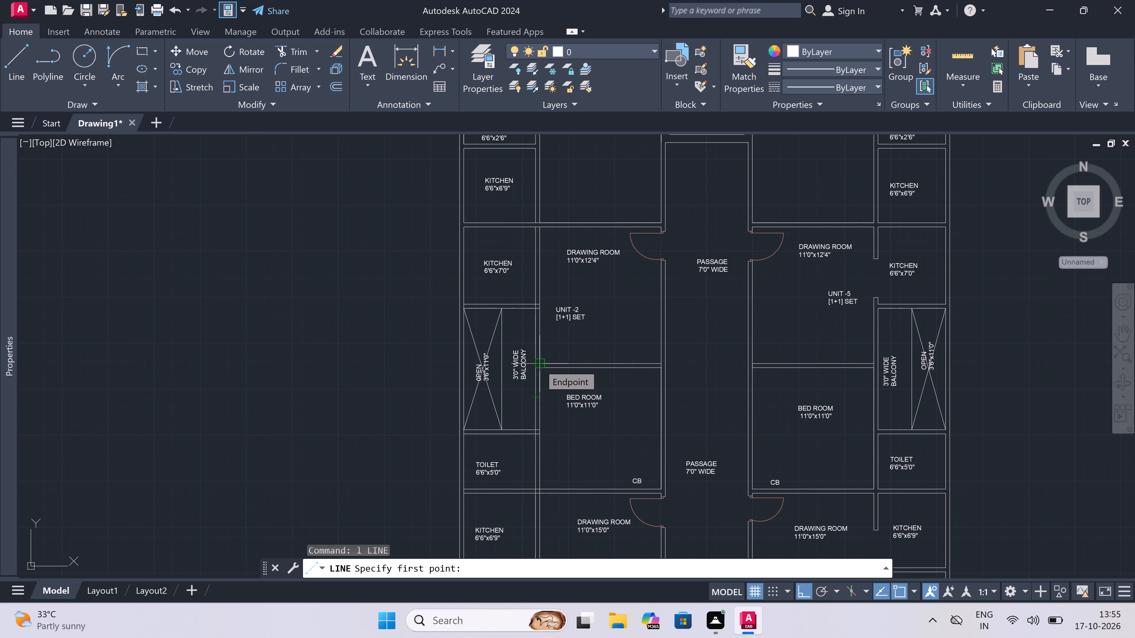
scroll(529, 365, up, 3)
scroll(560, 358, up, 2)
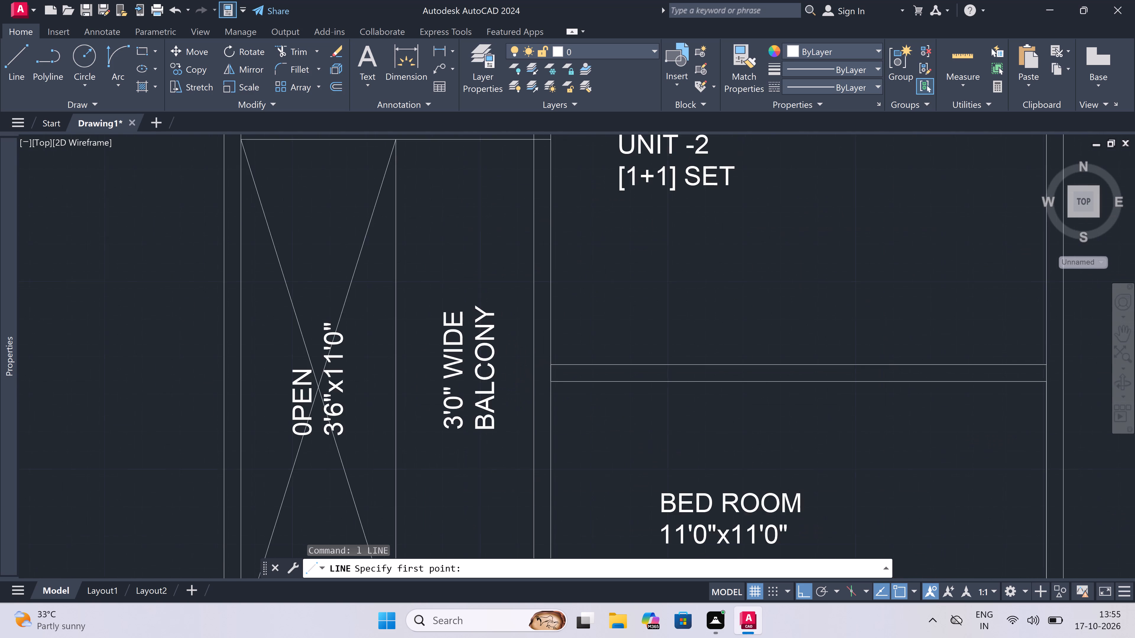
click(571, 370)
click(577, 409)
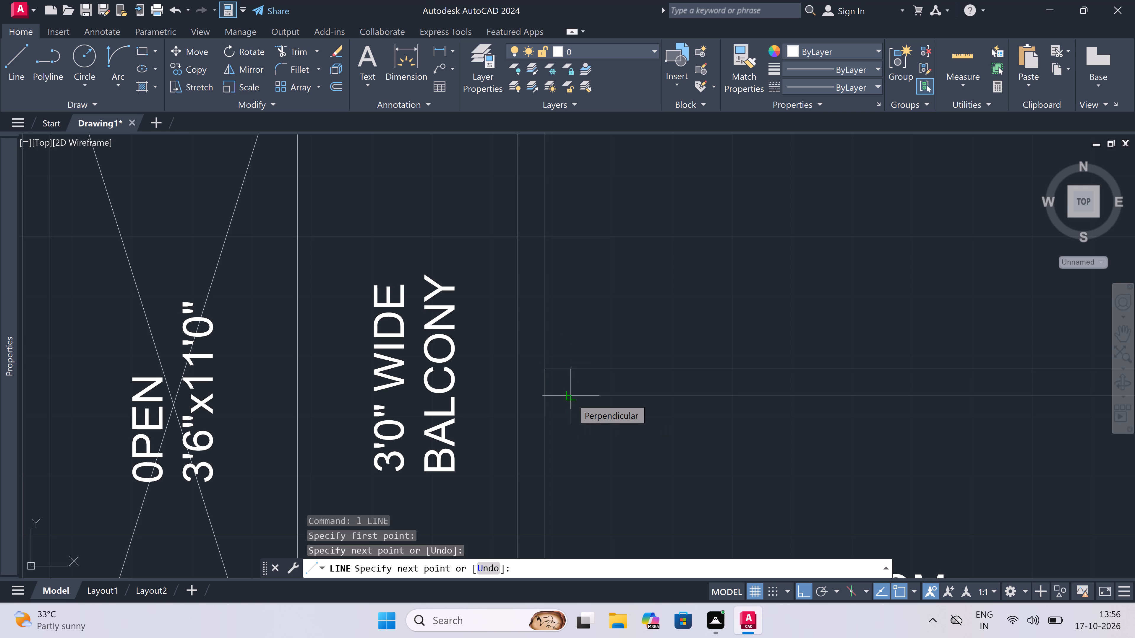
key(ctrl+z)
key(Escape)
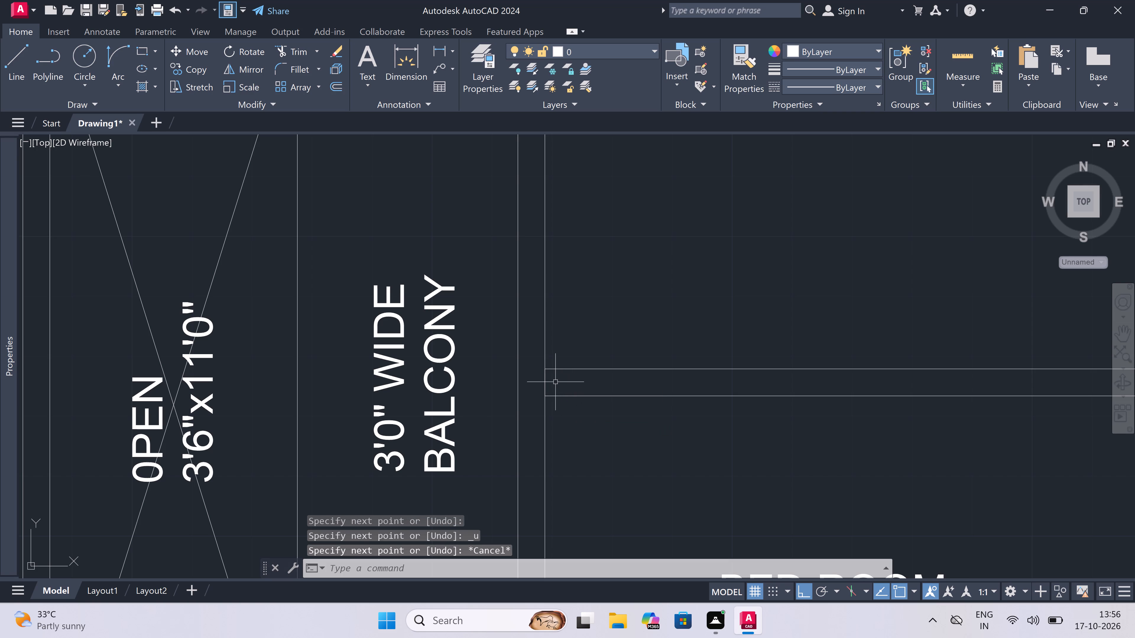
Trim the wall line closing the end of UNIT -2's drawing room–bed room partition beside the balcony.
key(t)
key(r)
key(space)
click(524, 390)
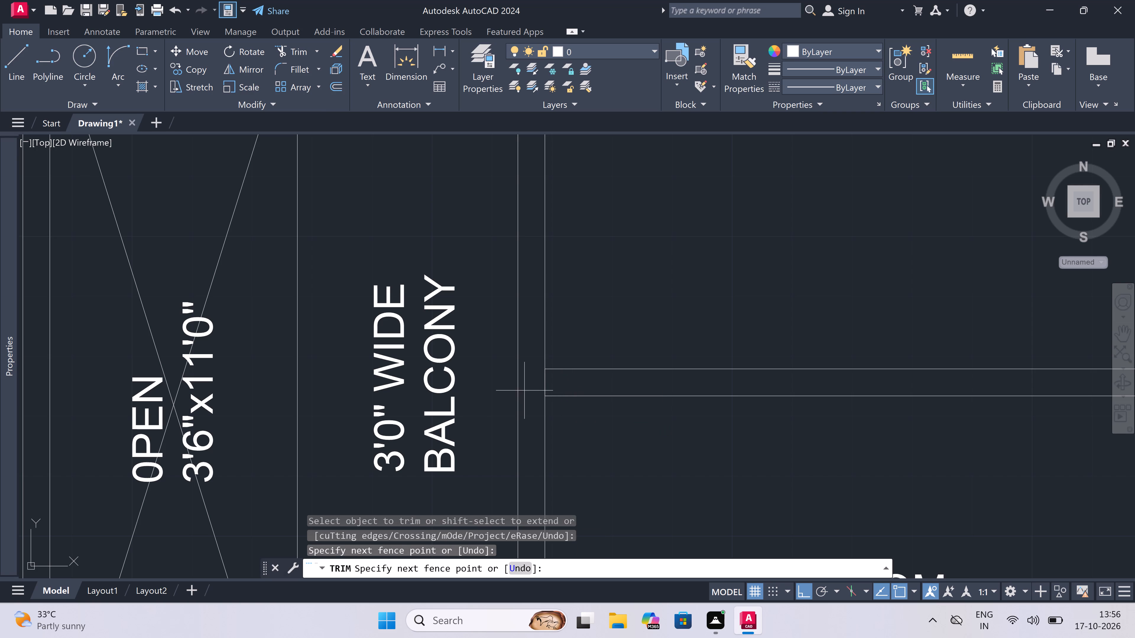
click(550, 389)
key(Escape)
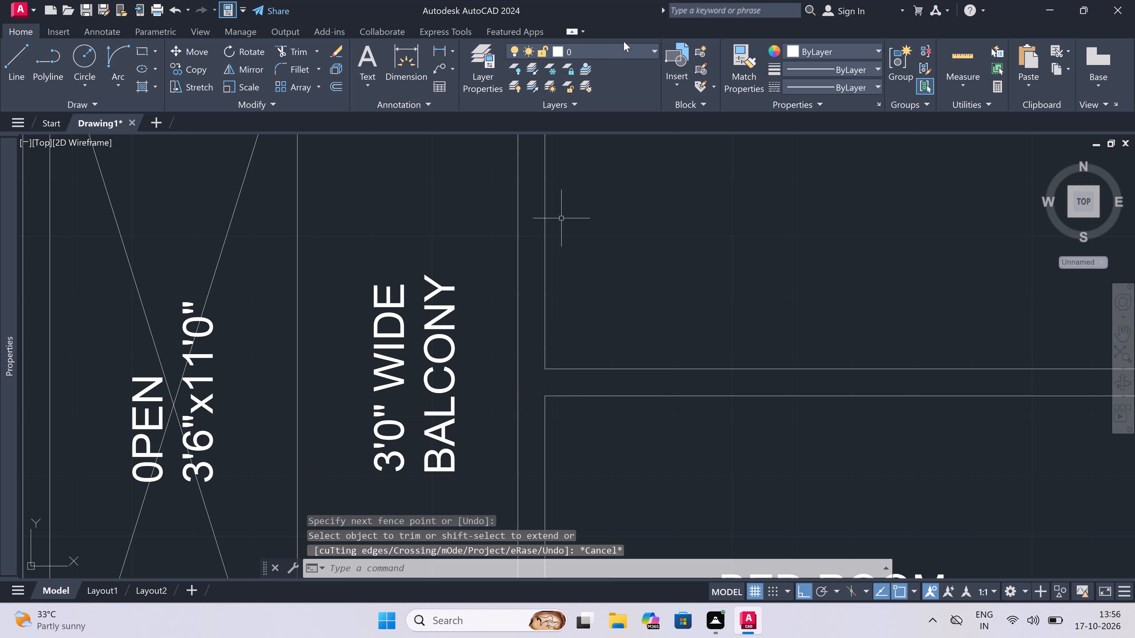
On layer line1, draw a jamb line across UNIT -2's drawing room–bed room wall near the balcony, with a 2" stop and 3' leaf into the bed room.
click(625, 49)
click(604, 89)
text(l)
key(space)
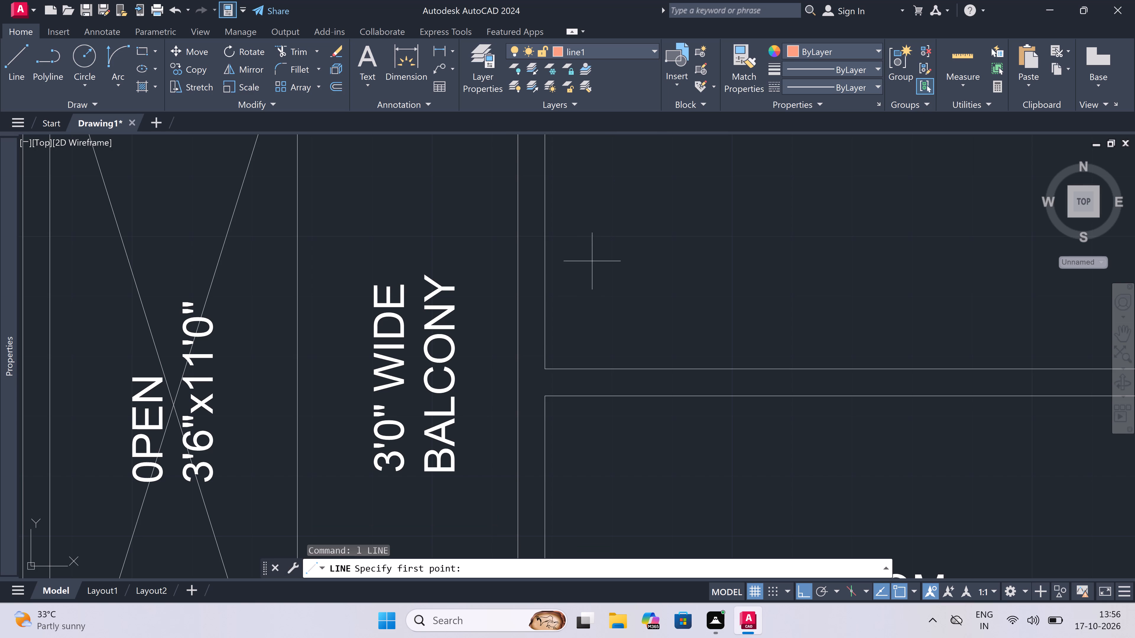
click(571, 372)
click(569, 398)
click(567, 380)
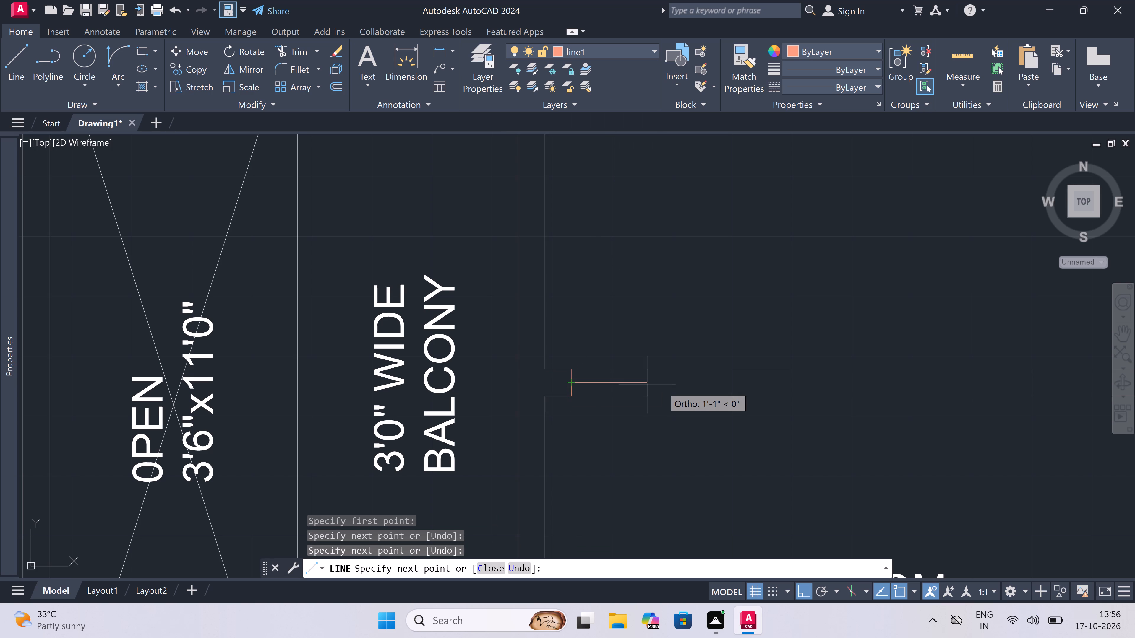
key(2)
key(shift+quotedbl)
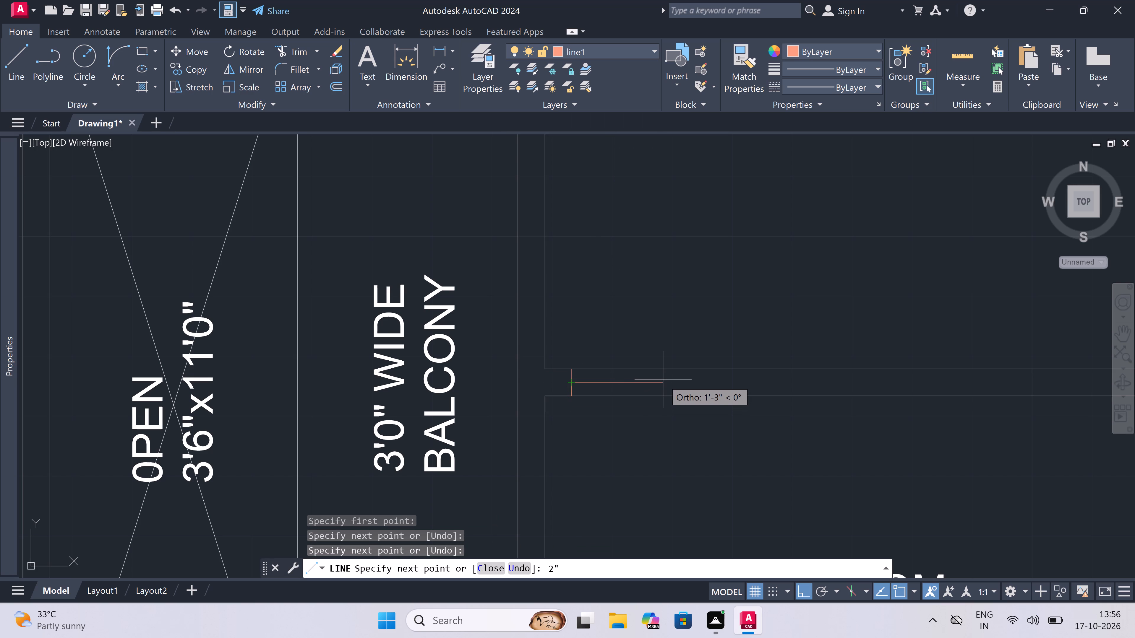
key(space)
scroll(663, 380, down, 3)
scroll(649, 409, up, 3)
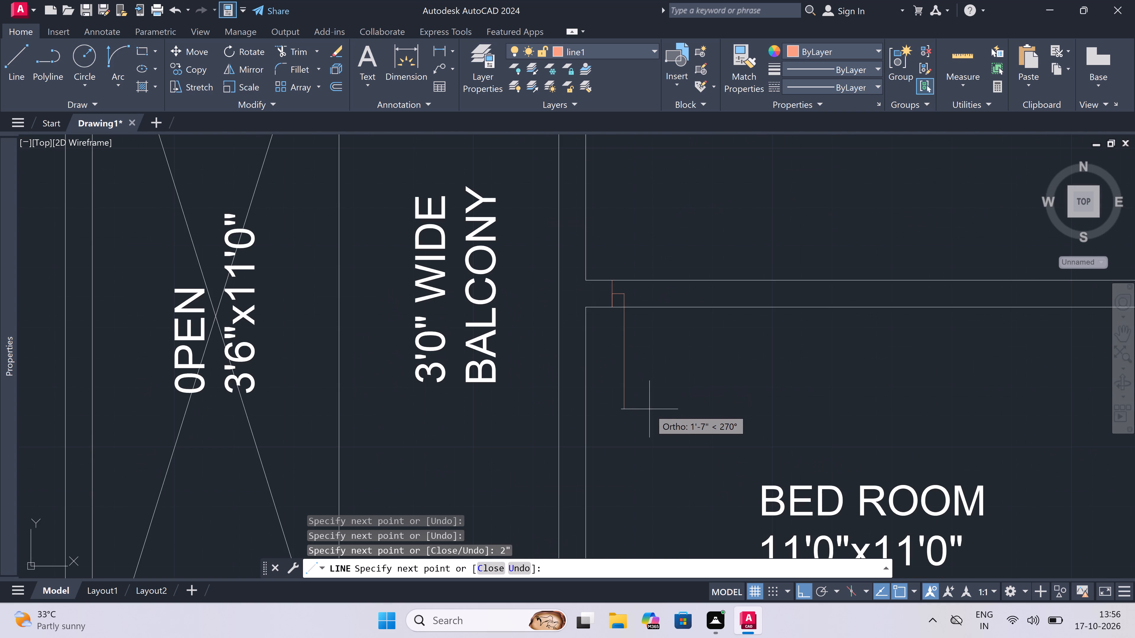
key(3)
key(apostrophe)
key(space)
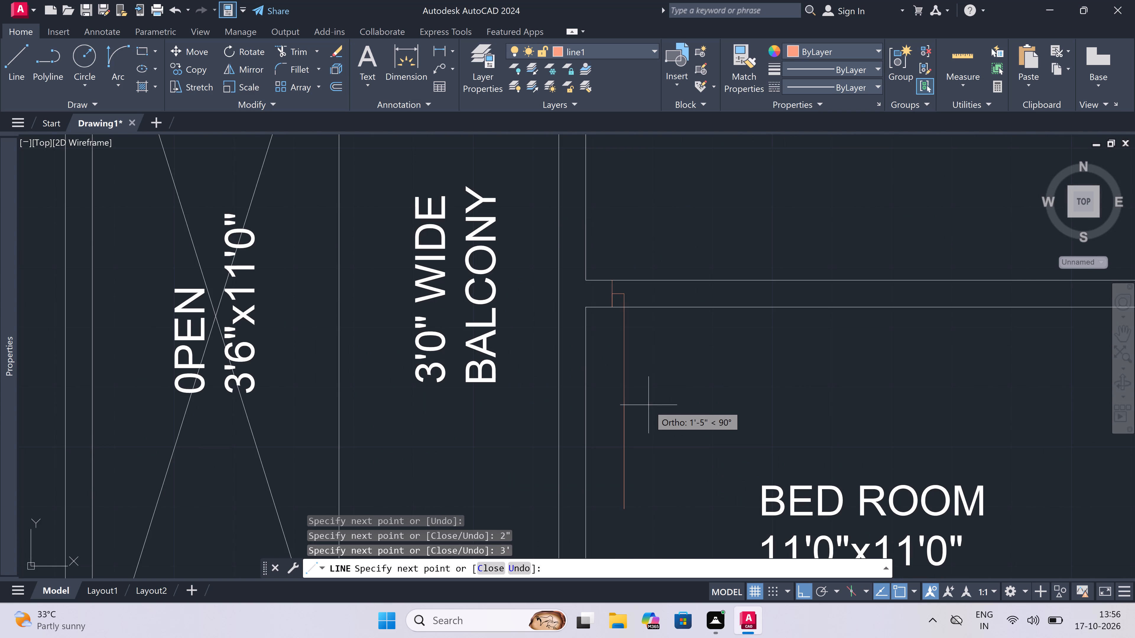
key(Escape)
Draw the opposite jamb line across the same wall, with a 2" stop from its midpoint toward the door leaf.
key(space)
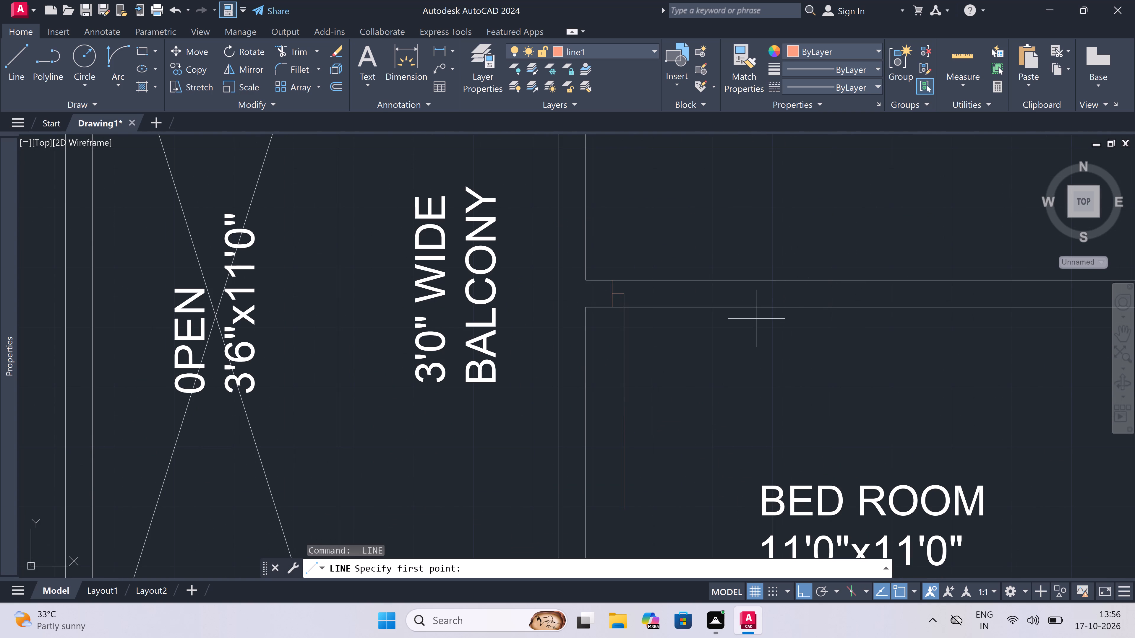
click(794, 310)
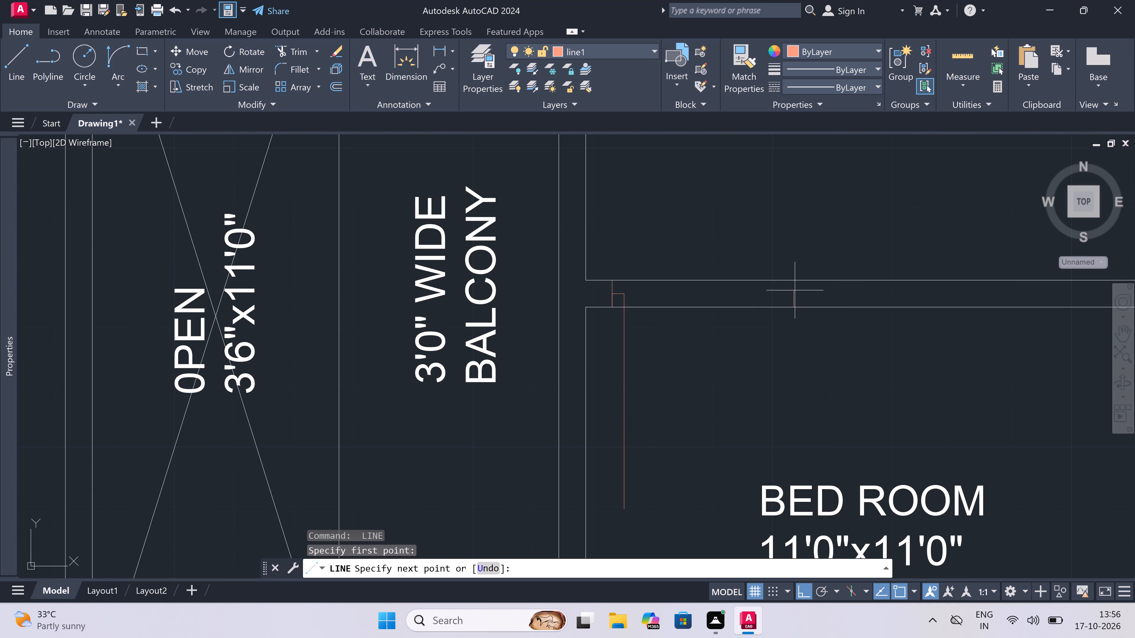
click(795, 283)
double_click(798, 296)
key(2)
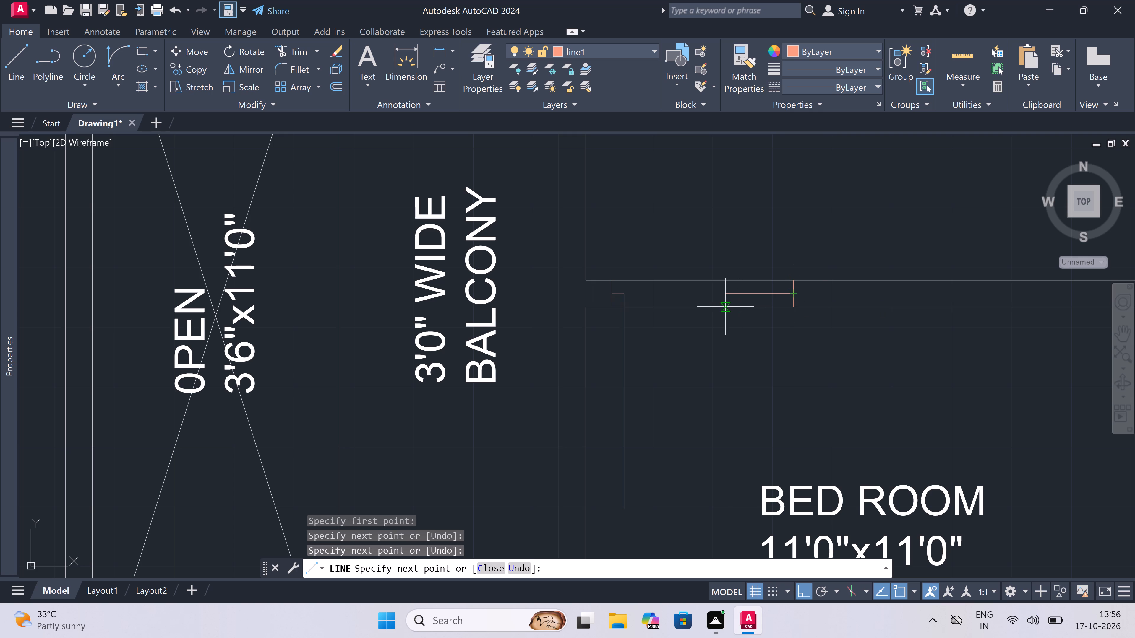
key(shift+quotedbl)
key(space)
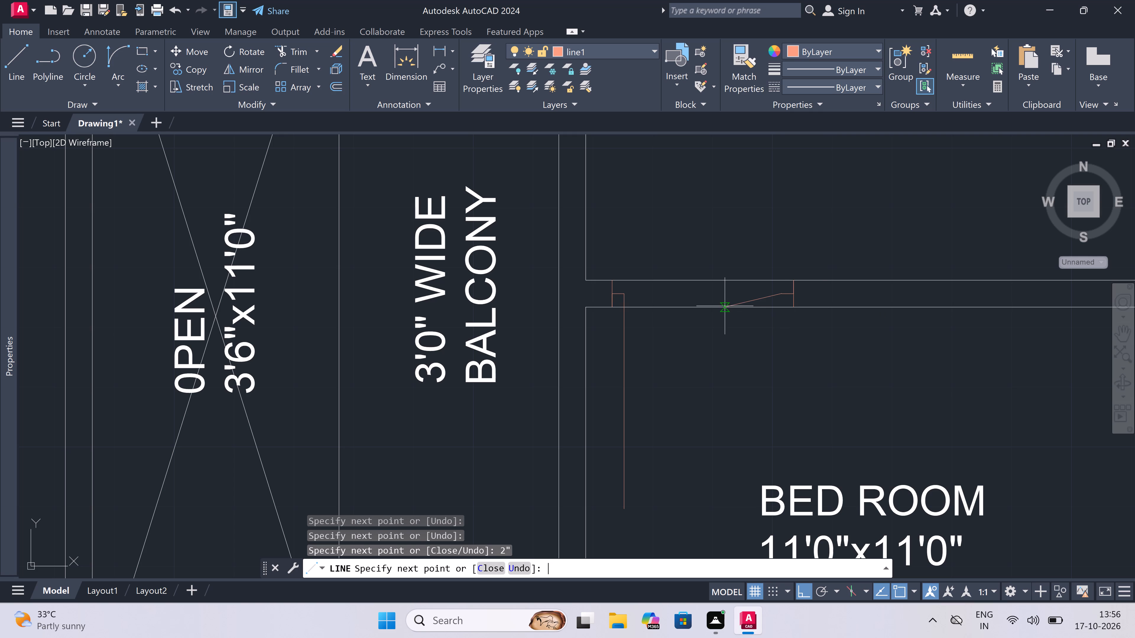
key(Escape)
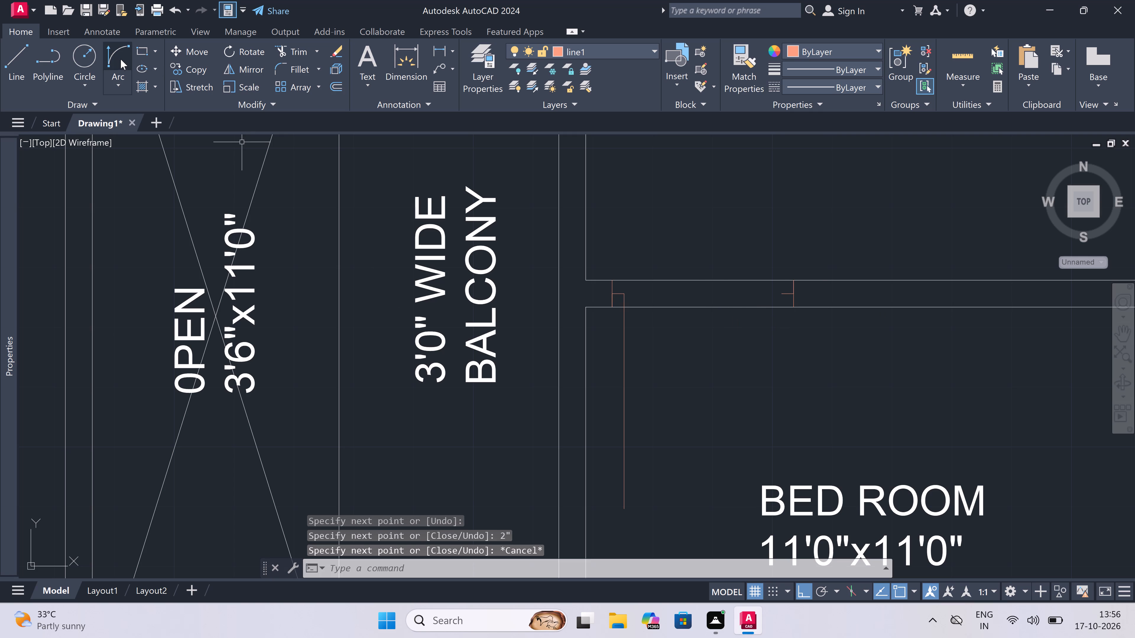
Draw the door swing arc from the leaf's free end to the end of the opposite 2" stop, bulging into the bed room.
click(117, 58)
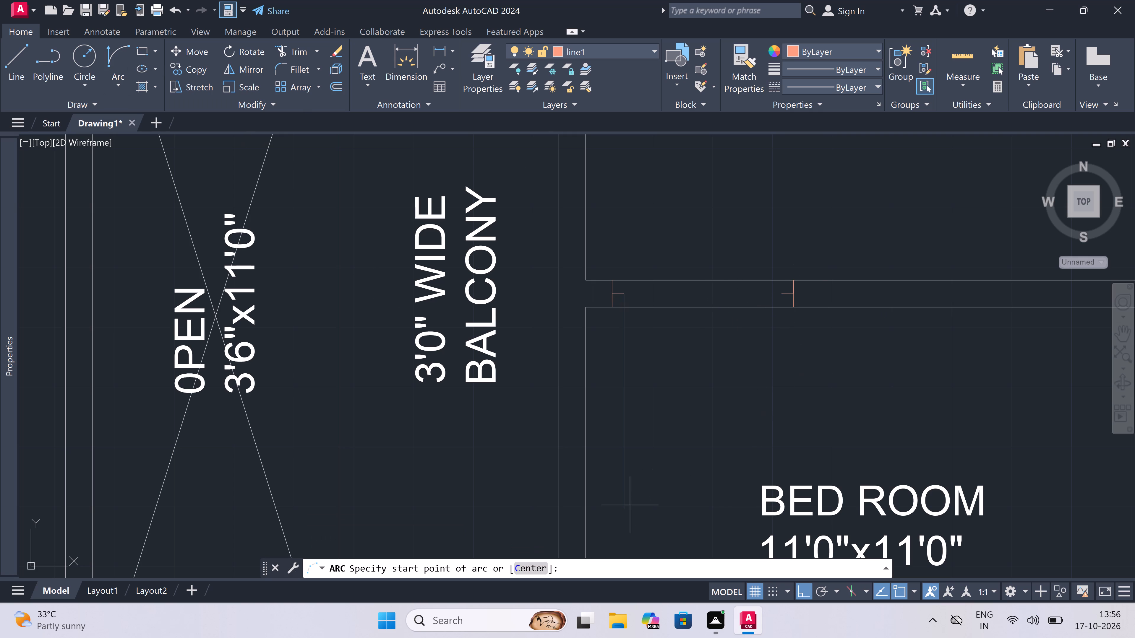
click(618, 505)
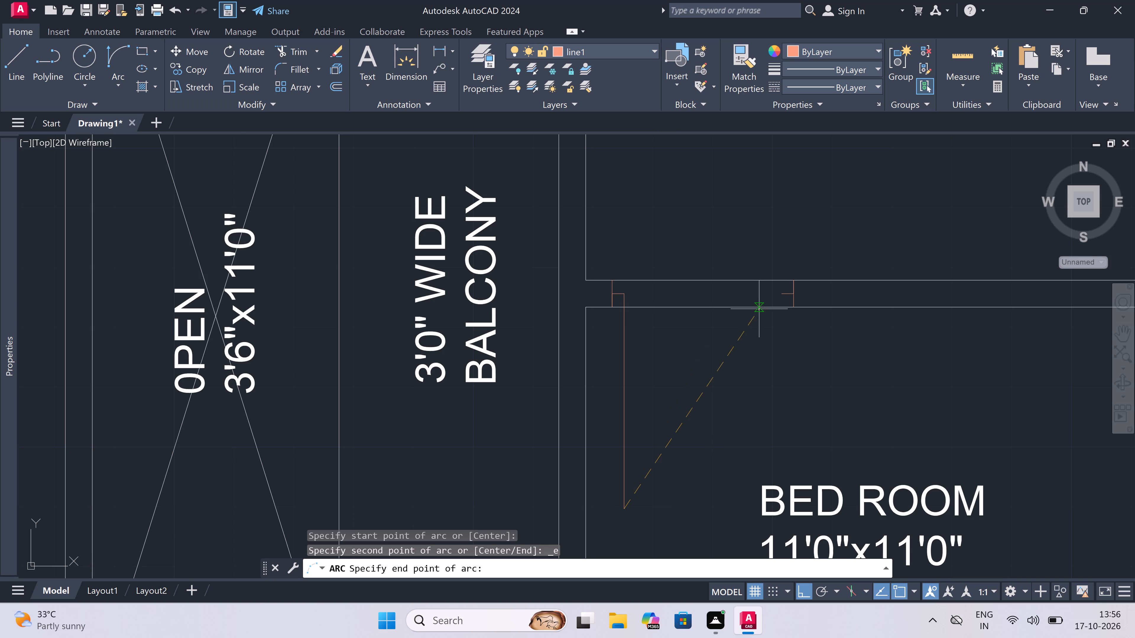
click(780, 297)
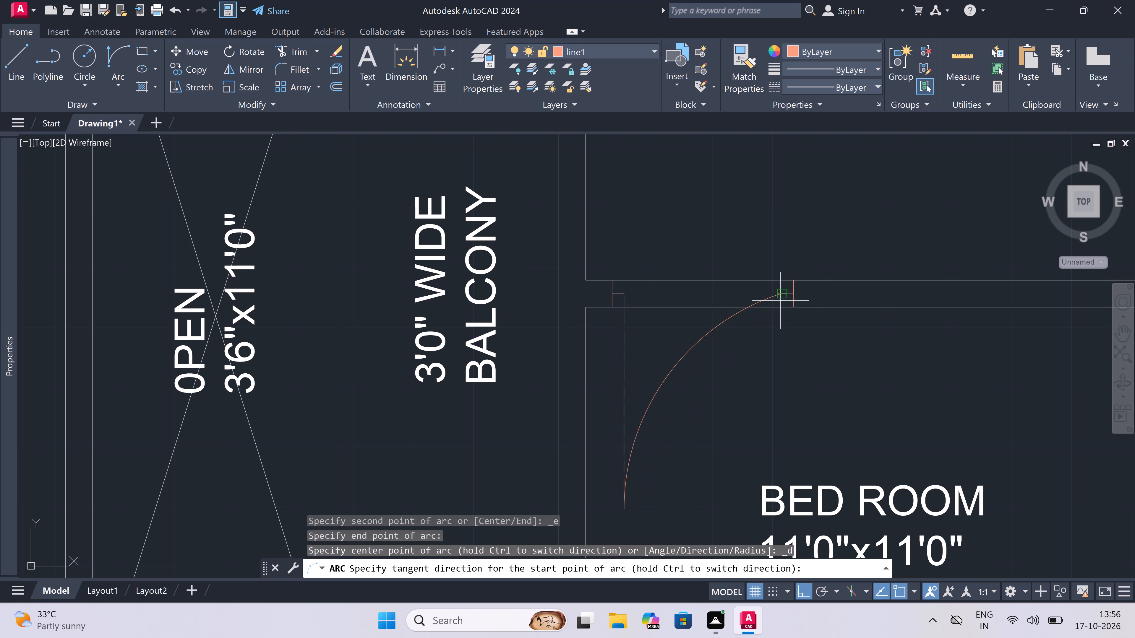
click(799, 395)
Trim the two wall lines across UNIT -2's bed room door opening.
key(t)
key(r)
key(space)
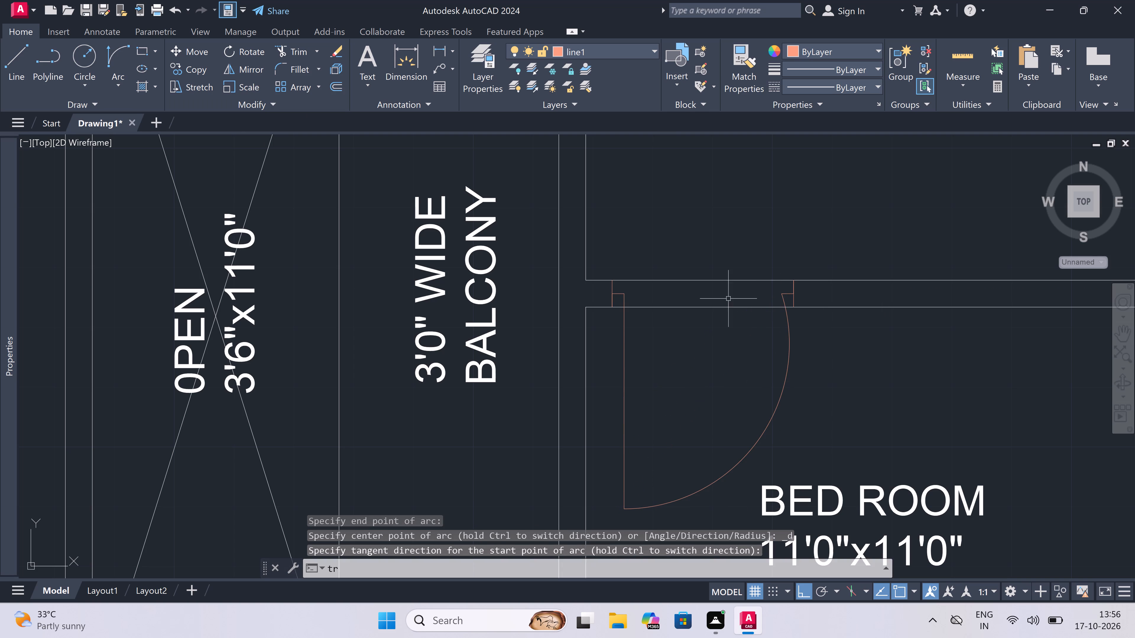
drag(713, 263, 712, 268)
click(706, 380)
scroll(575, 400, down, 1)
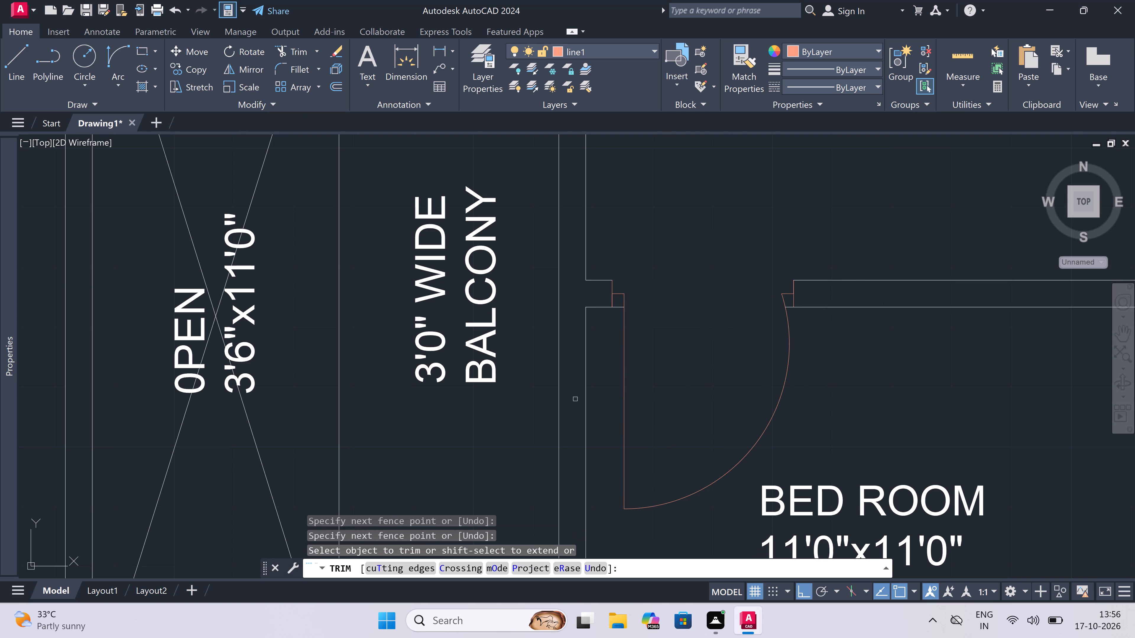
scroll(575, 400, down, 2)
key(Escape)
Trim the overlapping wall lines where the balcony–toilet wall meets UNIT -2's bed room wall.
scroll(578, 395, down, 1)
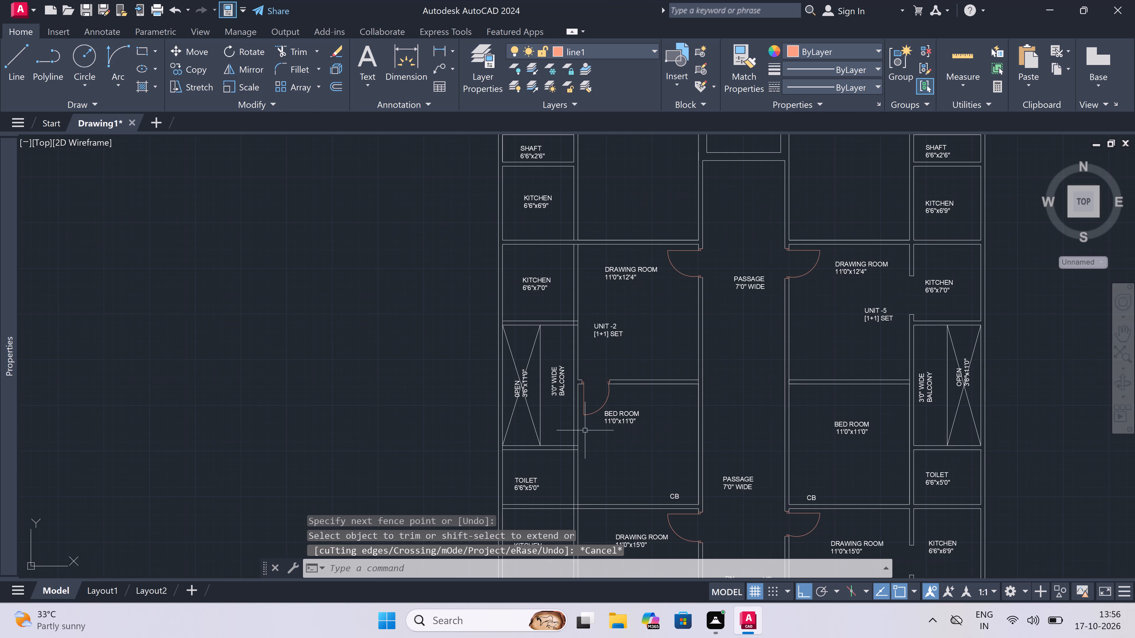
key(space)
scroll(567, 454, up, 3)
scroll(583, 430, up, 1)
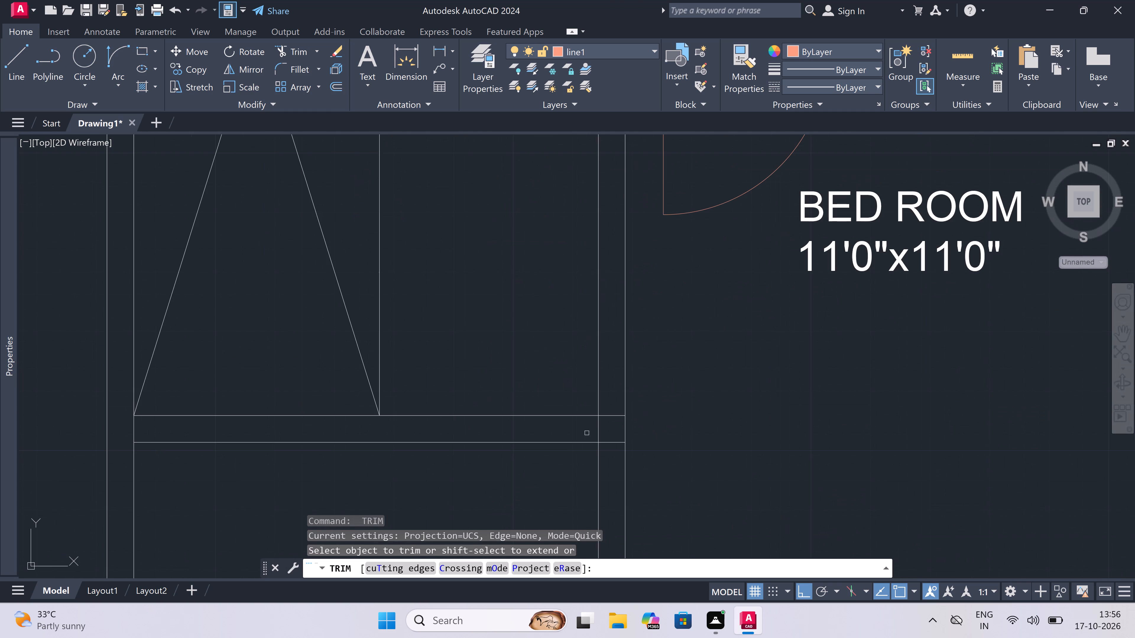
click(622, 447)
click(617, 396)
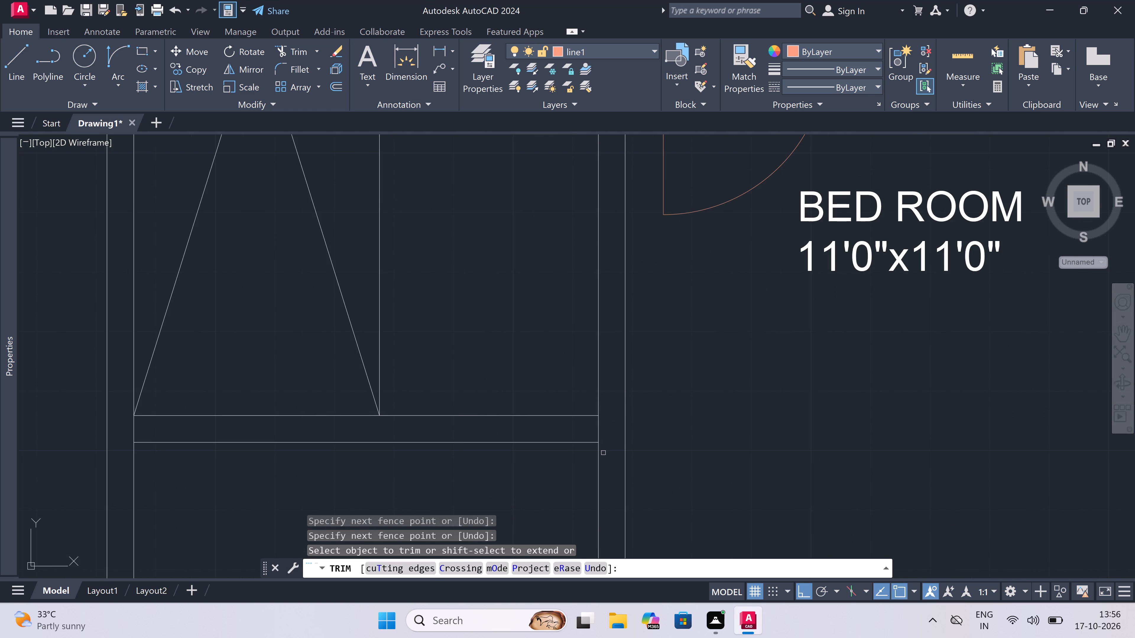
scroll(604, 456, up, 2)
click(594, 404)
click(571, 387)
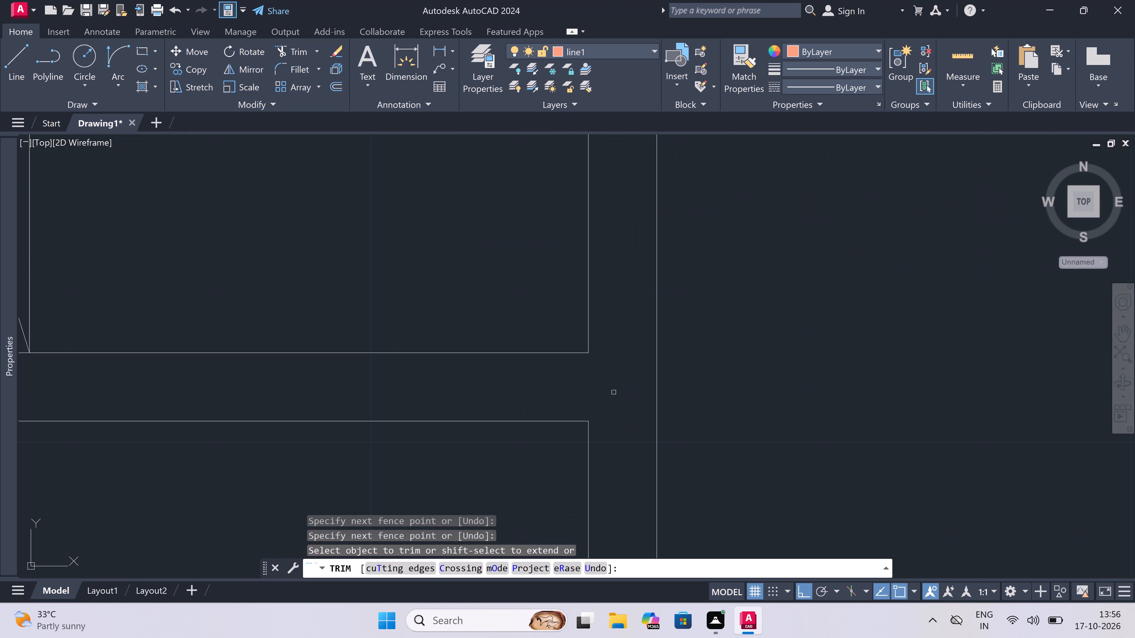
scroll(614, 392, down, 7)
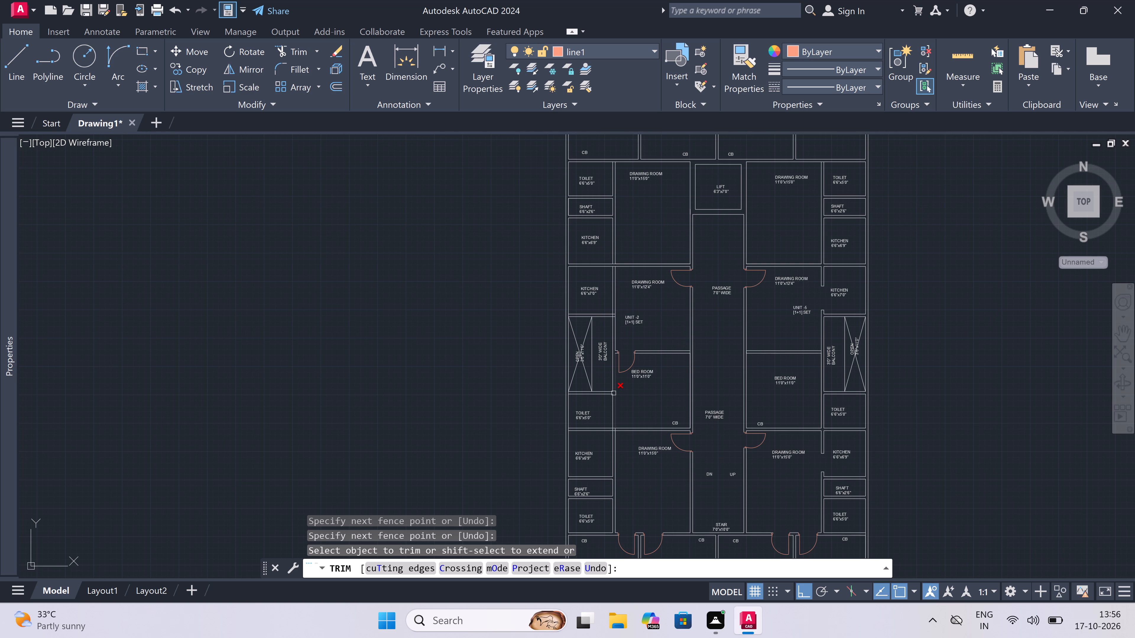
scroll(614, 393, down, 2)
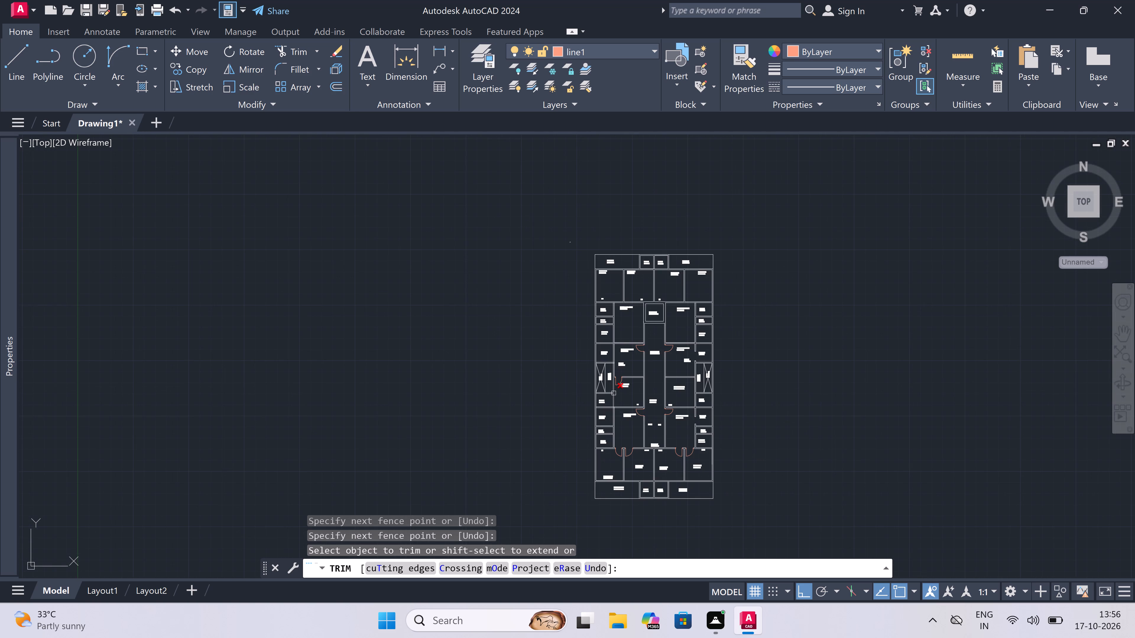
scroll(614, 393, up, 3)
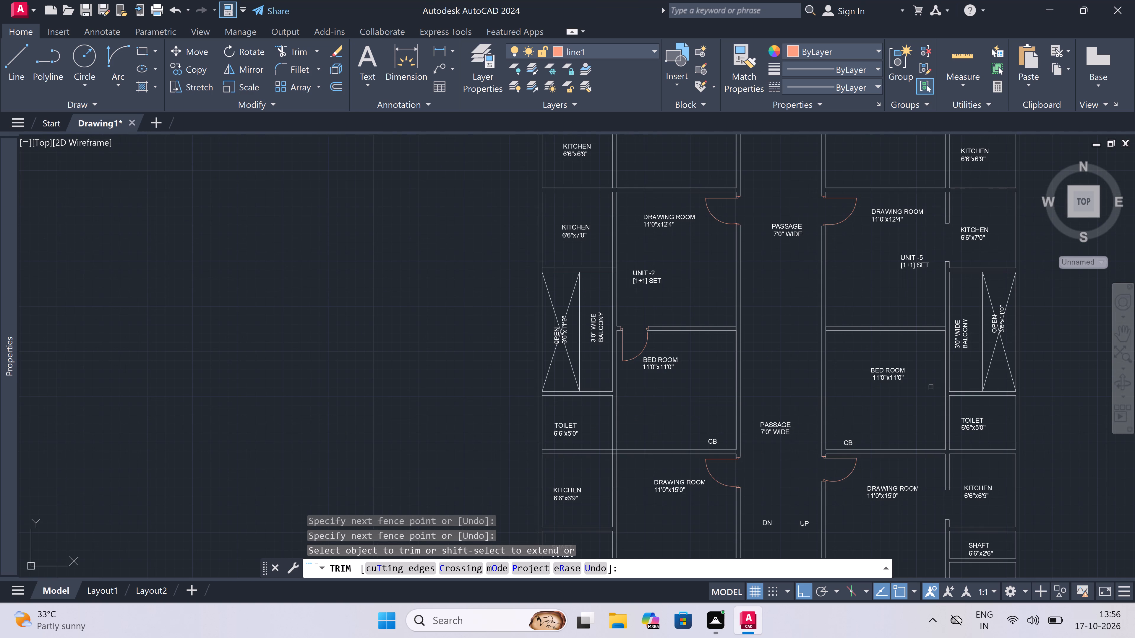
key(Escape)
Draw a jamb line across UNIT -5's bed room wall near the balcony, with a 2" stop from its midpoint and a 3' door leaf into the bed room.
scroll(611, 410, down, 3)
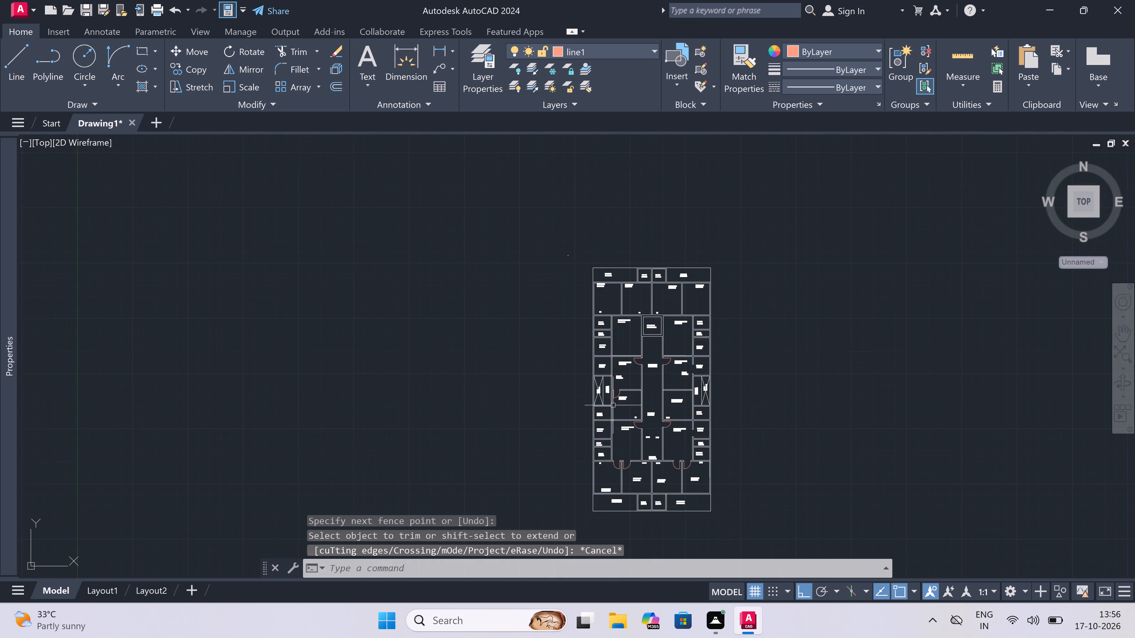
scroll(665, 381, up, 3)
scroll(845, 441, up, 3)
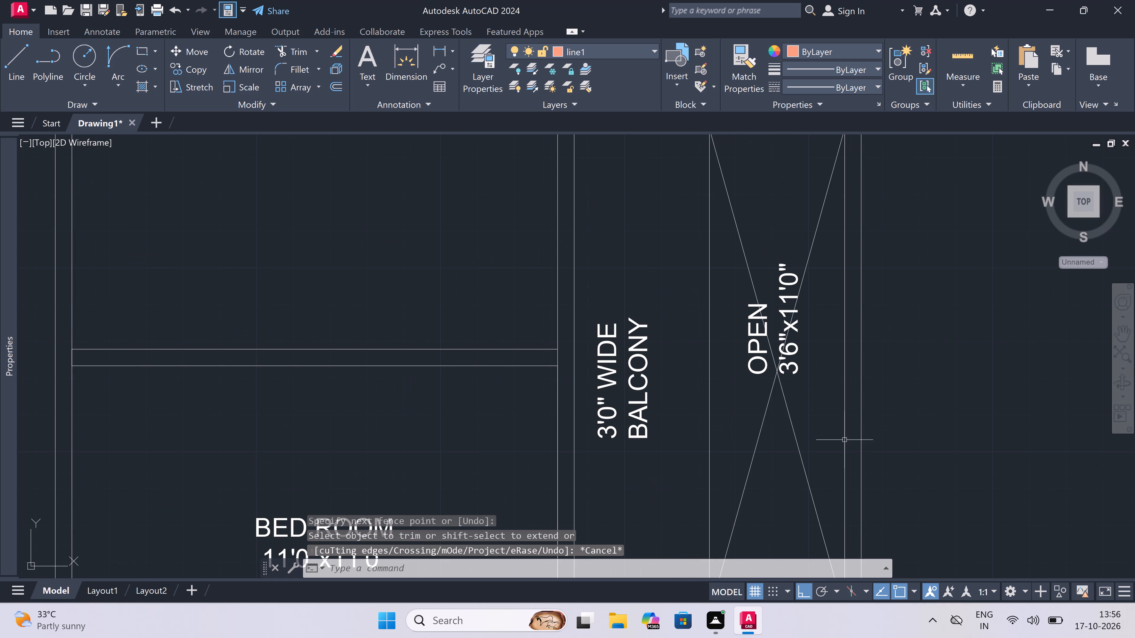
key(l)
key(space)
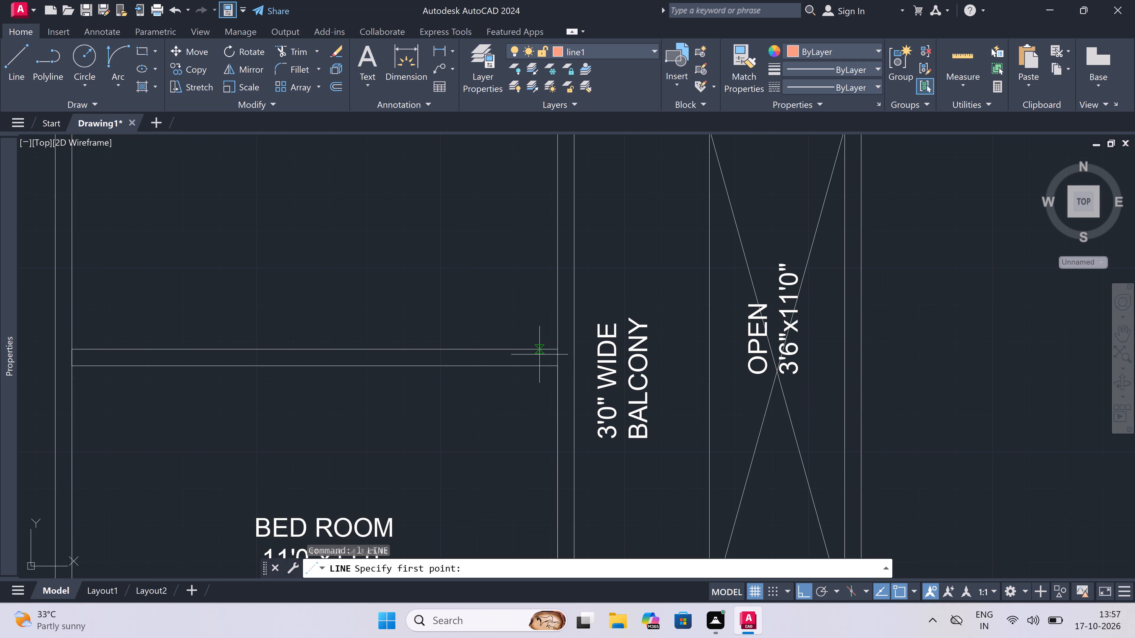
scroll(528, 348, up, 2)
click(563, 352)
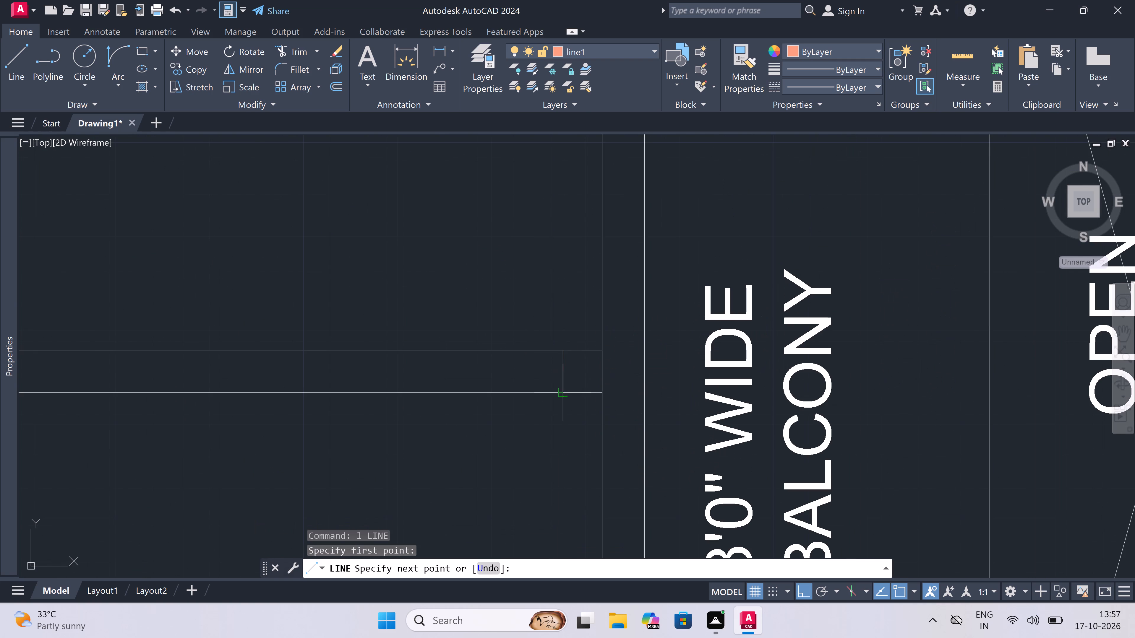
click(561, 392)
click(559, 369)
key(2)
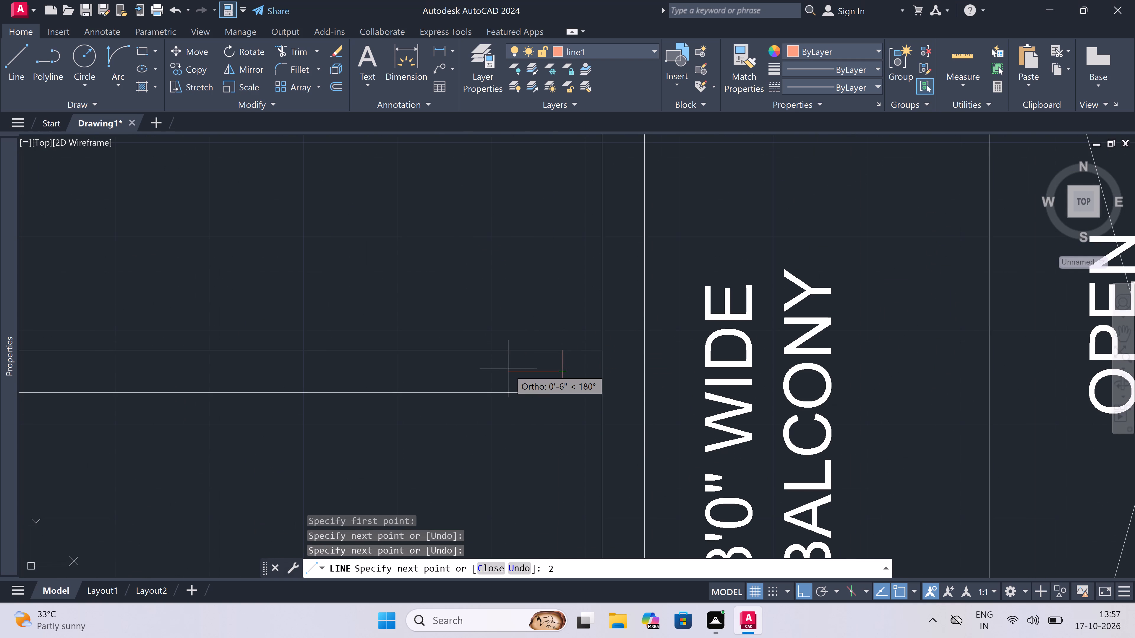
text(")
key(space)
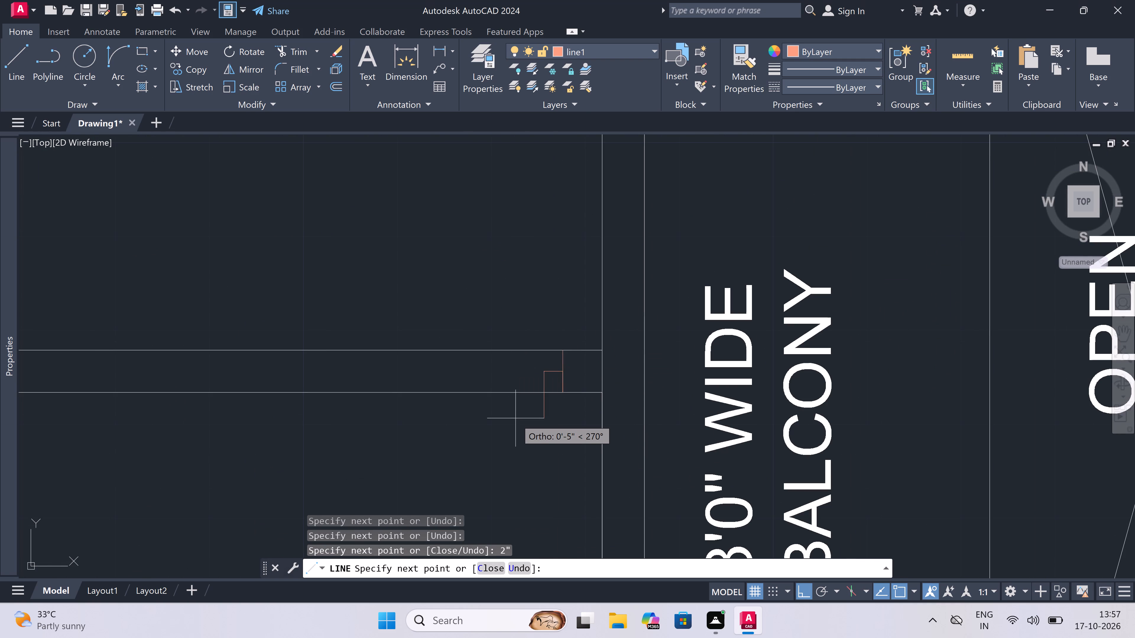
key(3)
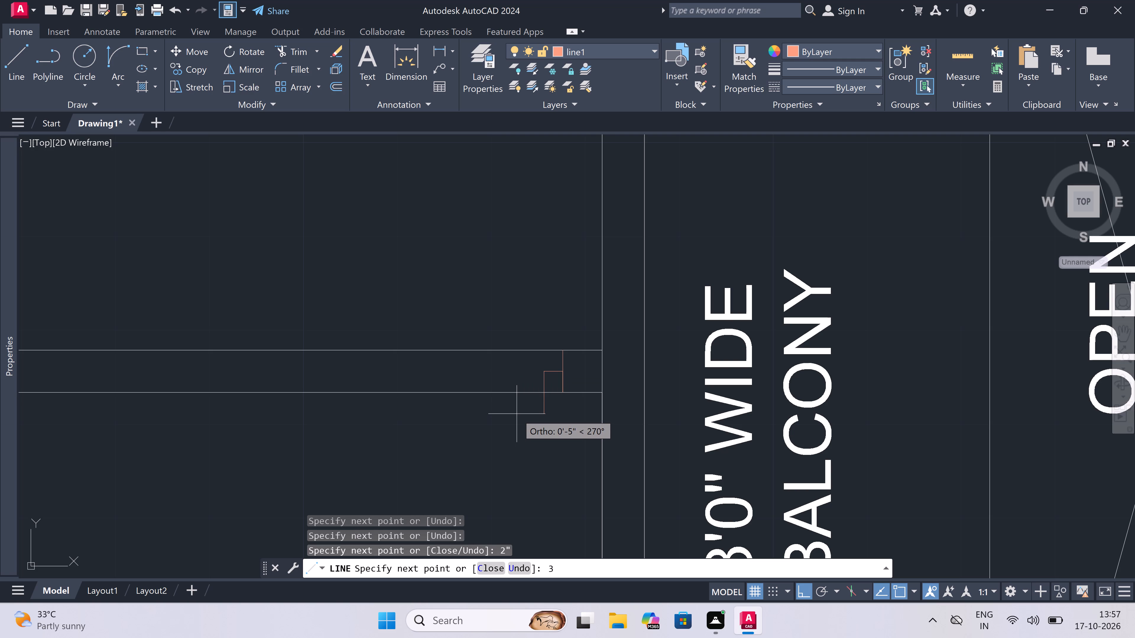
text(')
key(space)
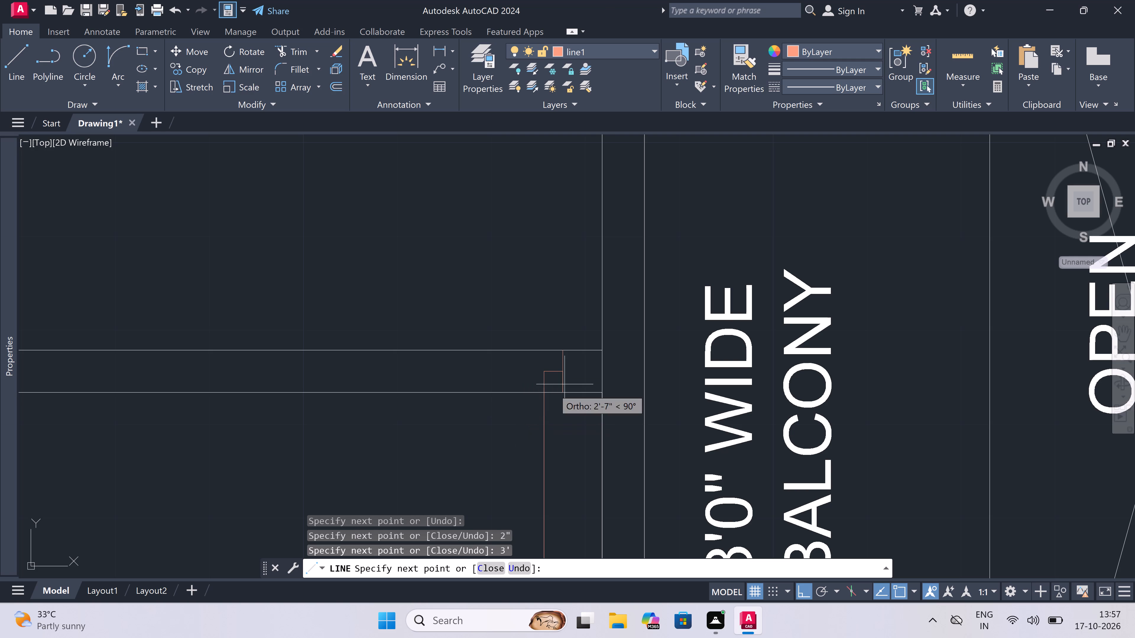
scroll(652, 345, down, 3)
key(Escape)
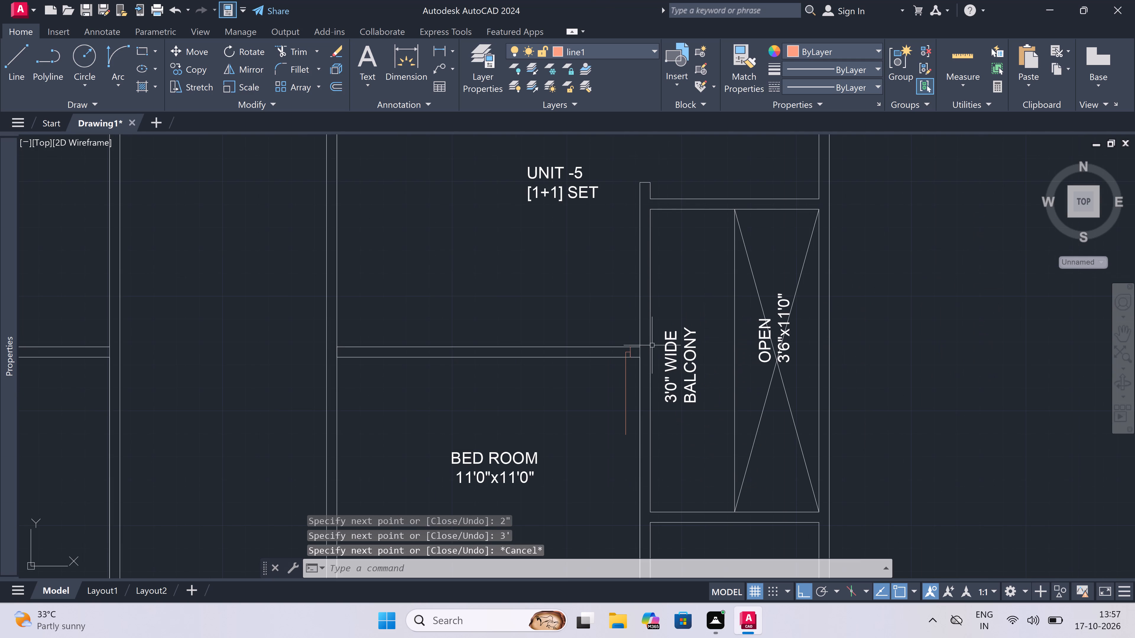
Draw the opposite jamb line across the same wall, with a 2" stop from its midpoint toward the door leaf.
scroll(581, 434, up, 2)
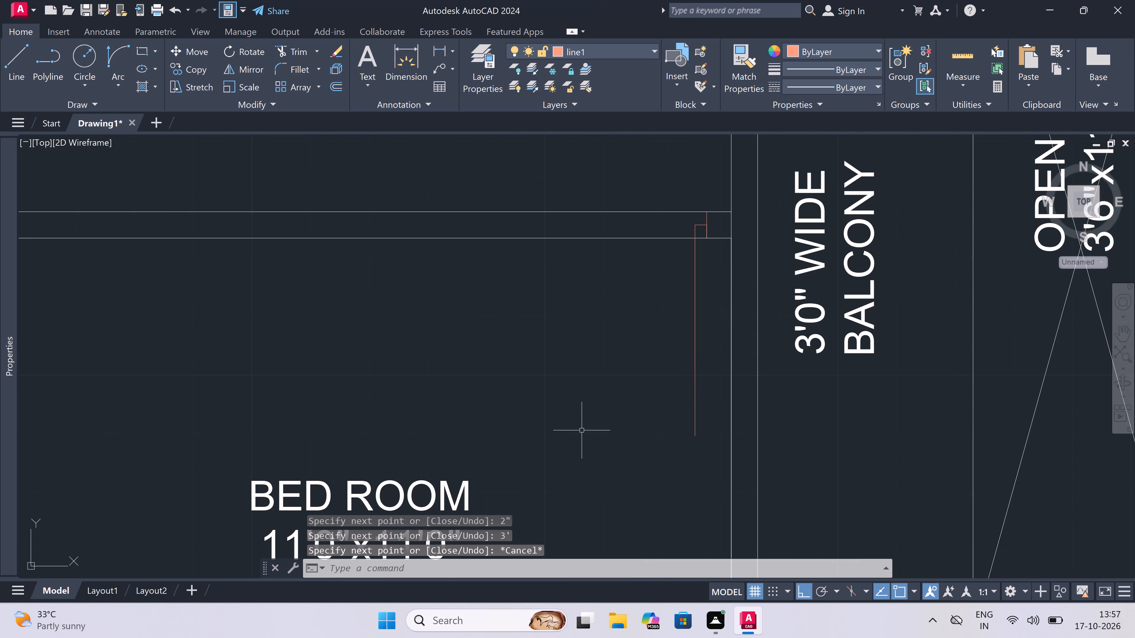
key(space)
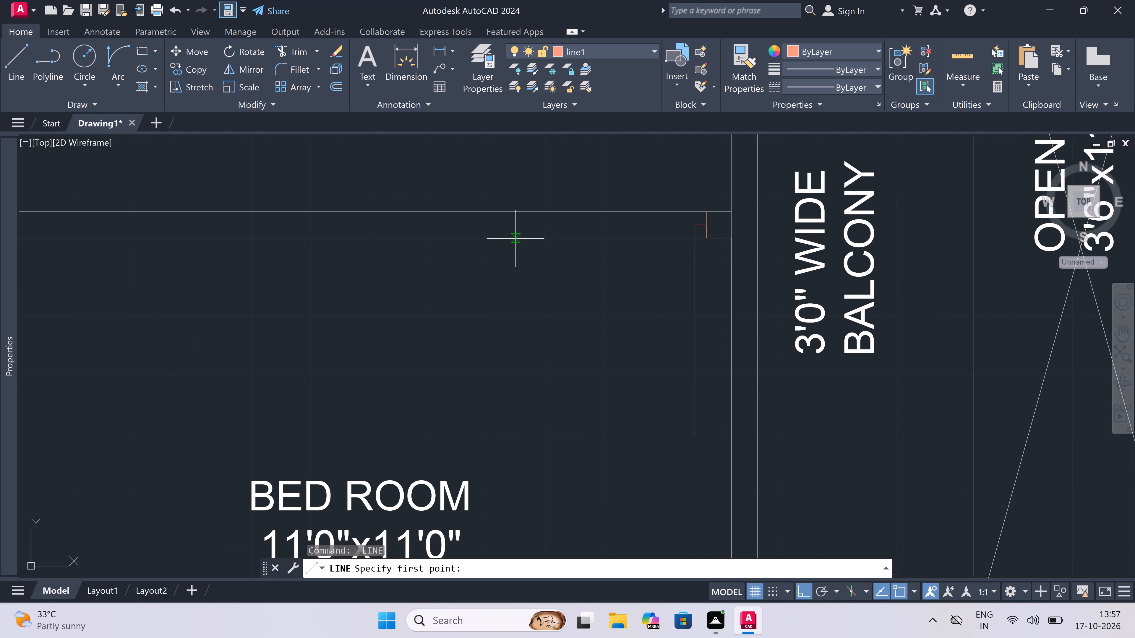
click(515, 239)
click(516, 214)
click(517, 232)
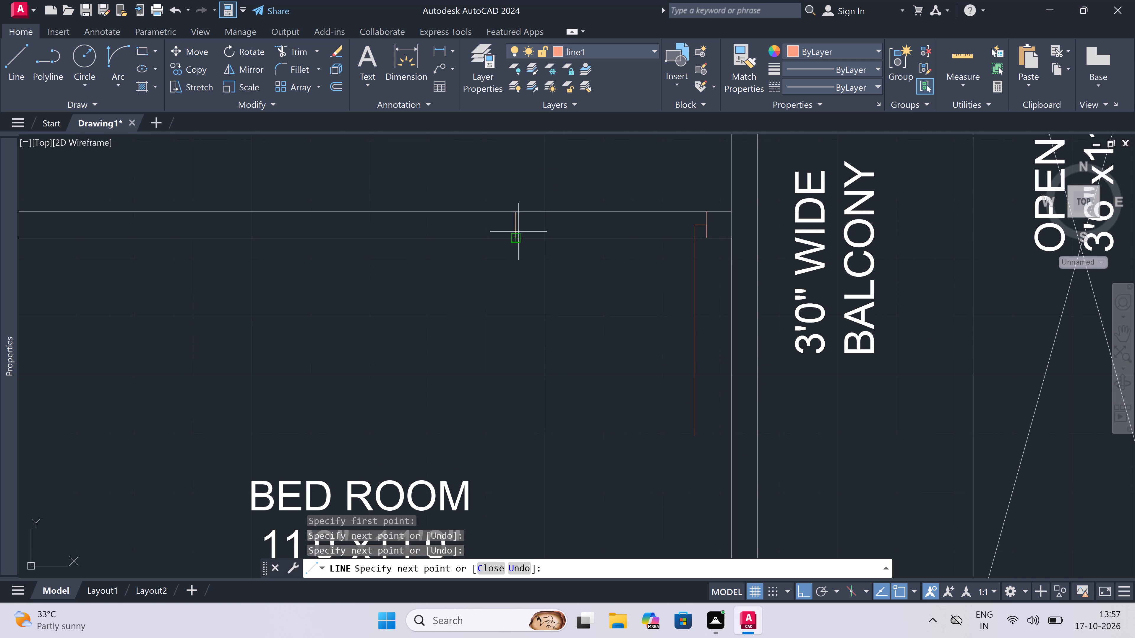
click(518, 226)
key(2)
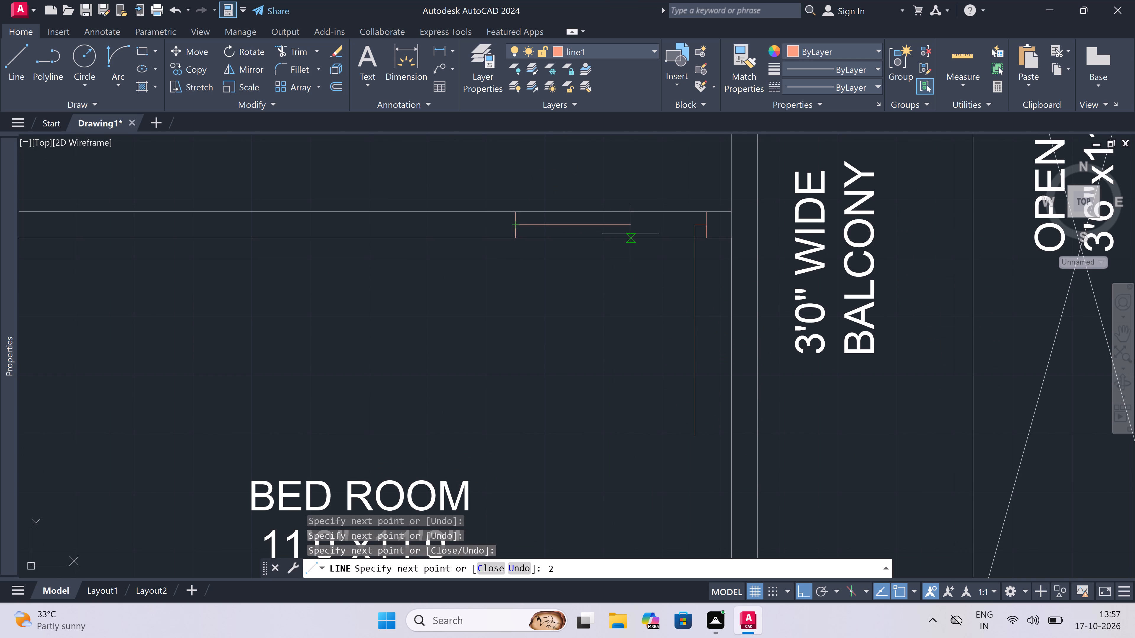
text(")
key(space)
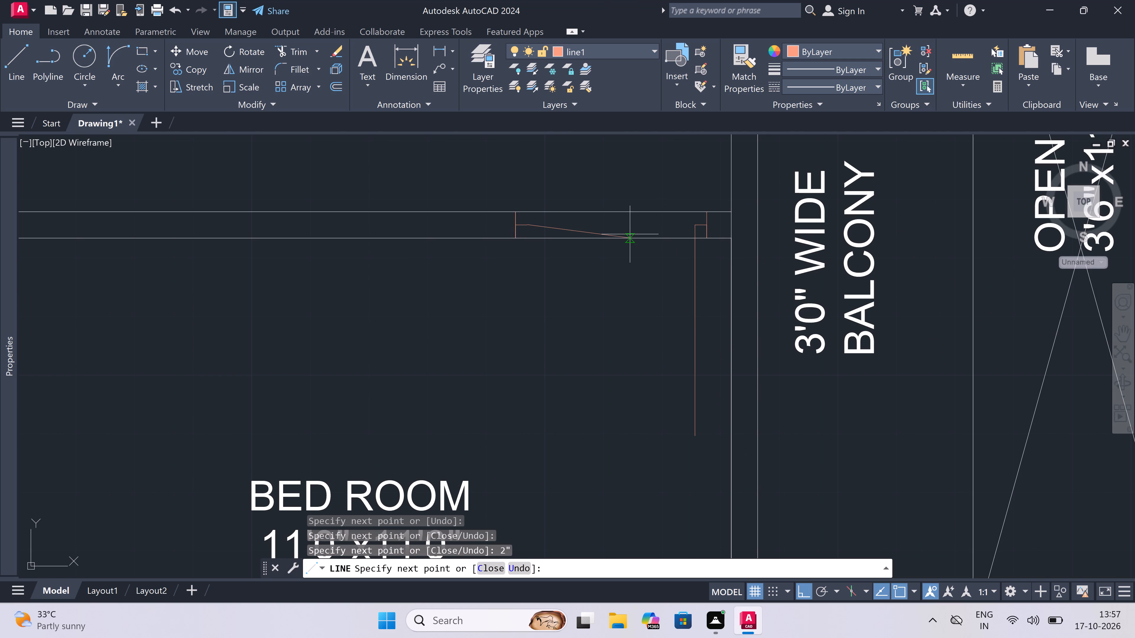
key(Escape)
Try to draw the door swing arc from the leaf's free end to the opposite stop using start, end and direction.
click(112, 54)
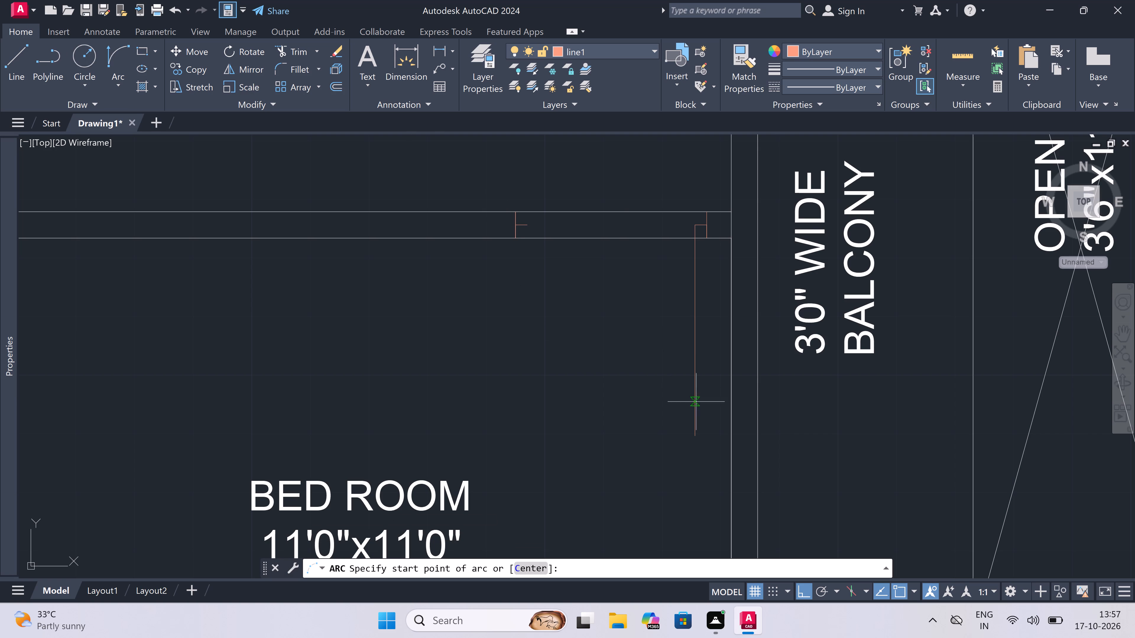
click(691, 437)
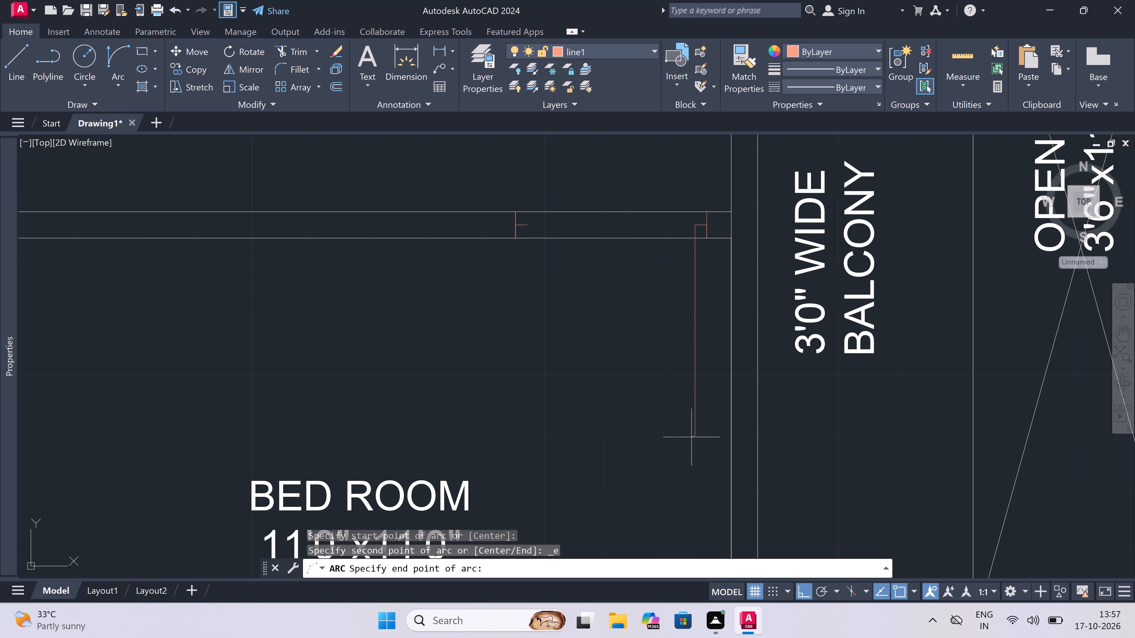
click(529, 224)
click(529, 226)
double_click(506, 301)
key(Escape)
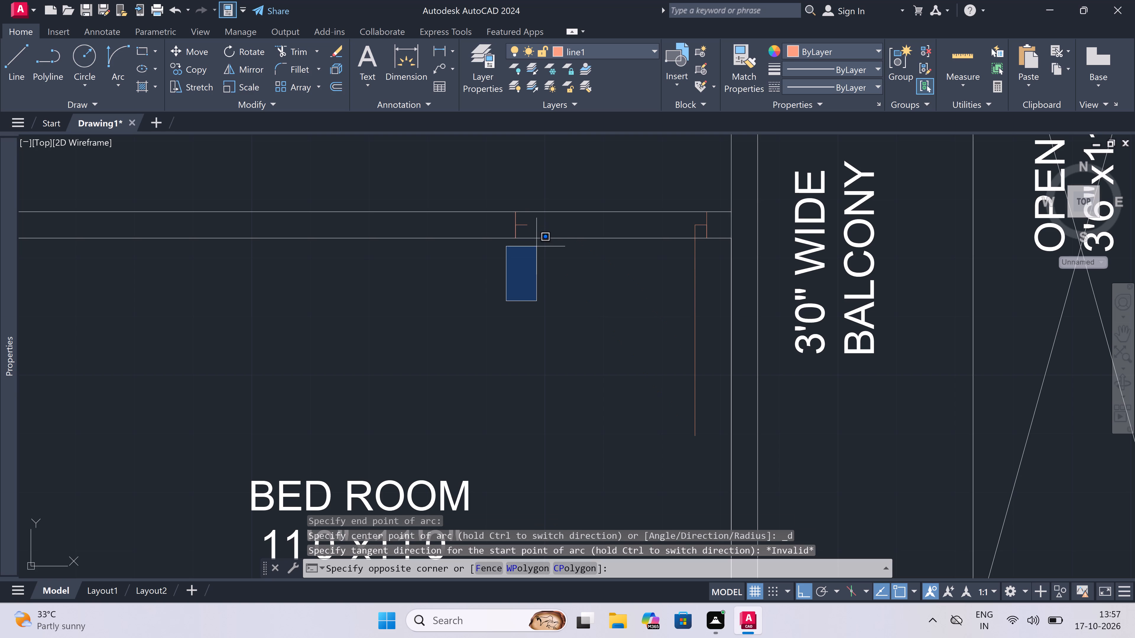
Draw a three-point arc from the leaf's free end through the opposite stop's end, finishing beyond the wall on the drawing room side.
key(space)
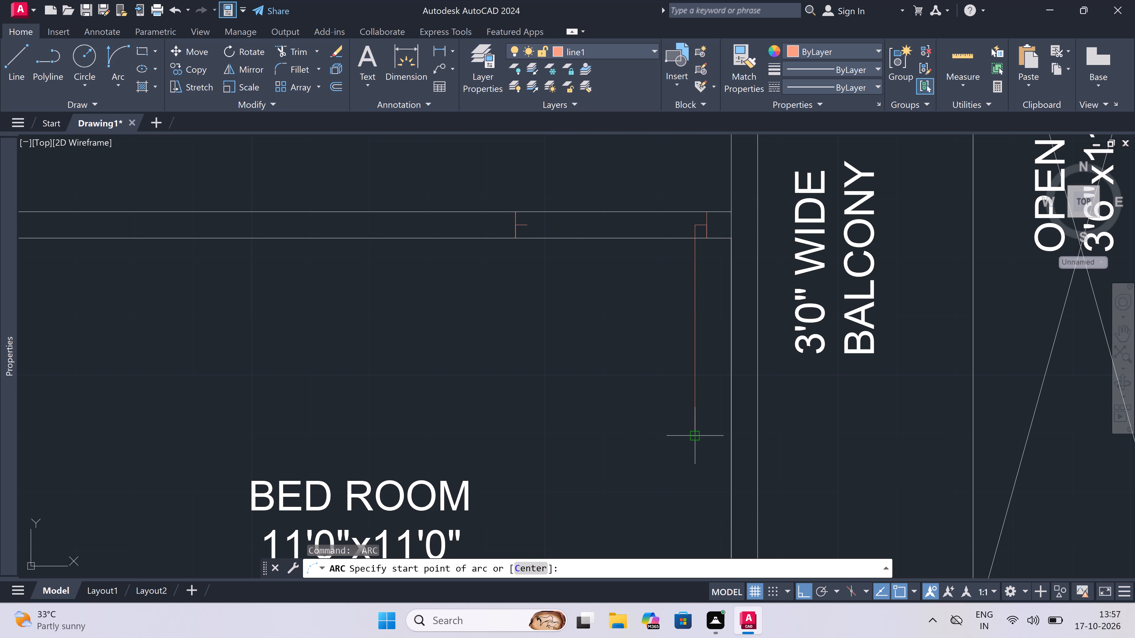
drag(697, 437, 684, 435)
click(531, 228)
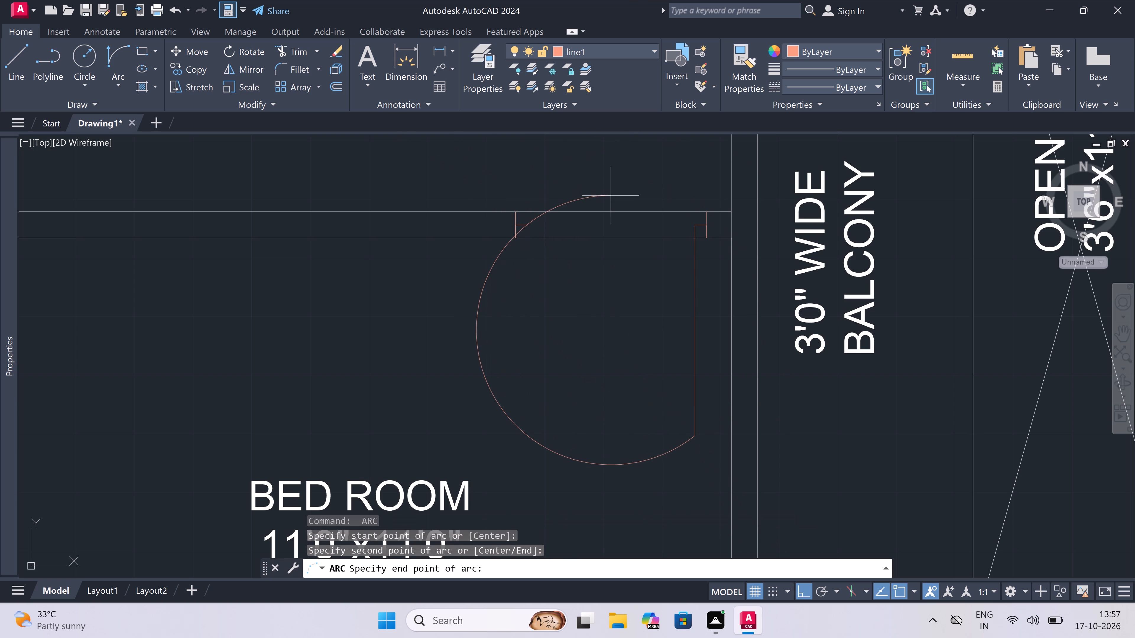
scroll(608, 194, down, 4)
scroll(611, 155, up, 3)
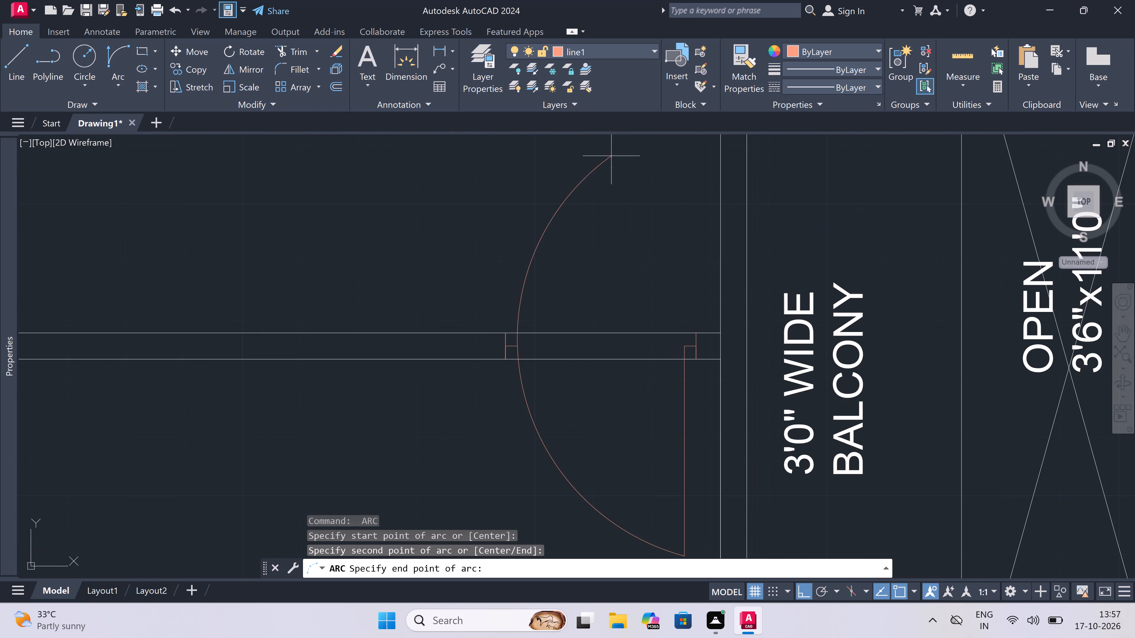
click(610, 227)
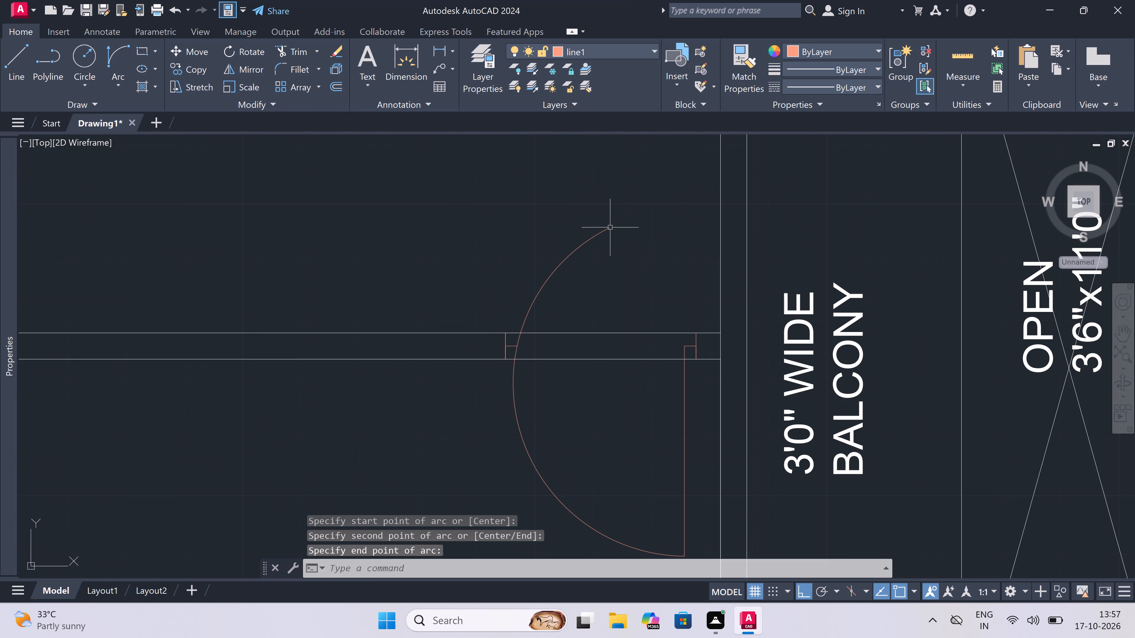
Trim the two wall lines across UNIT -5's bed room door opening and the excess arc beyond the wall.
key(t)
key(r)
key(space)
click(556, 213)
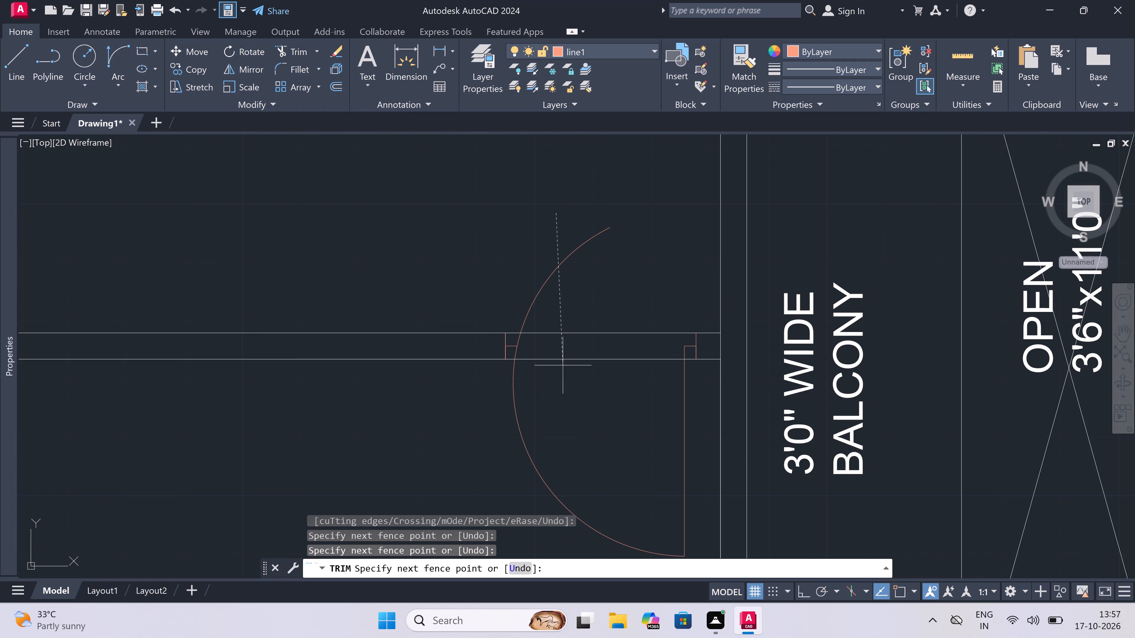
click(566, 391)
key(Escape)
scroll(552, 334, down, 4)
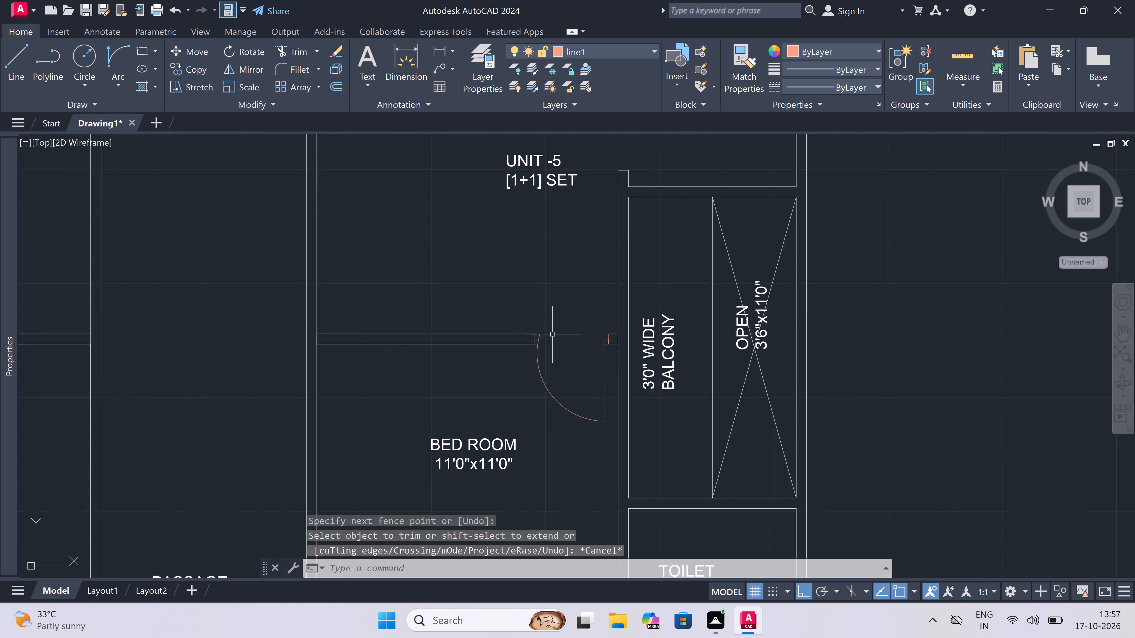
Draw a jamb line across the wall of the east-side toilet below the shaft, with a 2" stop from its midpoint and a 2' leaf into the toilet.
scroll(552, 333, down, 2)
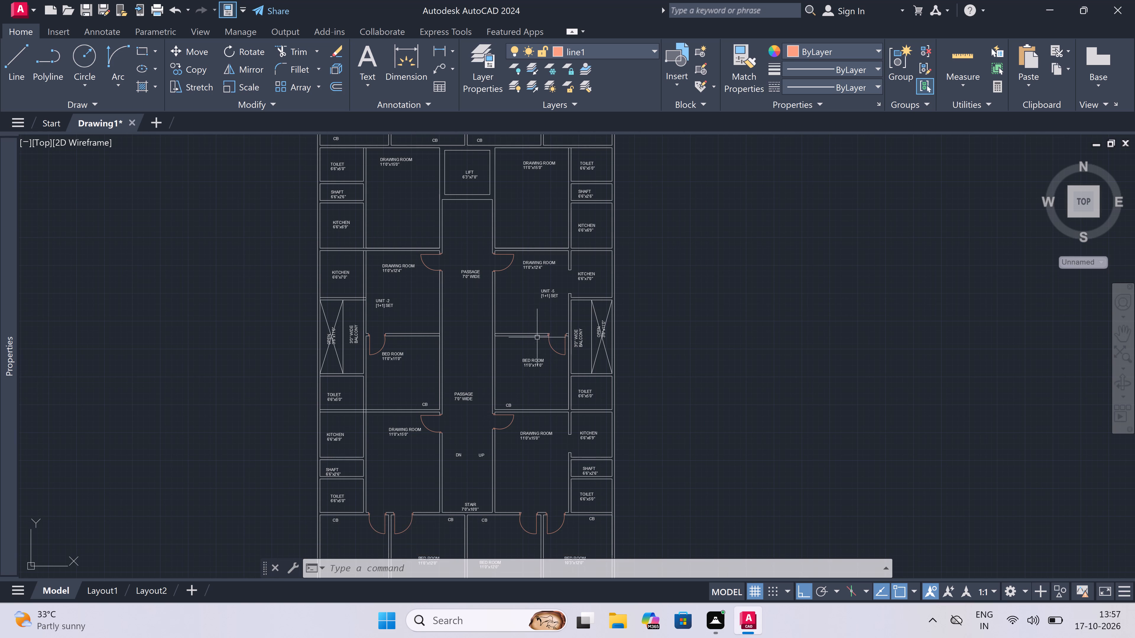
scroll(532, 333, down, 1)
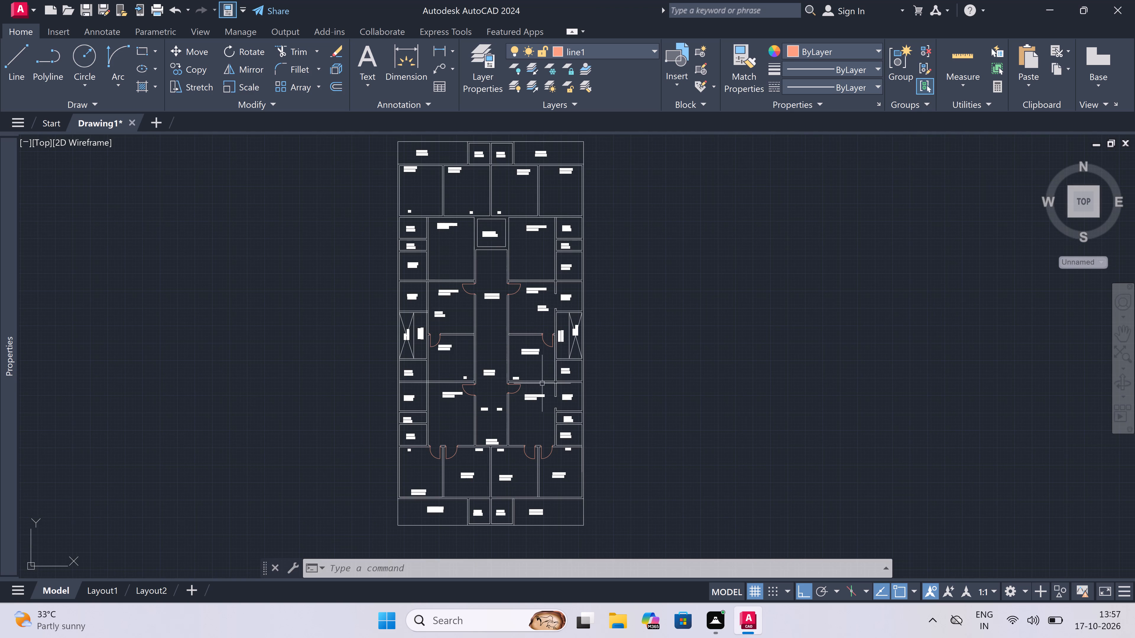
scroll(549, 434, up, 2)
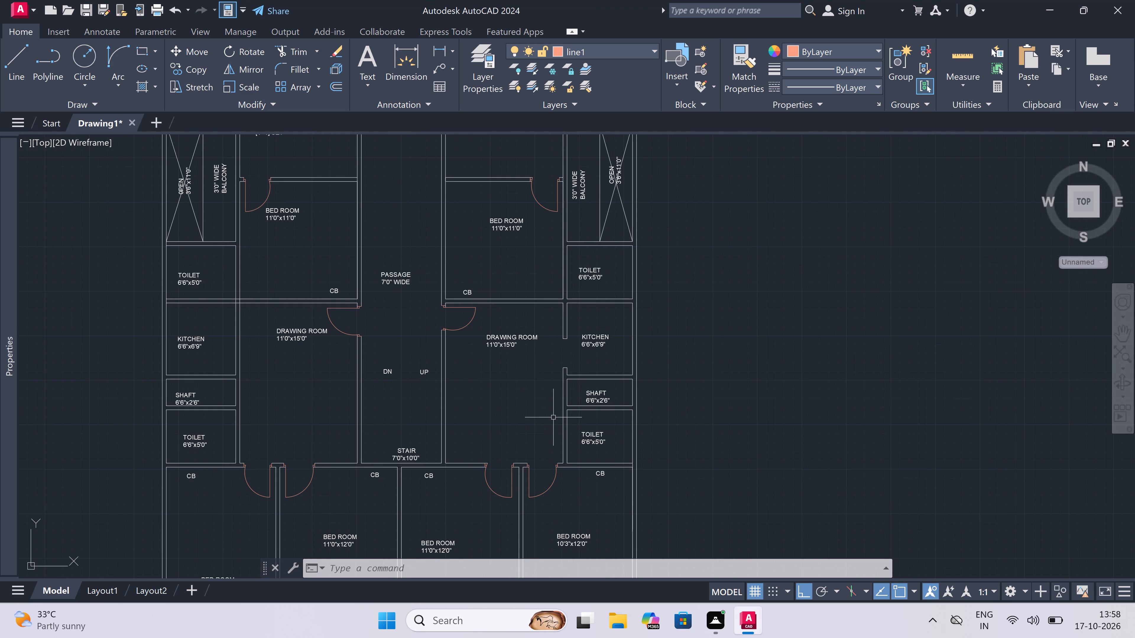
text(l)
key(space)
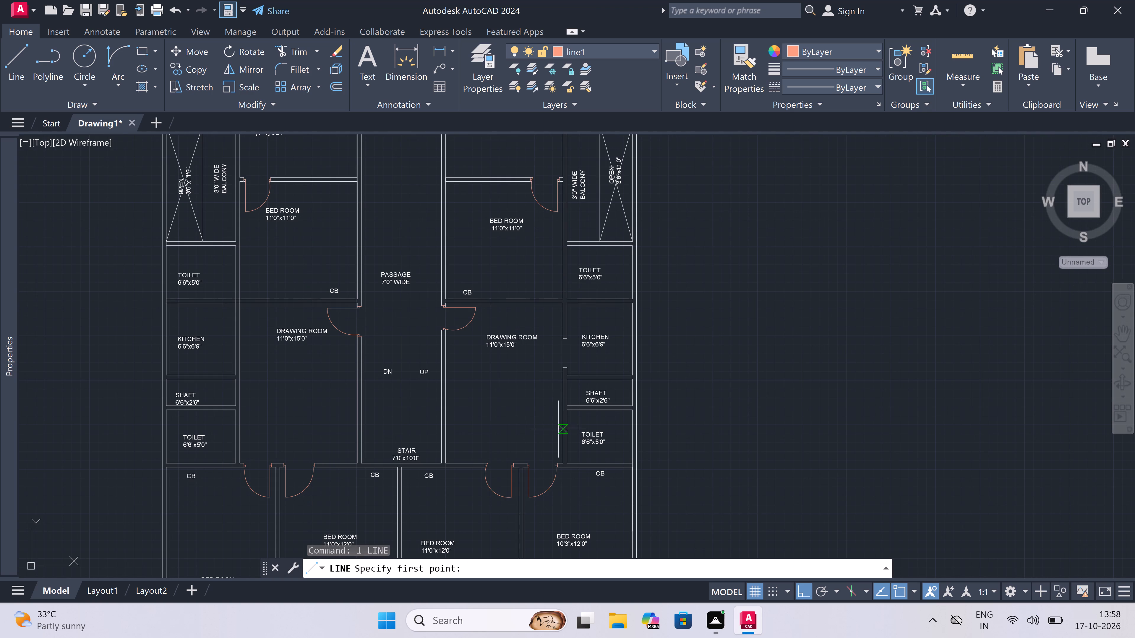
scroll(563, 421, up, 1)
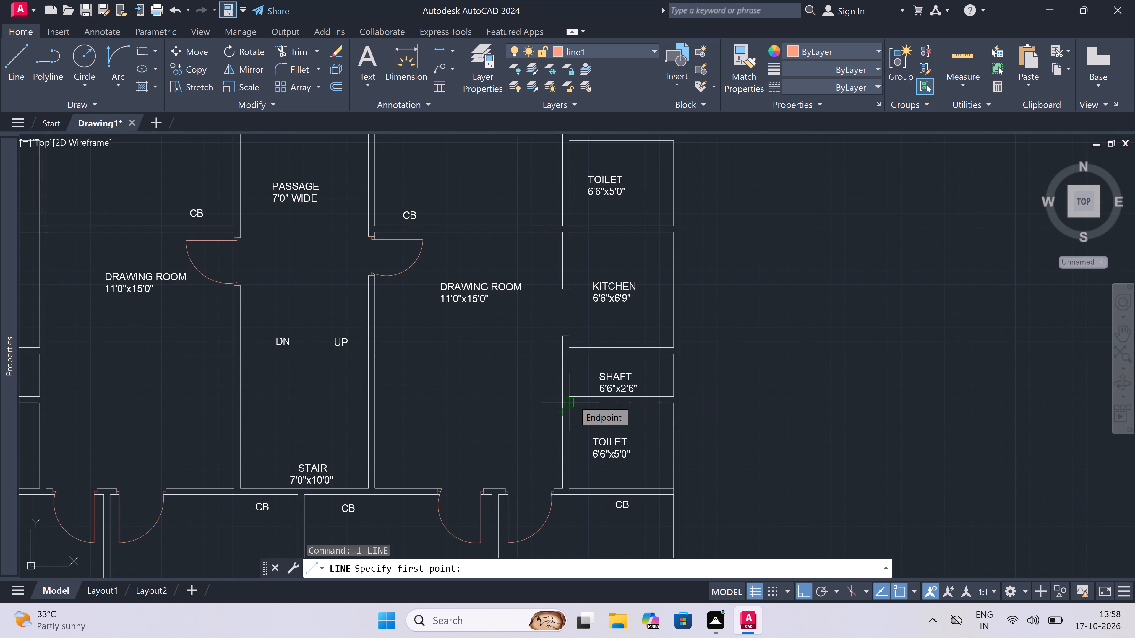
scroll(572, 400, up, 2)
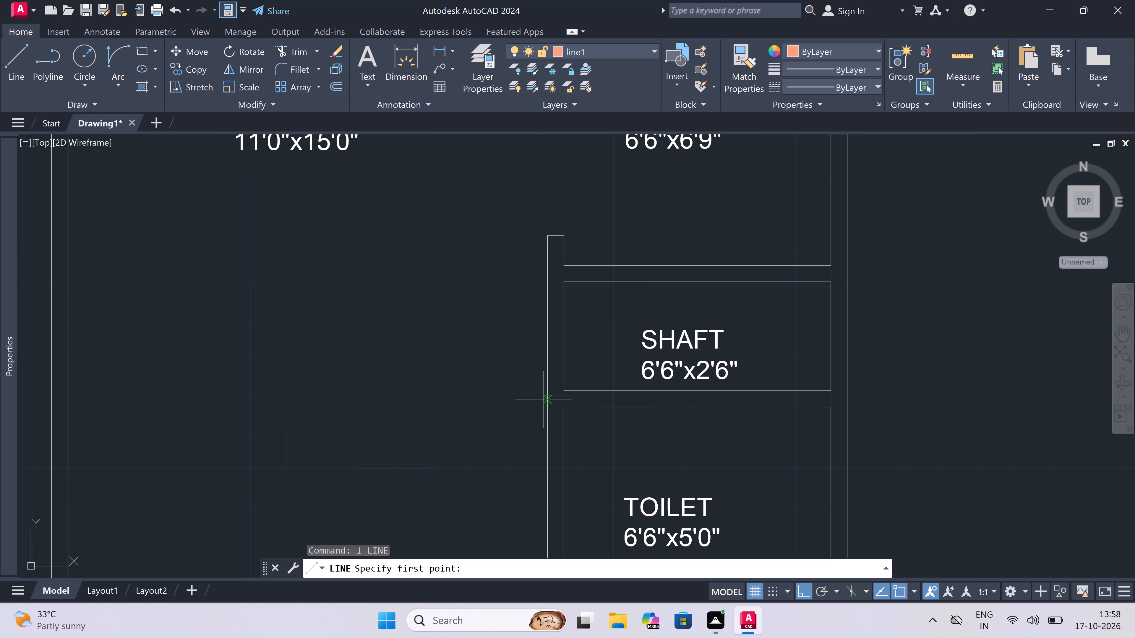
click(547, 430)
scroll(547, 430, up, 2)
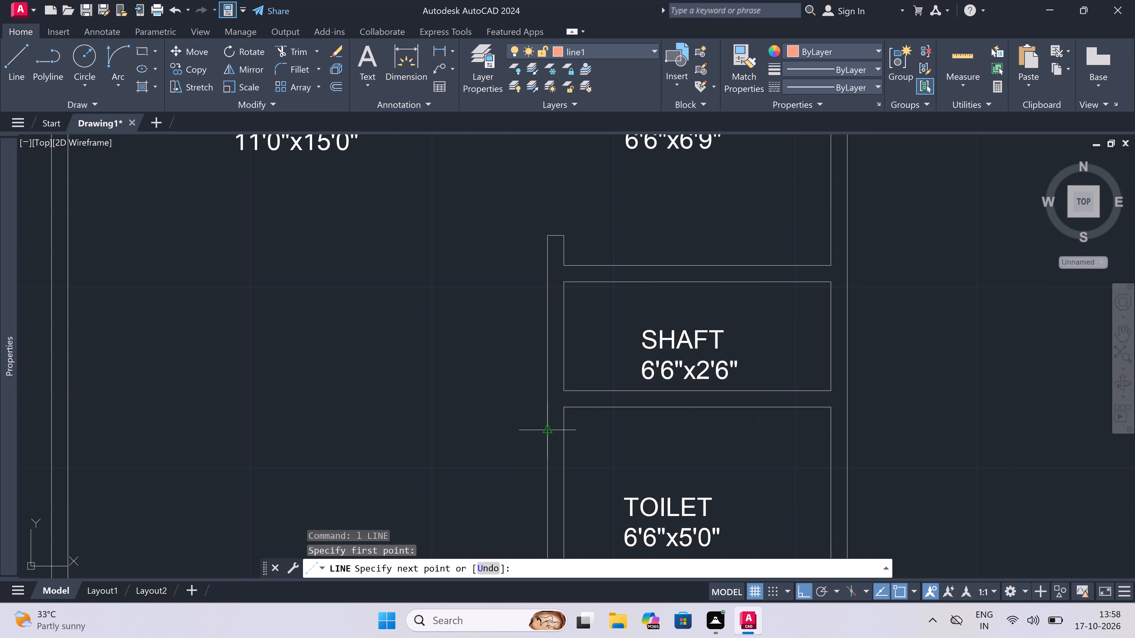
click(584, 429)
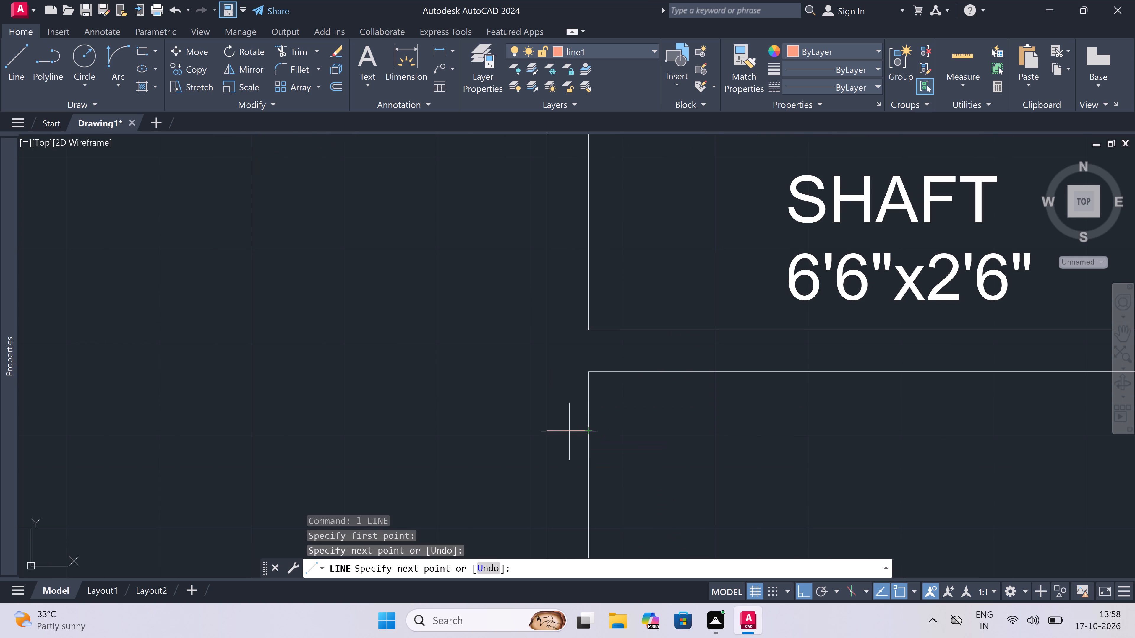
click(568, 431)
key(2)
key(shift+quotedbl)
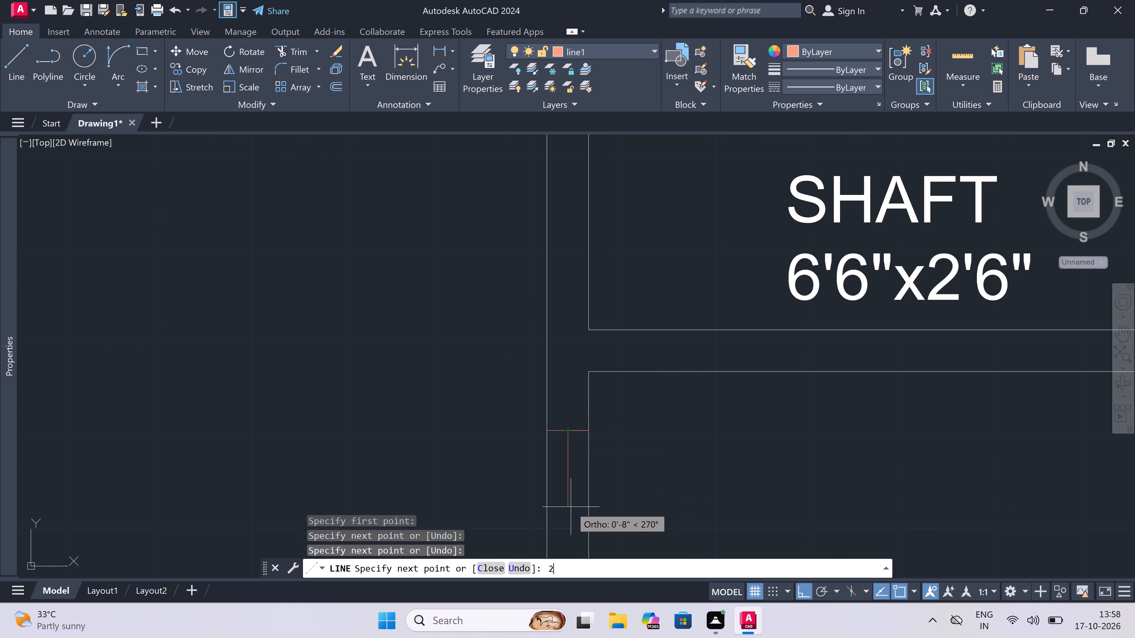
key(space)
scroll(570, 505, down, 3)
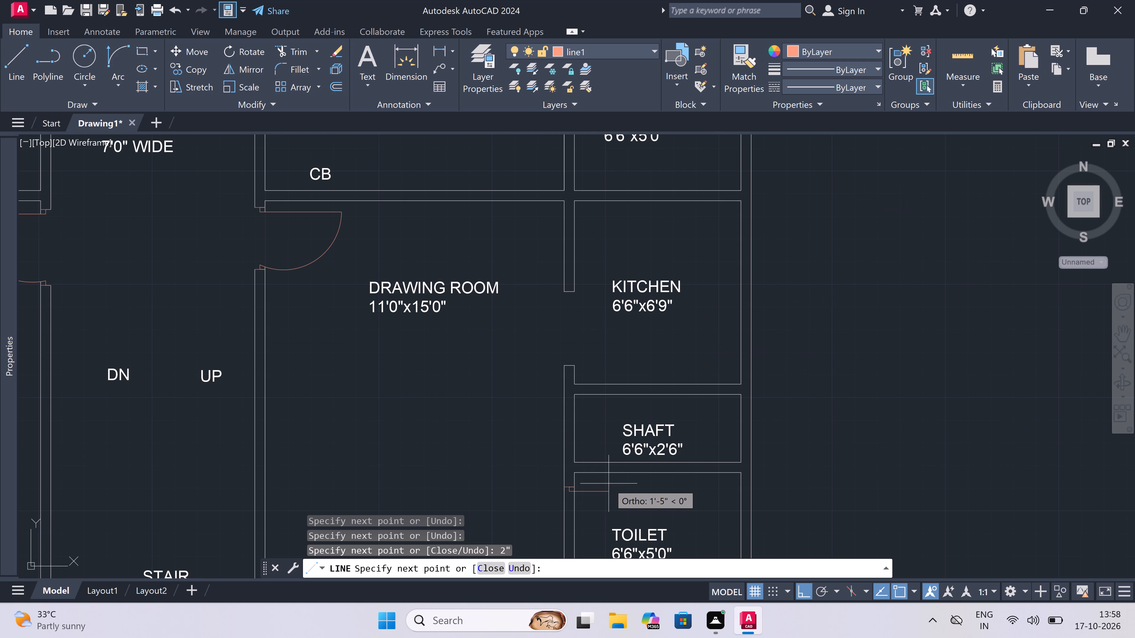
text(2')
key(space)
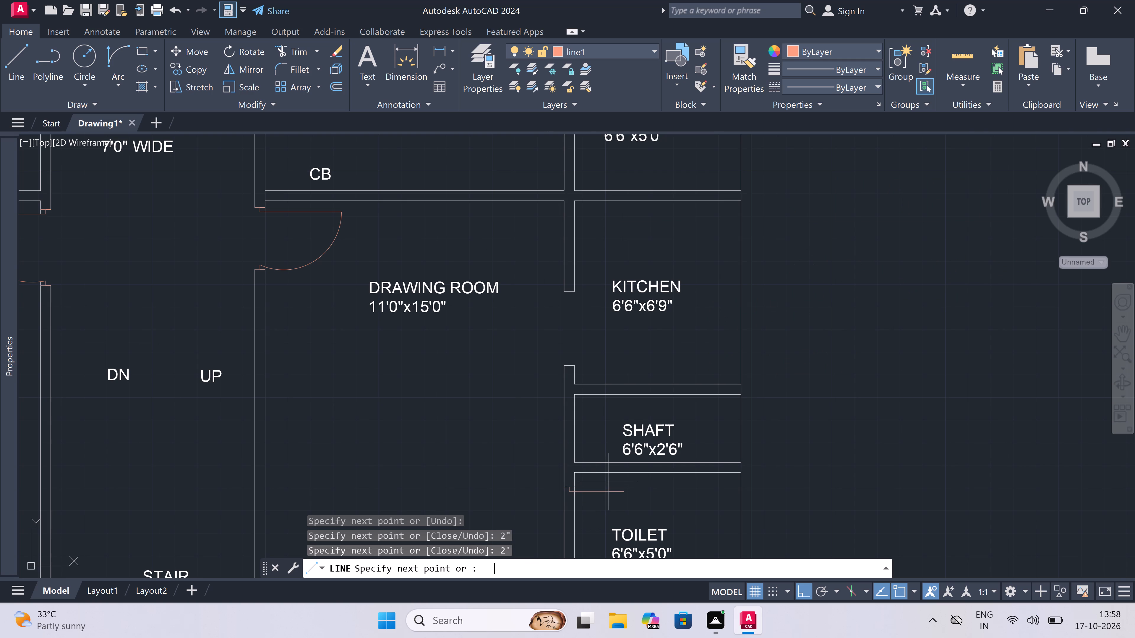
scroll(592, 423, down, 4)
scroll(588, 441, up, 6)
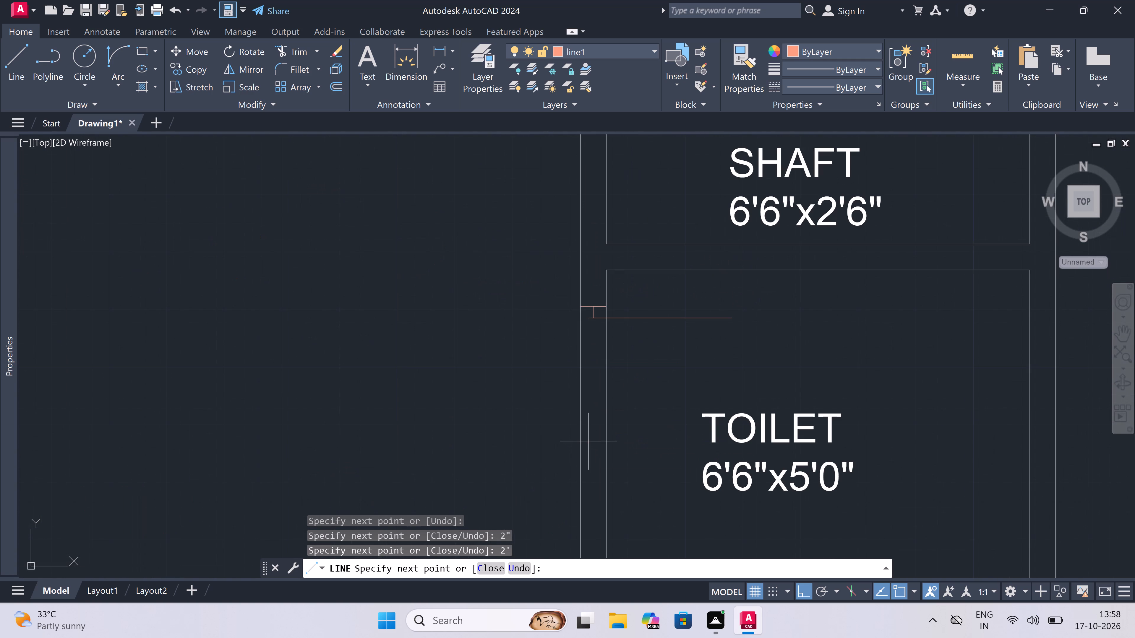
Draw the opposite jamb line across the east-side toilet's wall, with a 2" stop from its midpoint towards the first jamb.
key(Escape)
key(space)
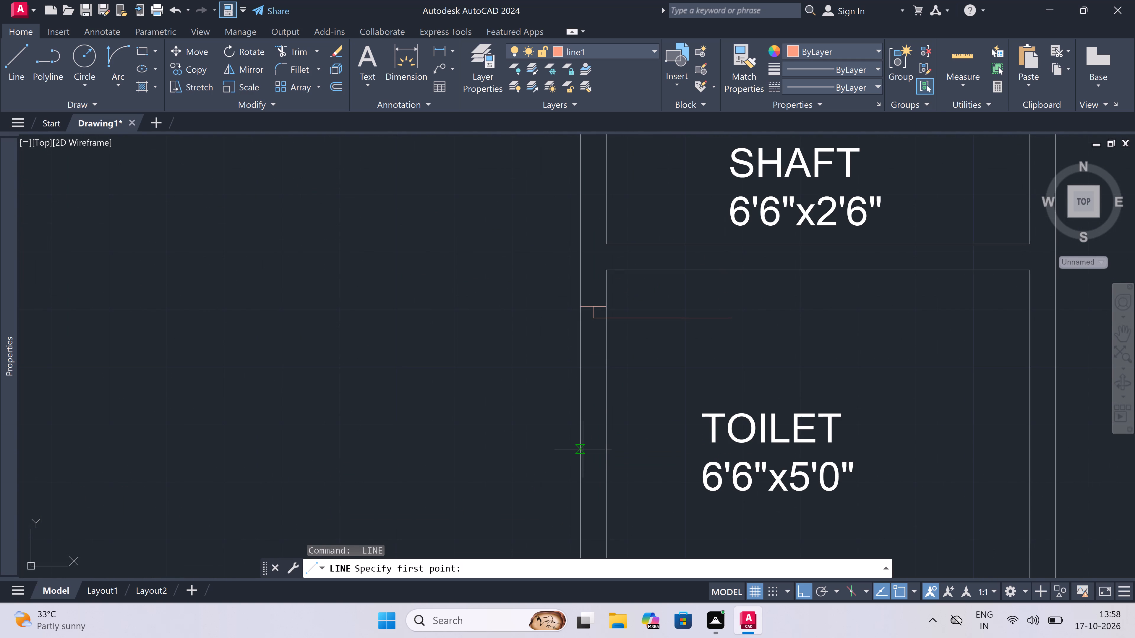
click(583, 440)
click(603, 441)
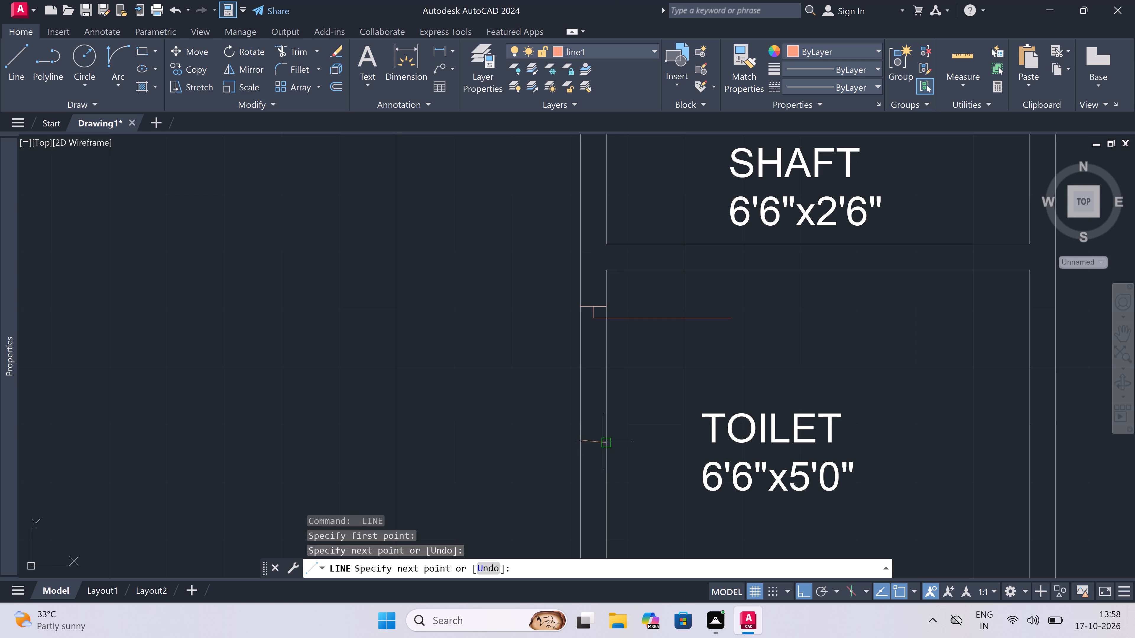
key(ctrl+z)
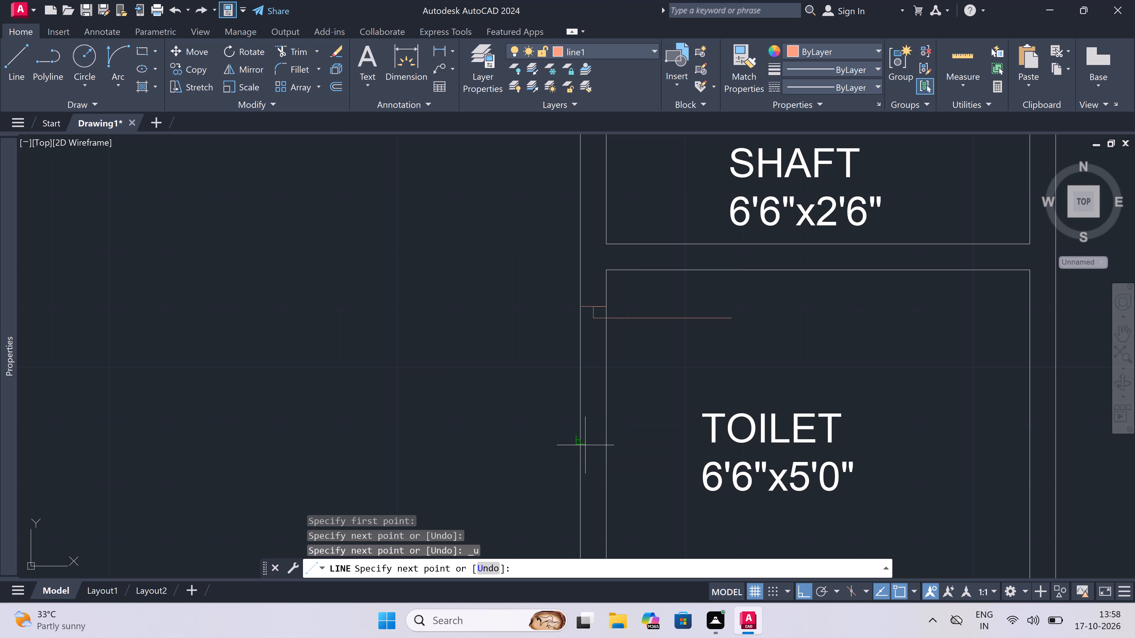
drag(601, 437, 596, 440)
click(593, 440)
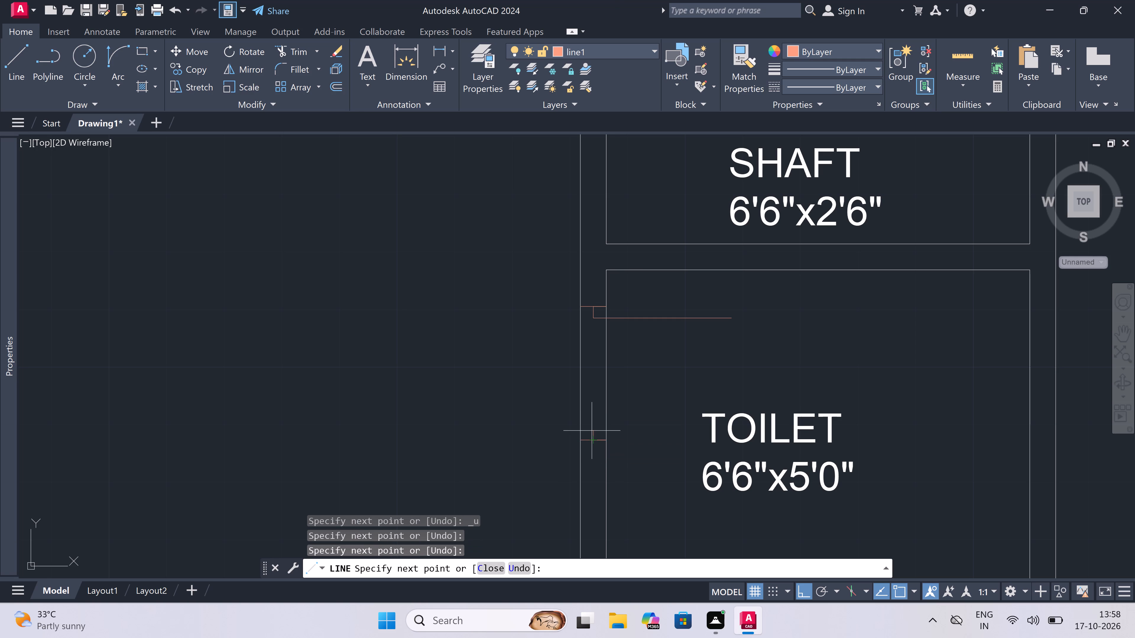
key(2)
key(shift+quotedbl)
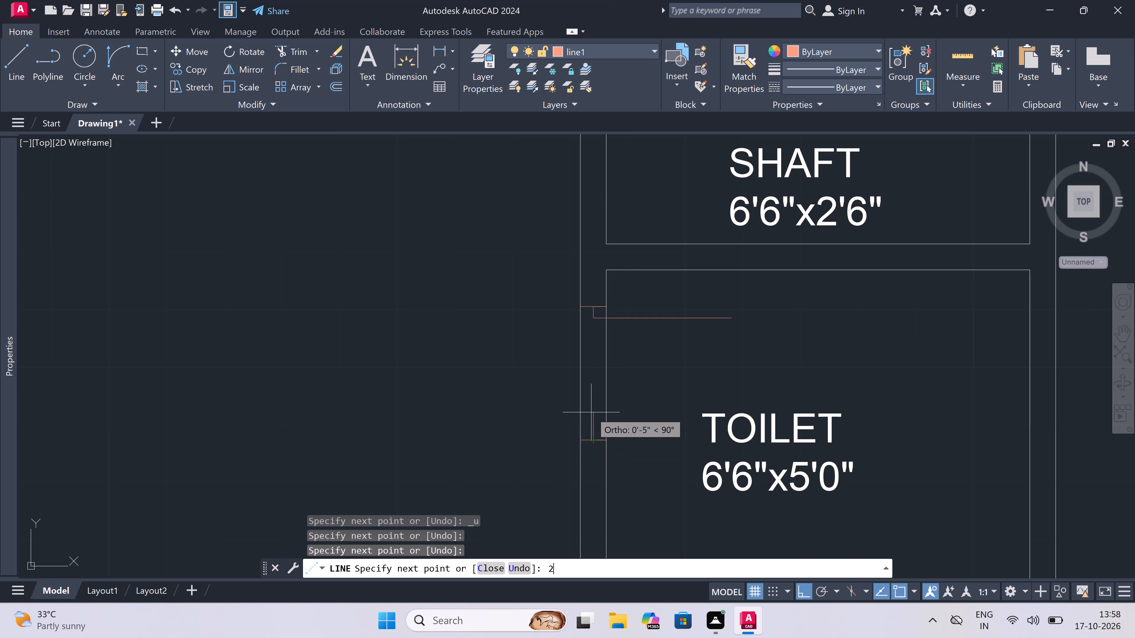
key(space)
key(Escape)
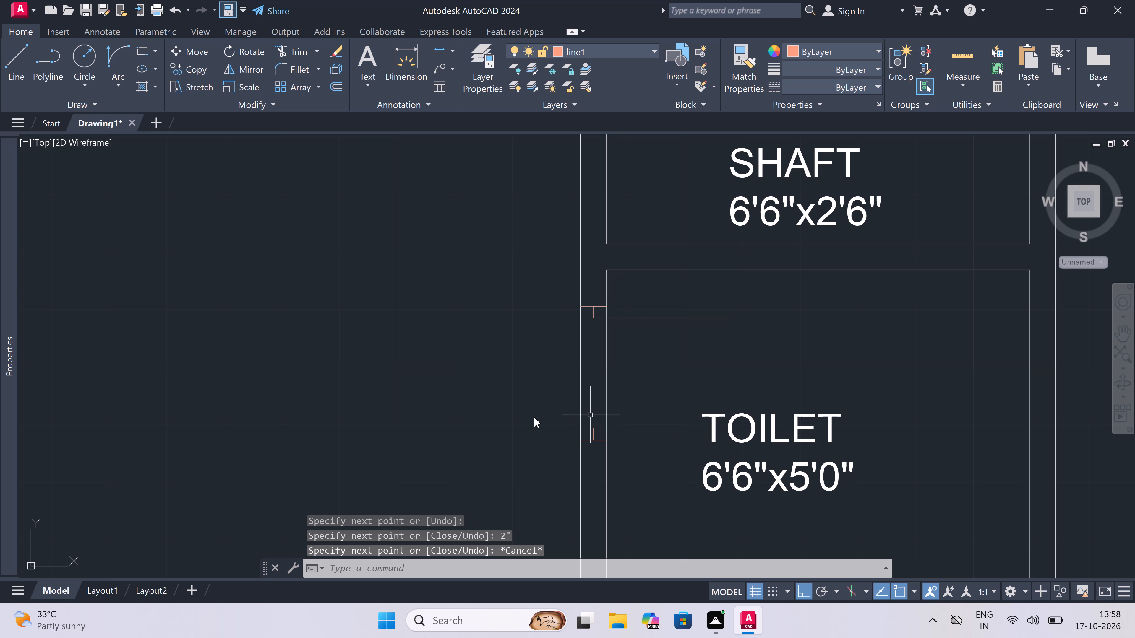
Draw the toilet door's swing arc from the leaf's free end to the opposite stop using start, end and direction.
click(124, 45)
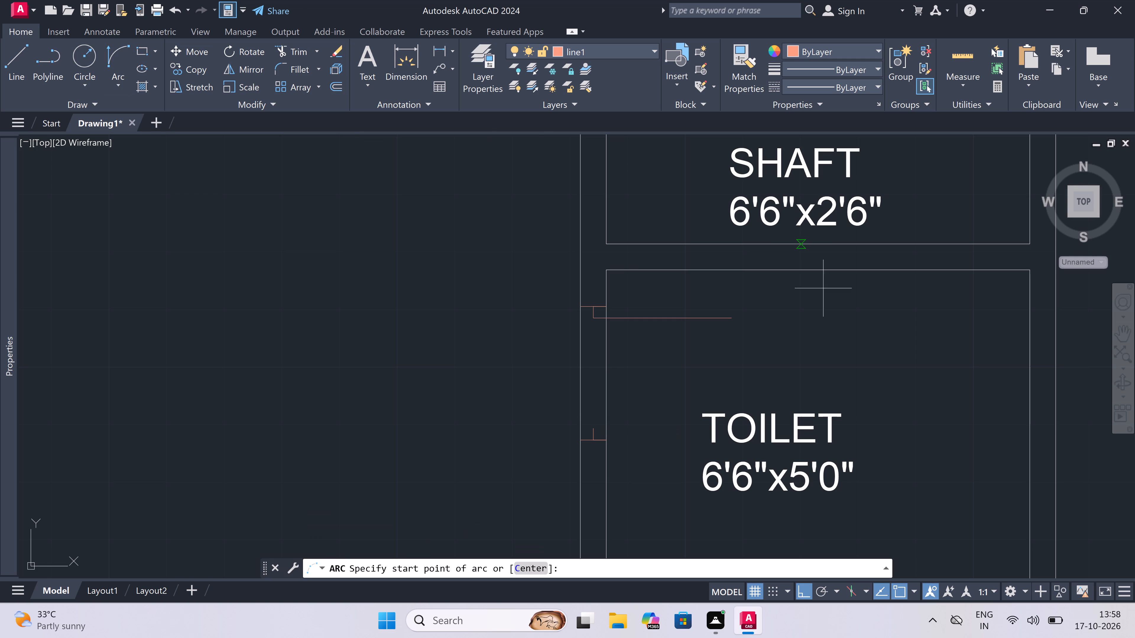
click(737, 314)
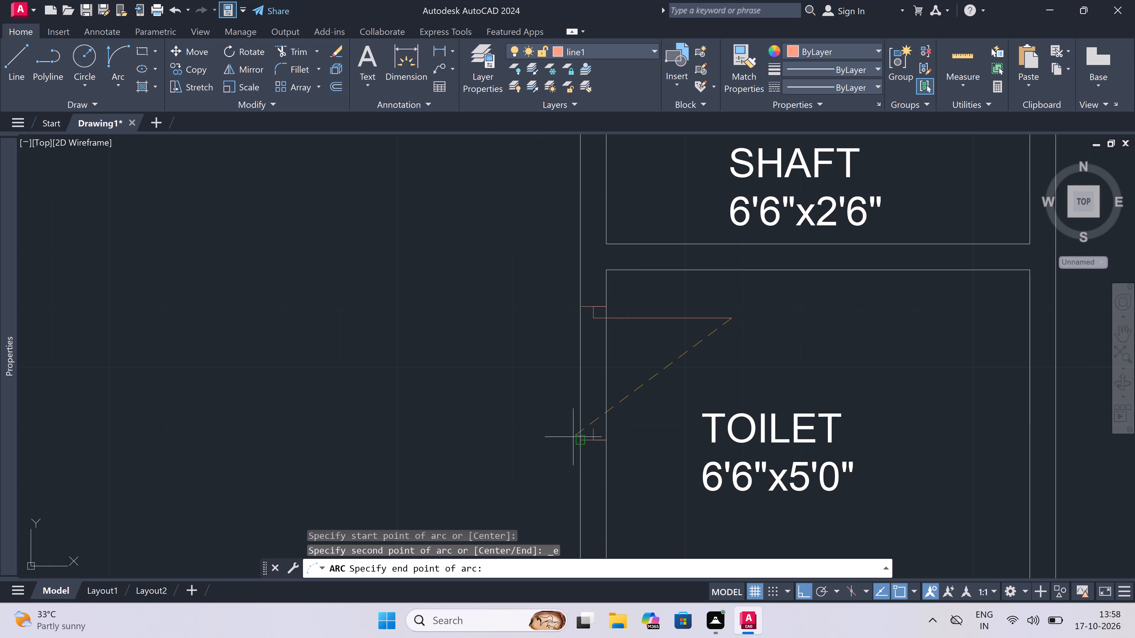
click(592, 428)
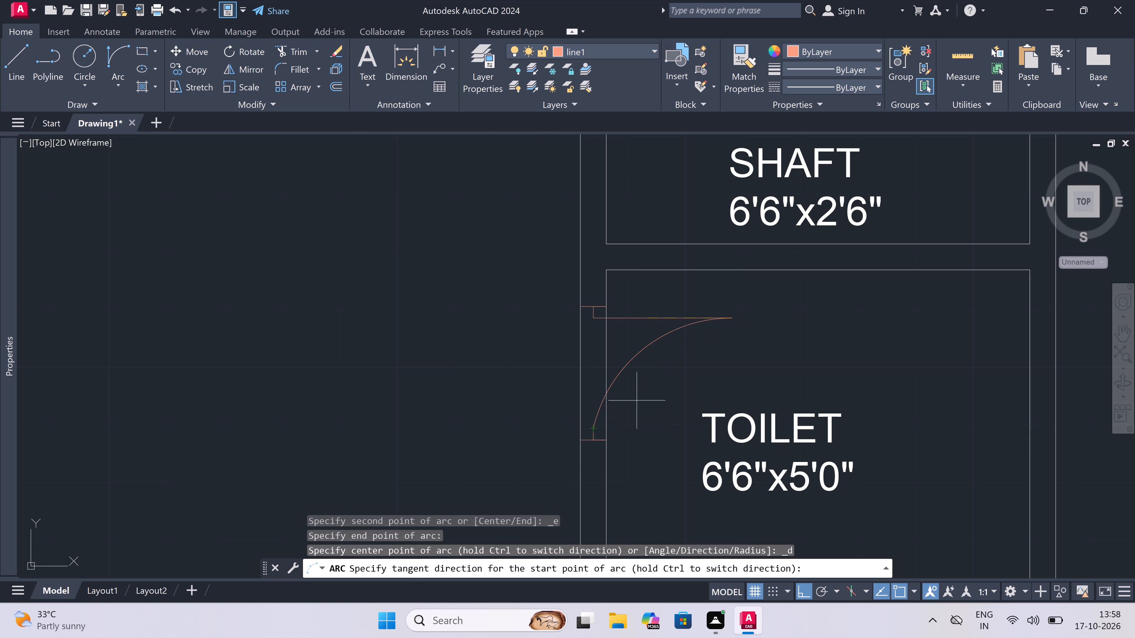
click(734, 393)
Trim the two wall lines across the east-side toilet's door opening.
text(tr)
key(space)
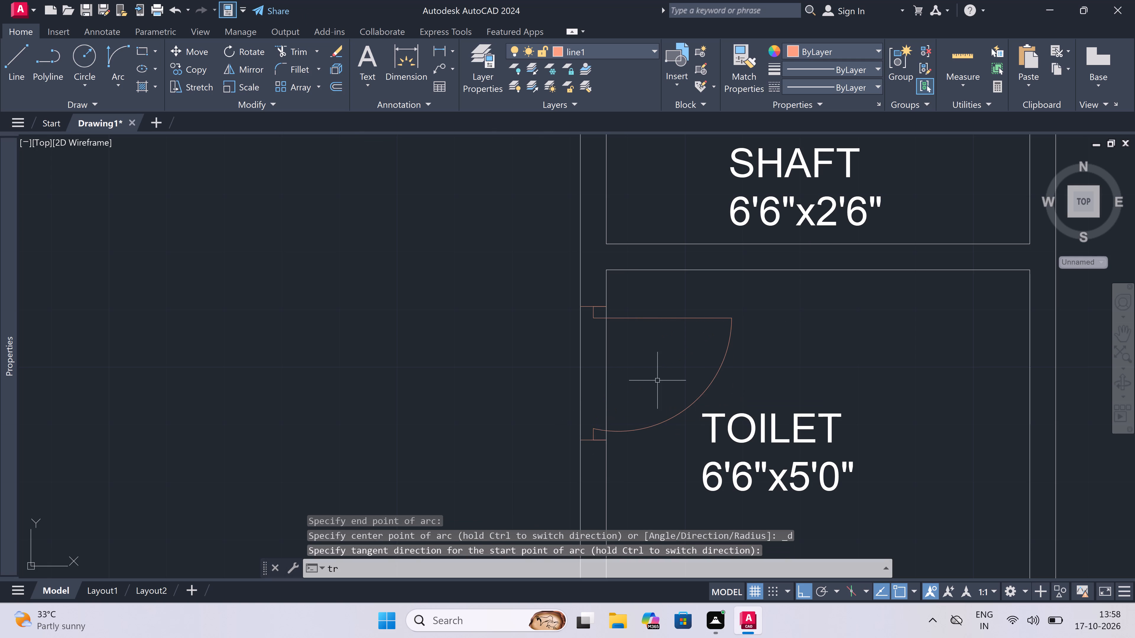
drag(654, 377, 647, 377)
click(404, 365)
key(Escape)
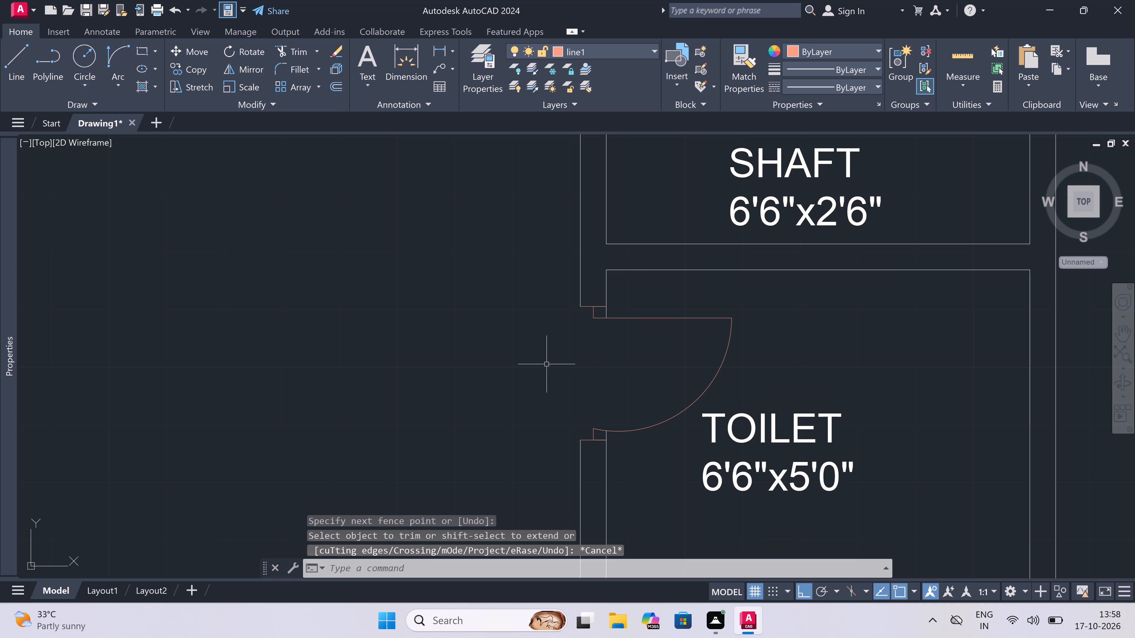
Move the west-side SHAFT 6'6"x2'6" label above the toilet up and to the right within its room, with ortho off.
scroll(547, 365, down, 5)
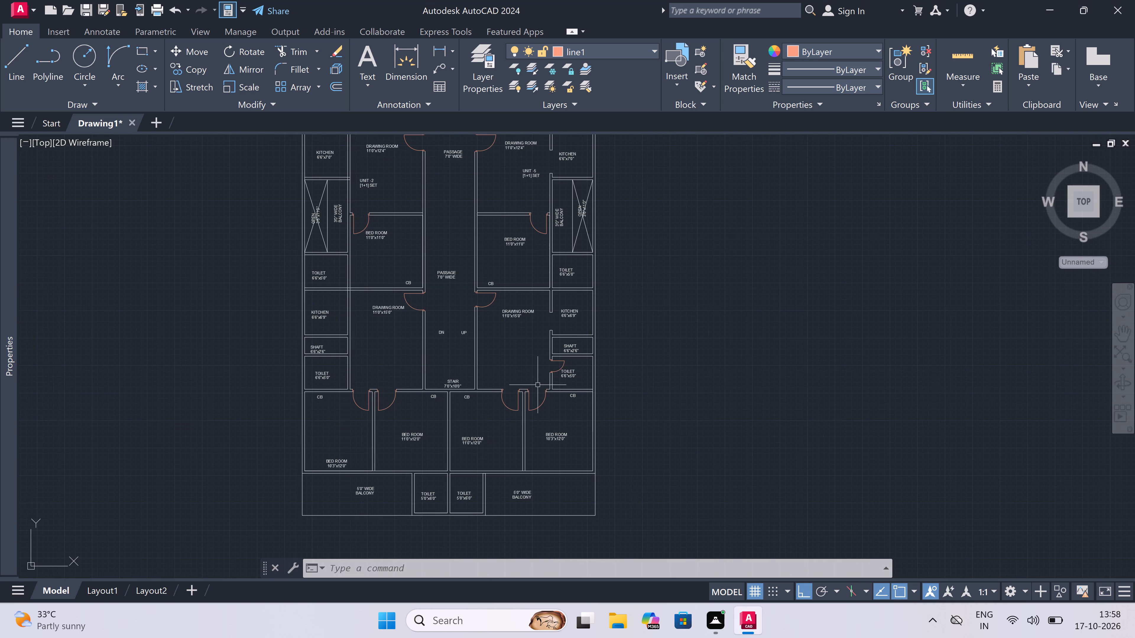
scroll(538, 386, down, 2)
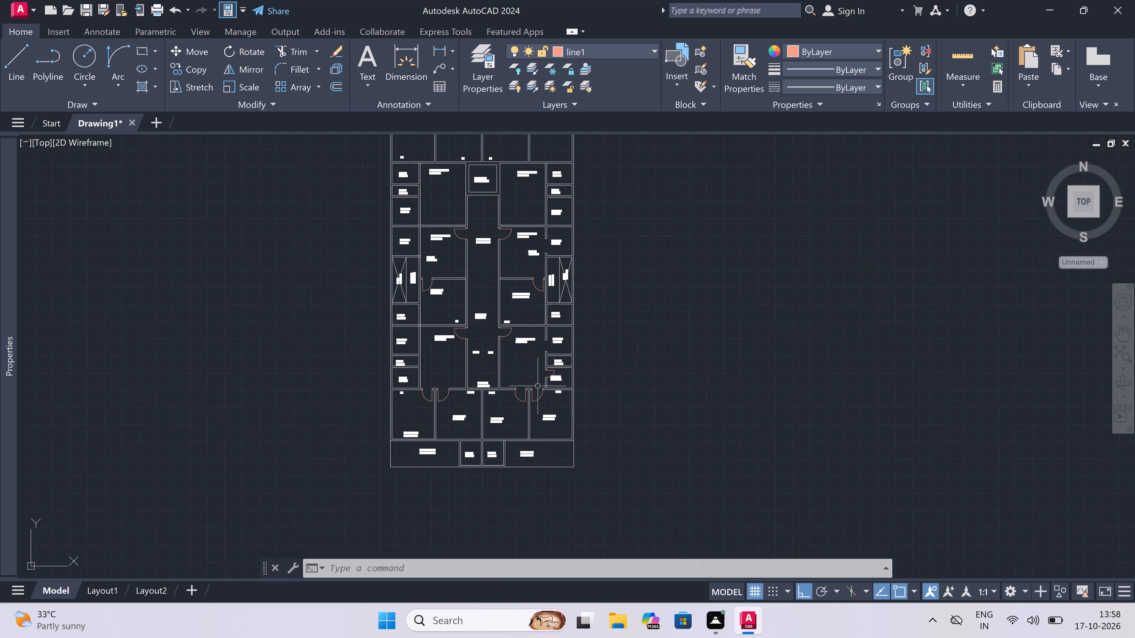
scroll(528, 393, up, 3)
scroll(195, 337, up, 2)
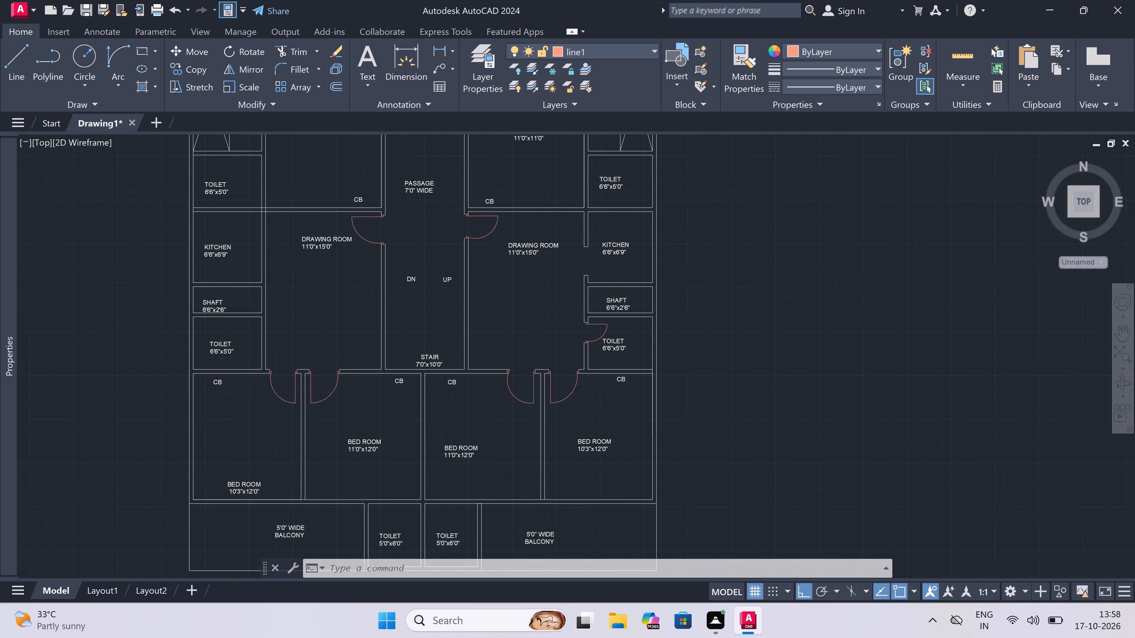
scroll(310, 330, down, 3)
scroll(216, 314, up, 3)
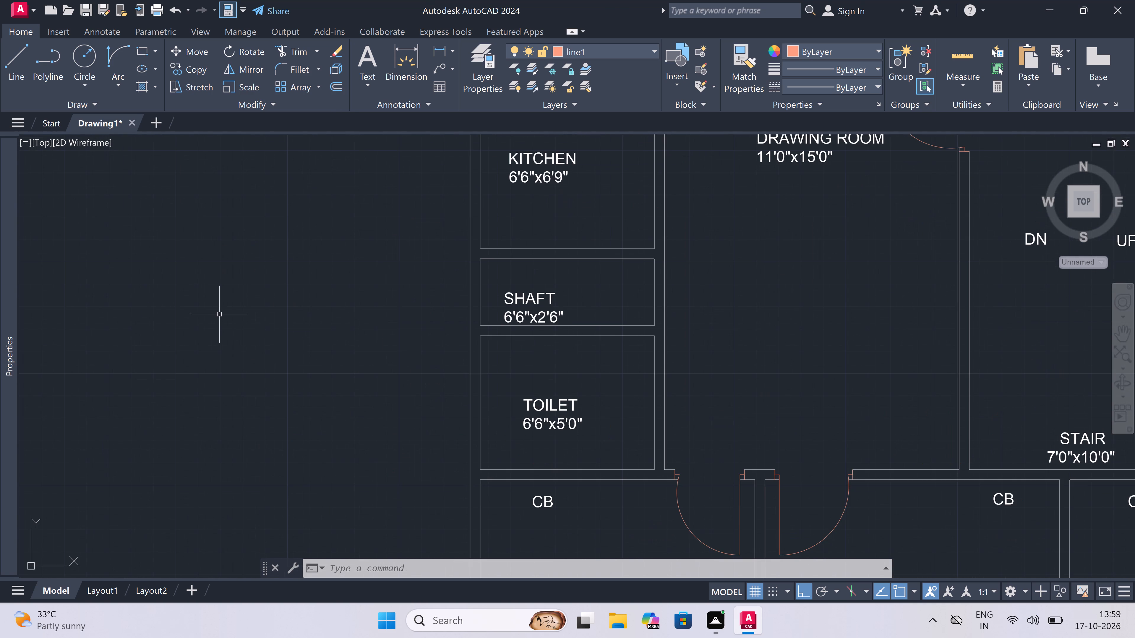
scroll(558, 302, up, 1)
click(534, 300)
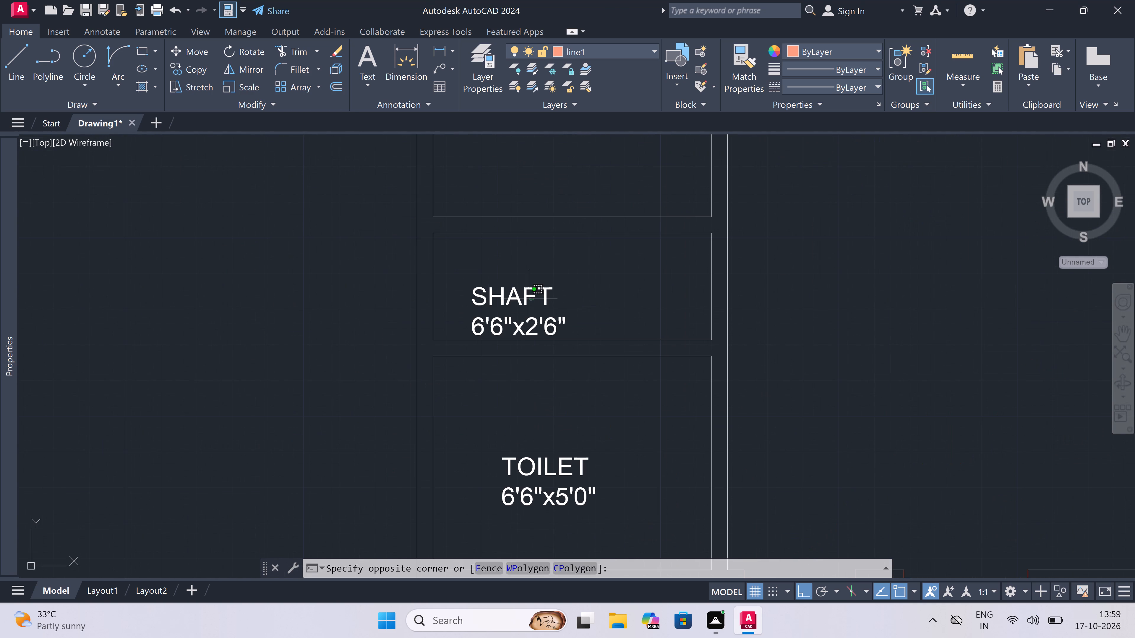
double_click(467, 295)
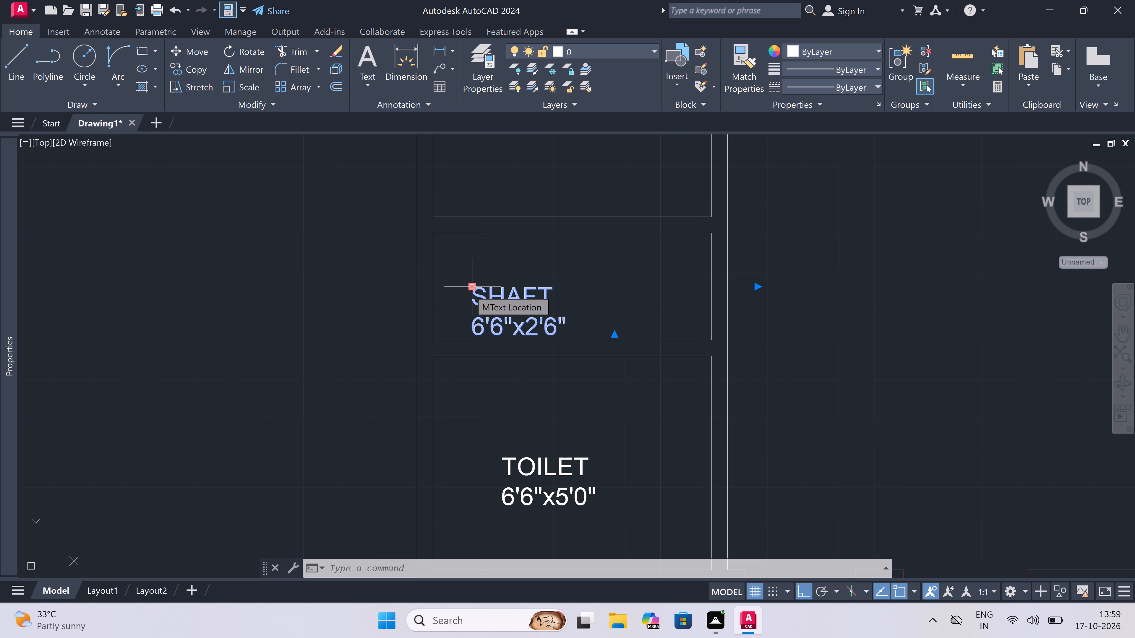
click(469, 291)
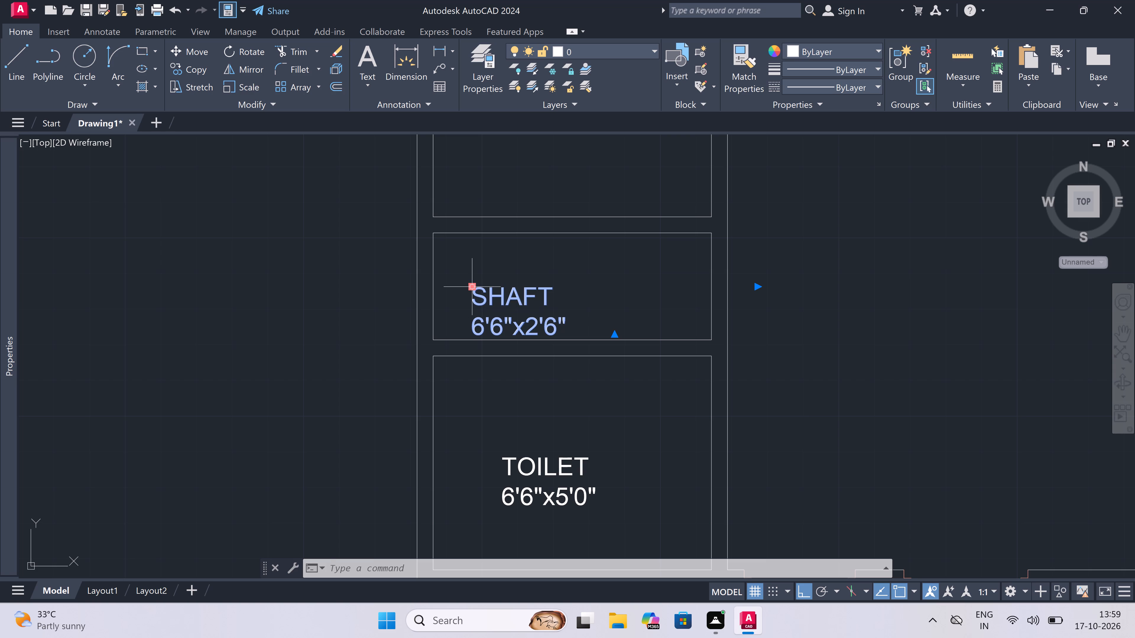
click(488, 270)
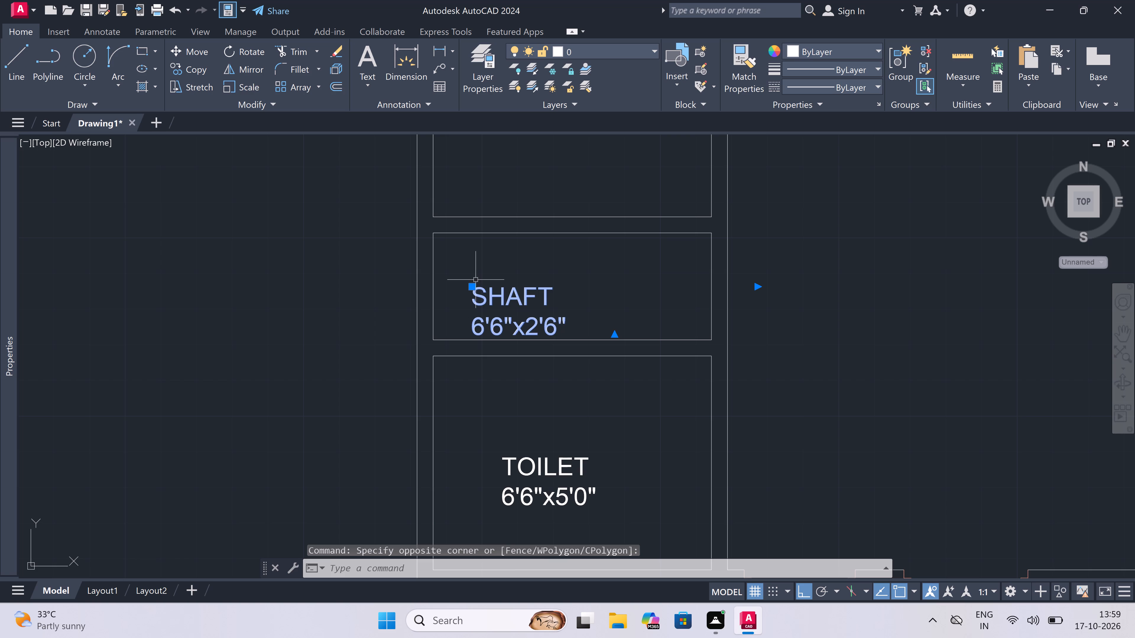
click(473, 284)
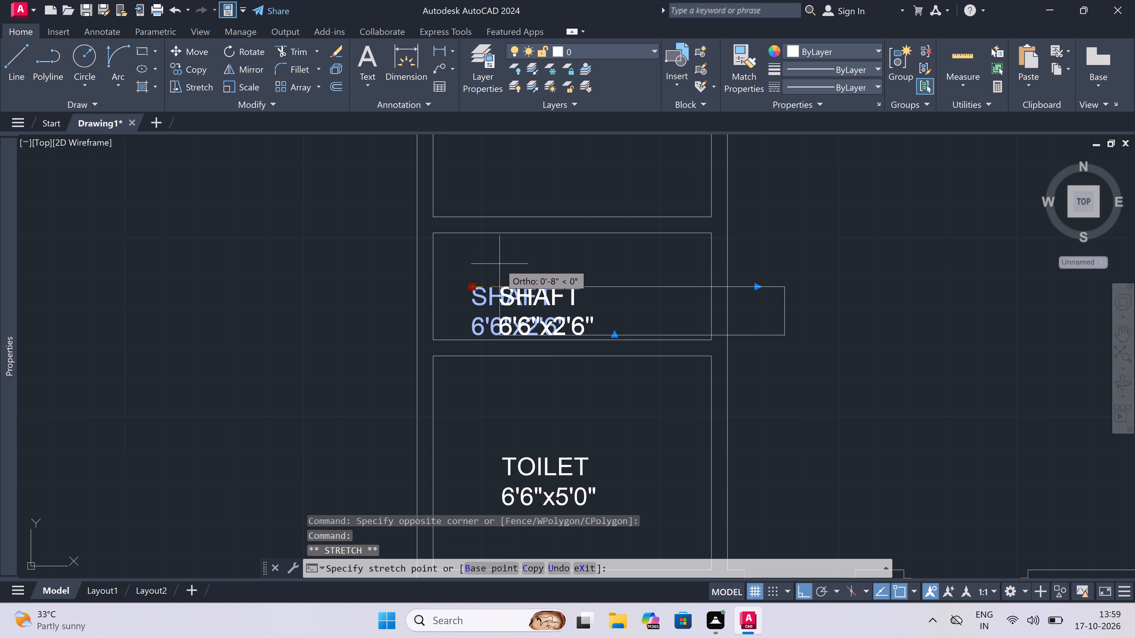
key(F8)
click(499, 264)
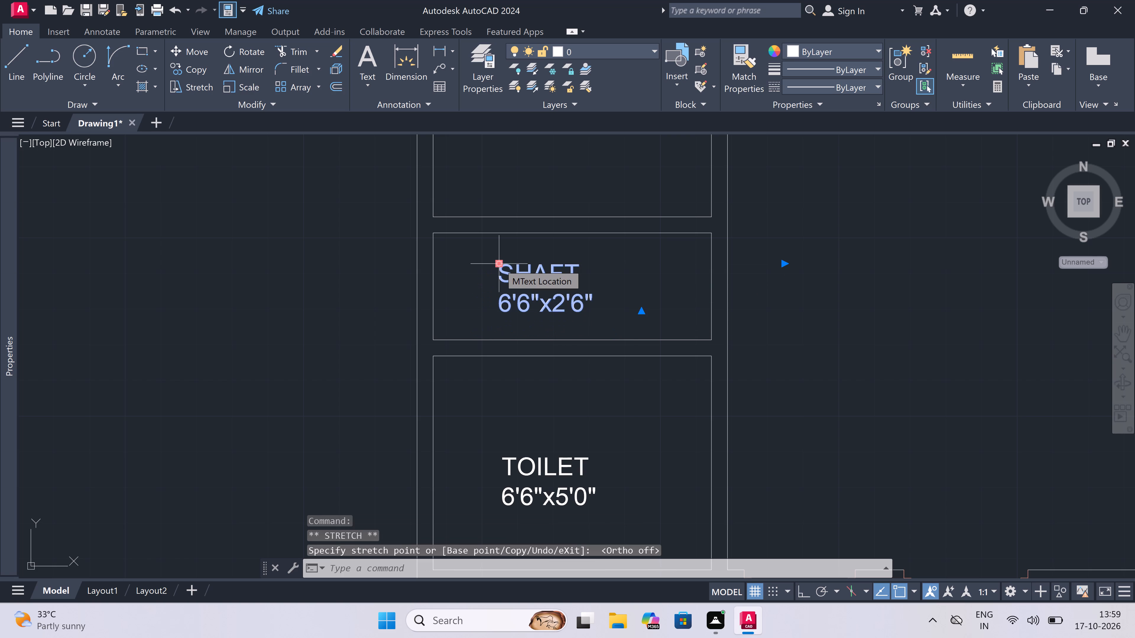
key(Escape)
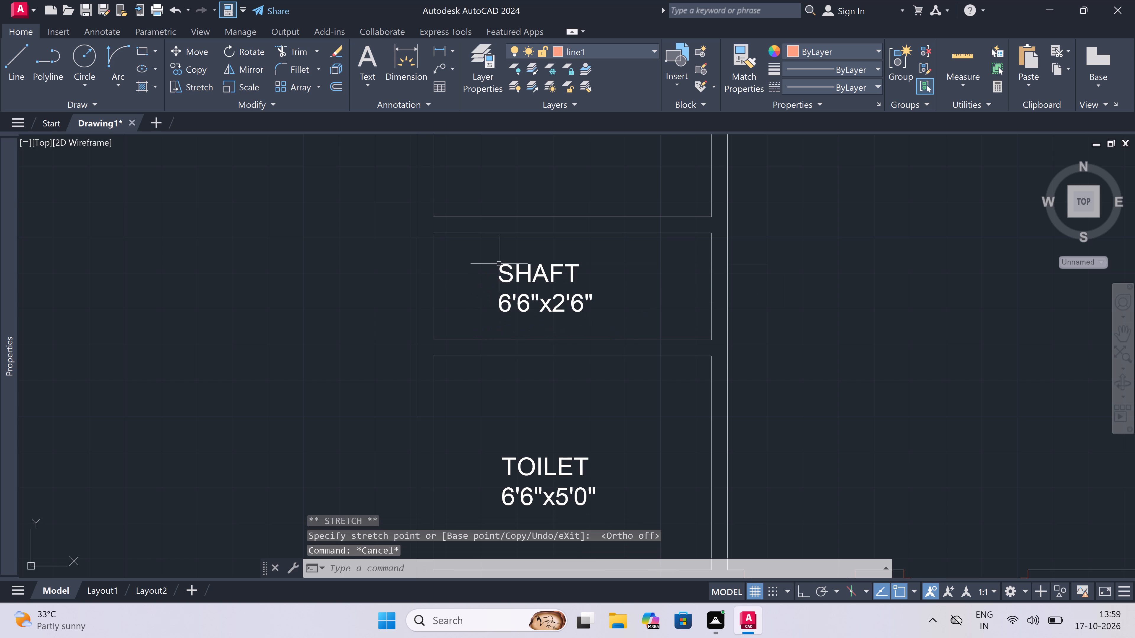
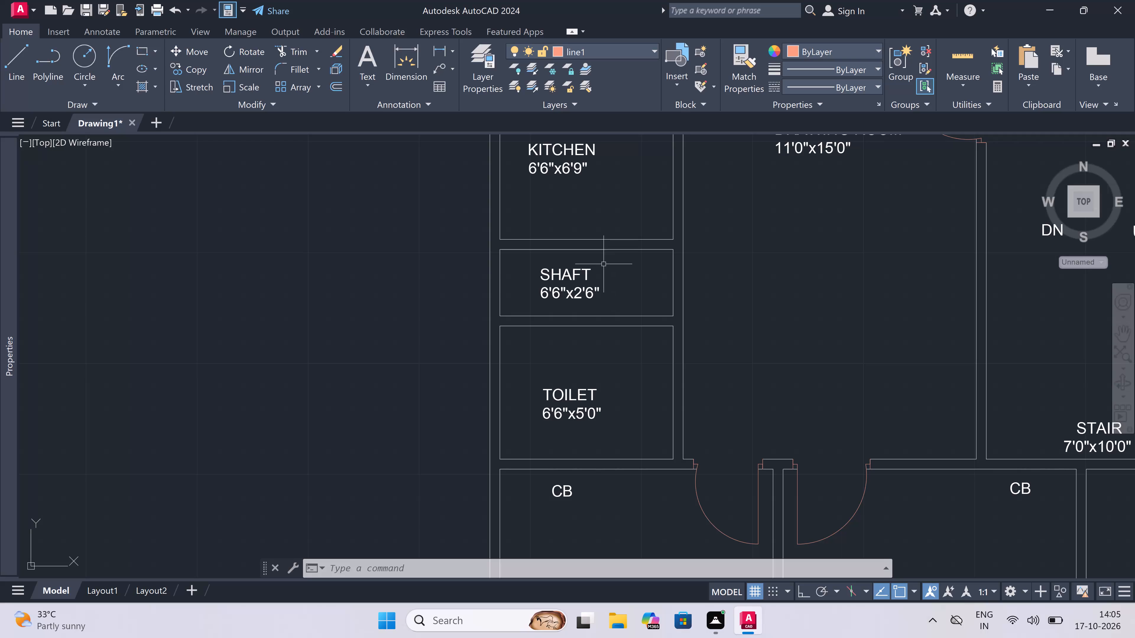
With ortho on, draw the upper jamb across the west-side toilet's east wall, a 2" stop down from its midpoint, and a 2' leaf into the toilet.
key(l)
key(space)
scroll(598, 301, down, 3)
scroll(607, 300, up, 4)
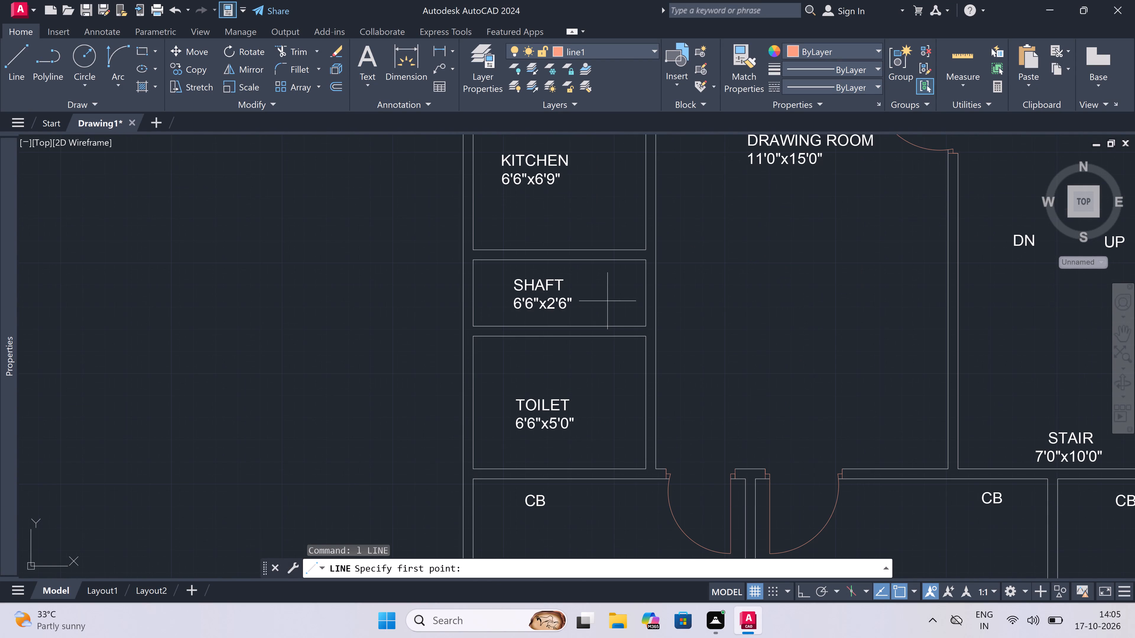
scroll(642, 359, up, 1)
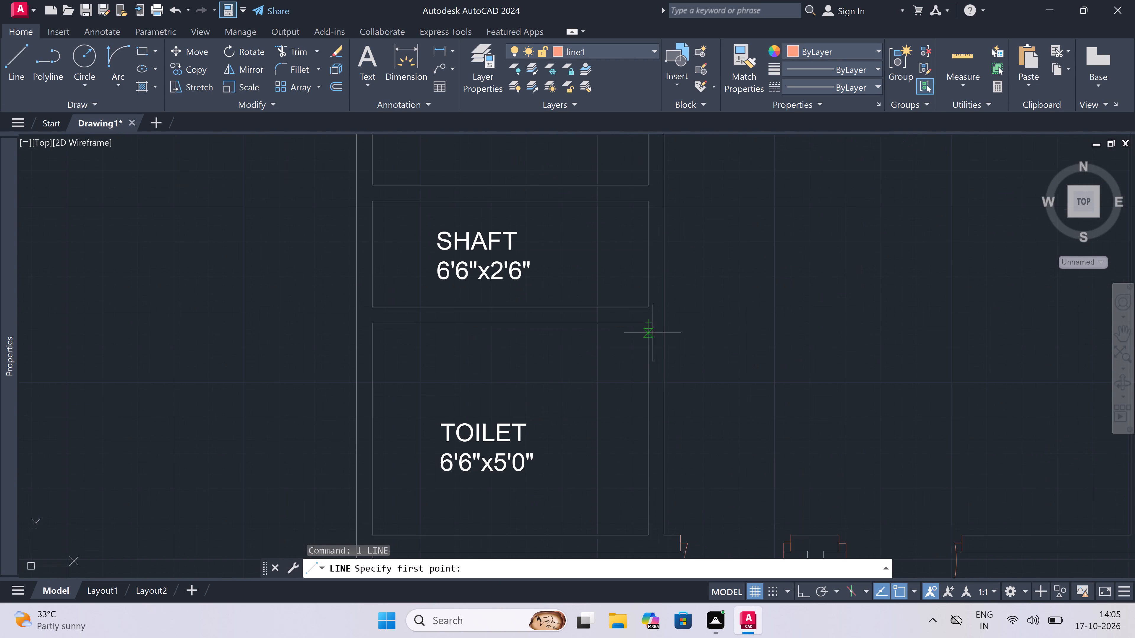
click(652, 335)
scroll(660, 331, up, 2)
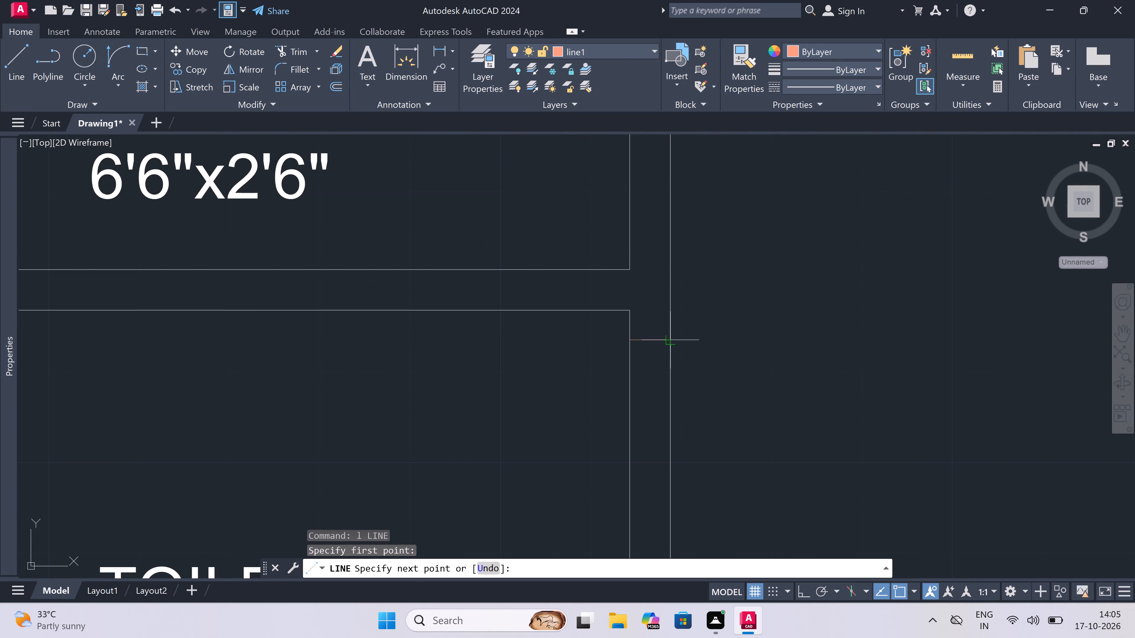
key(F8)
click(670, 342)
click(650, 335)
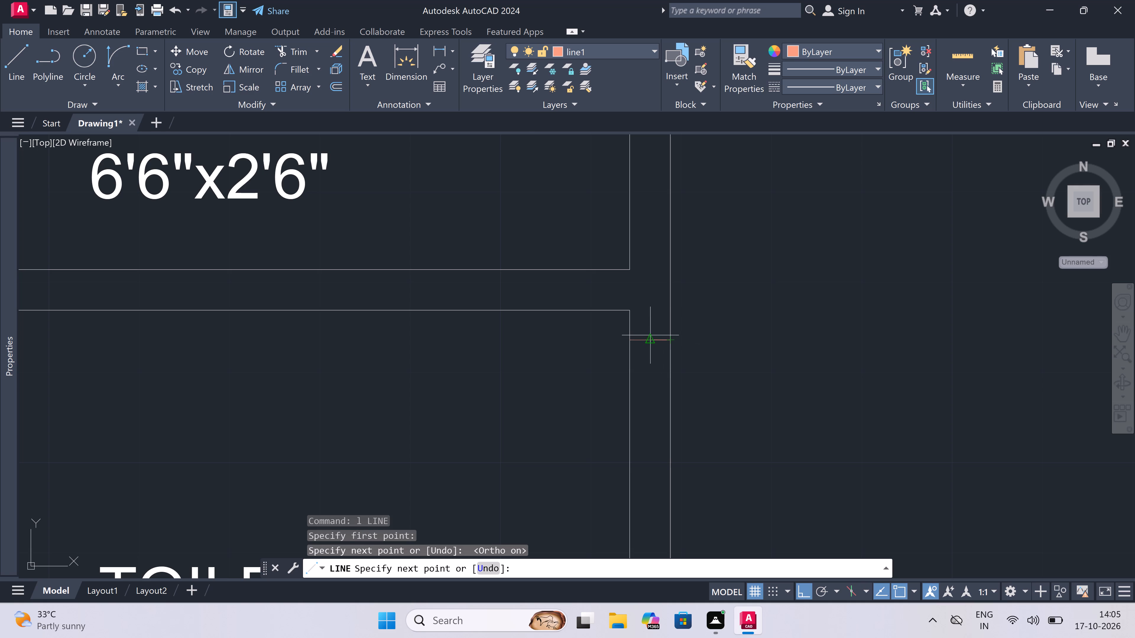
key(2)
text(")
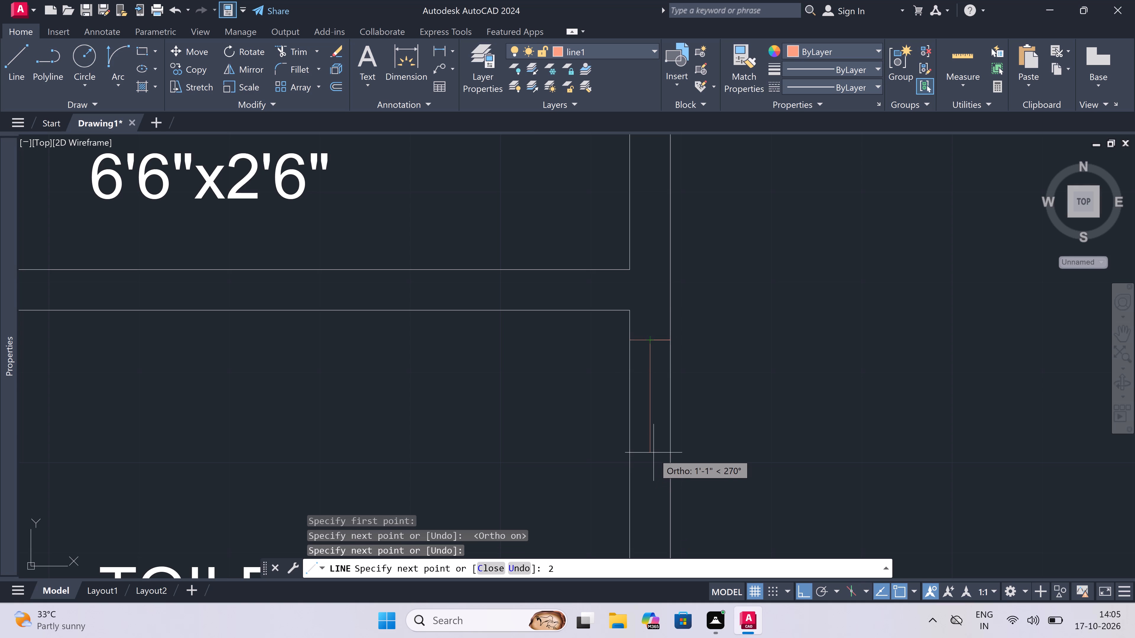
key(space)
key(2)
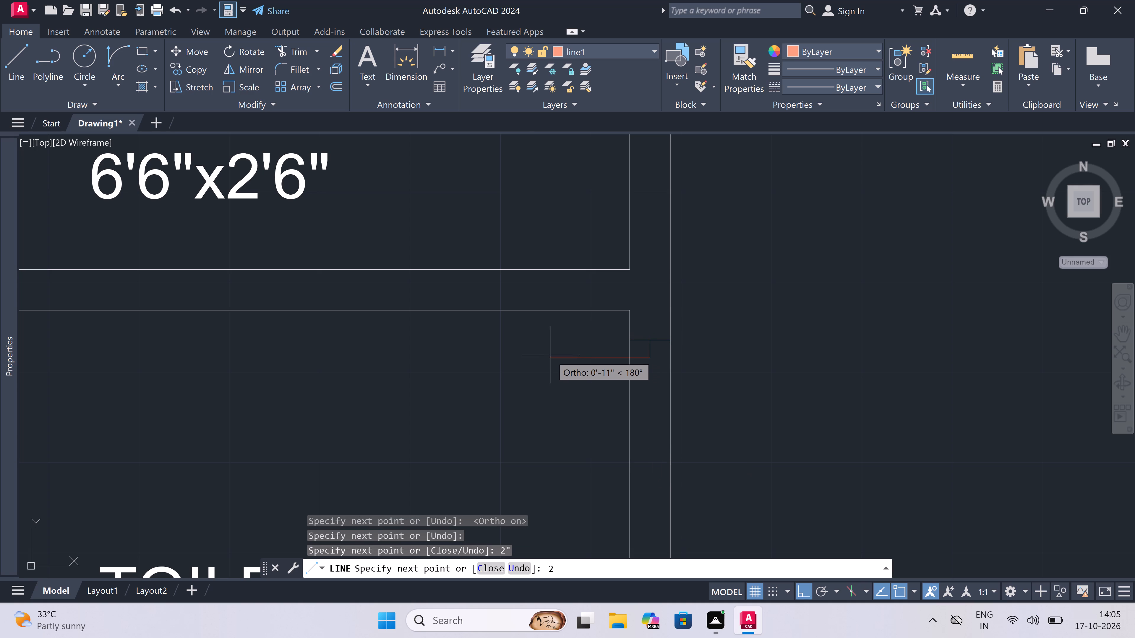
text(')
key(space)
key(Escape)
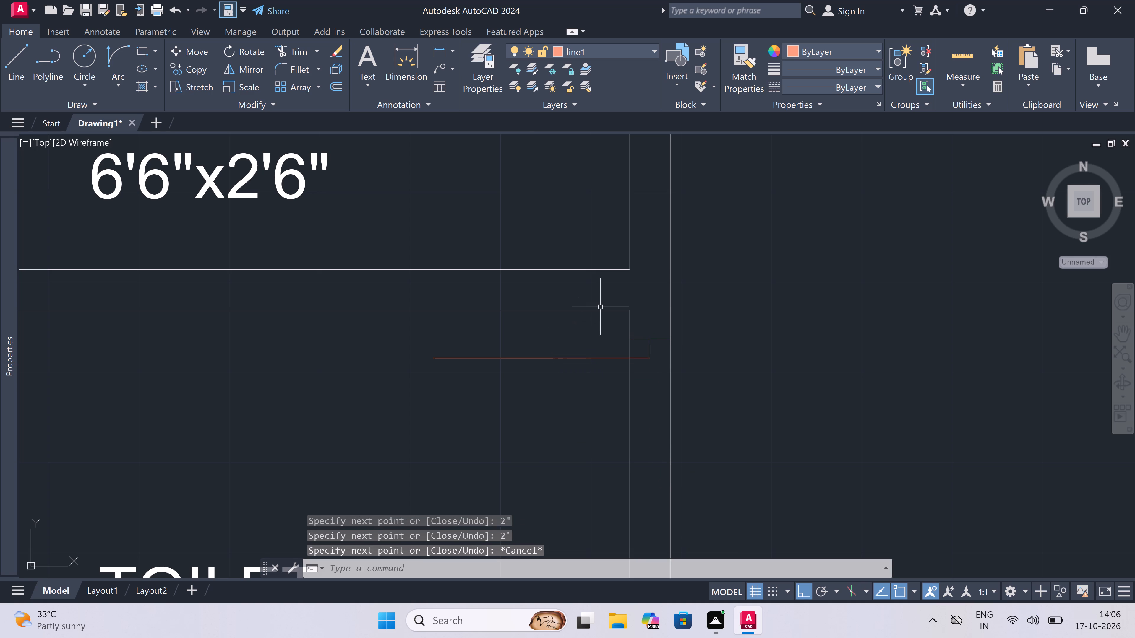
Draw the opposite jamb line across the west-side toilet's east wall, with a 2" stop from its midpoint towards the first jamb.
key(space)
scroll(600, 307, down, 2)
scroll(607, 333, up, 1)
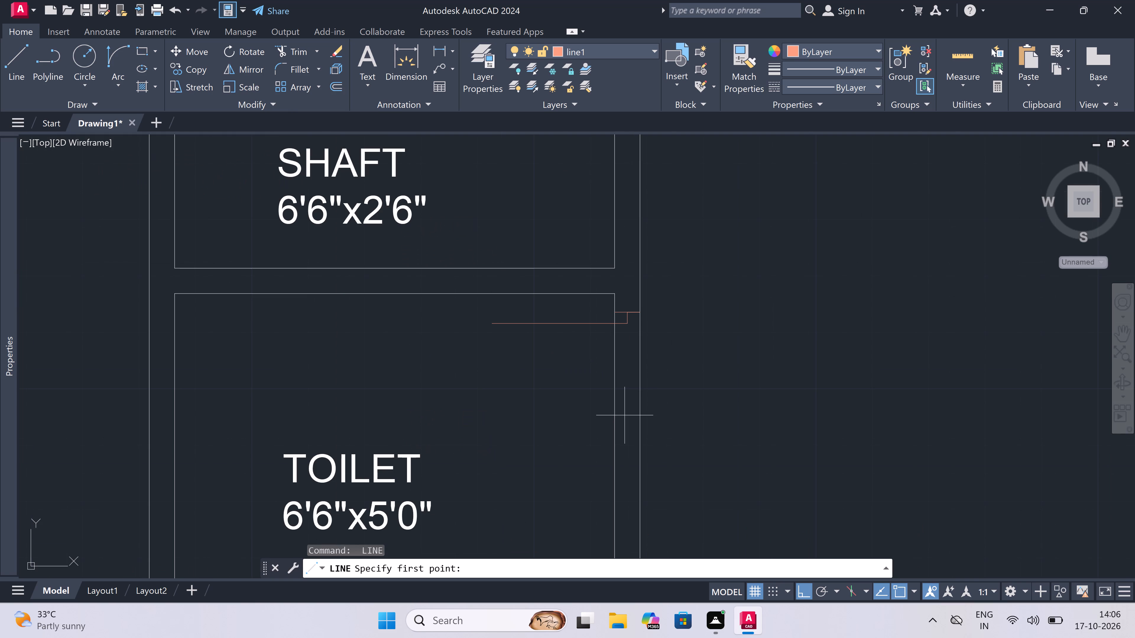
click(618, 424)
click(646, 423)
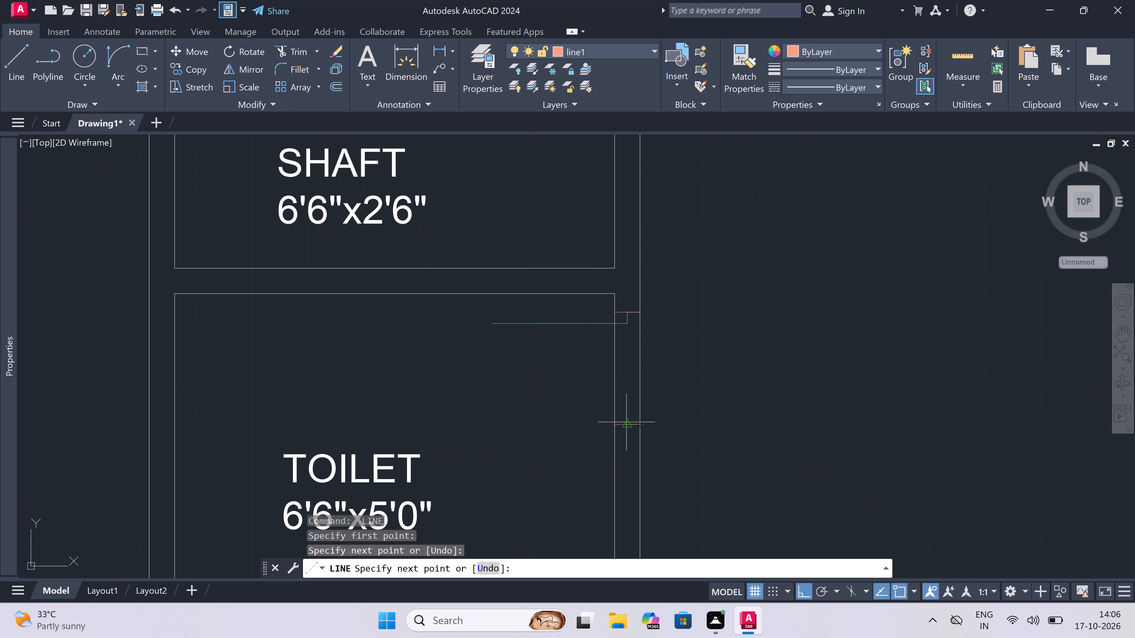
click(625, 421)
key(2)
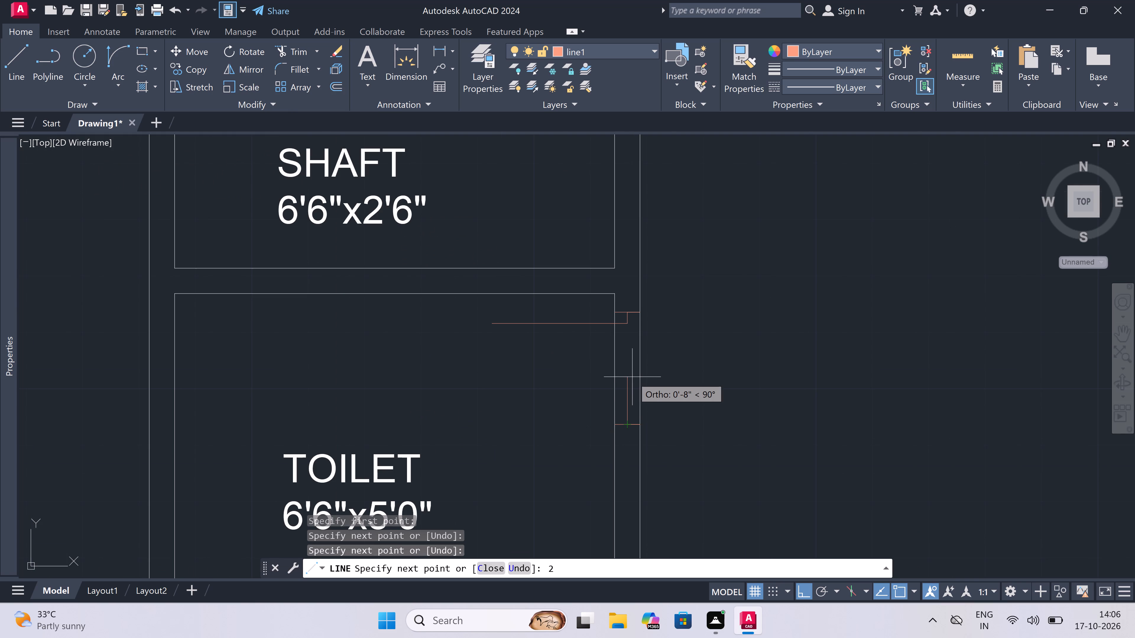
key(shift+quotedbl)
key(space)
key(Escape)
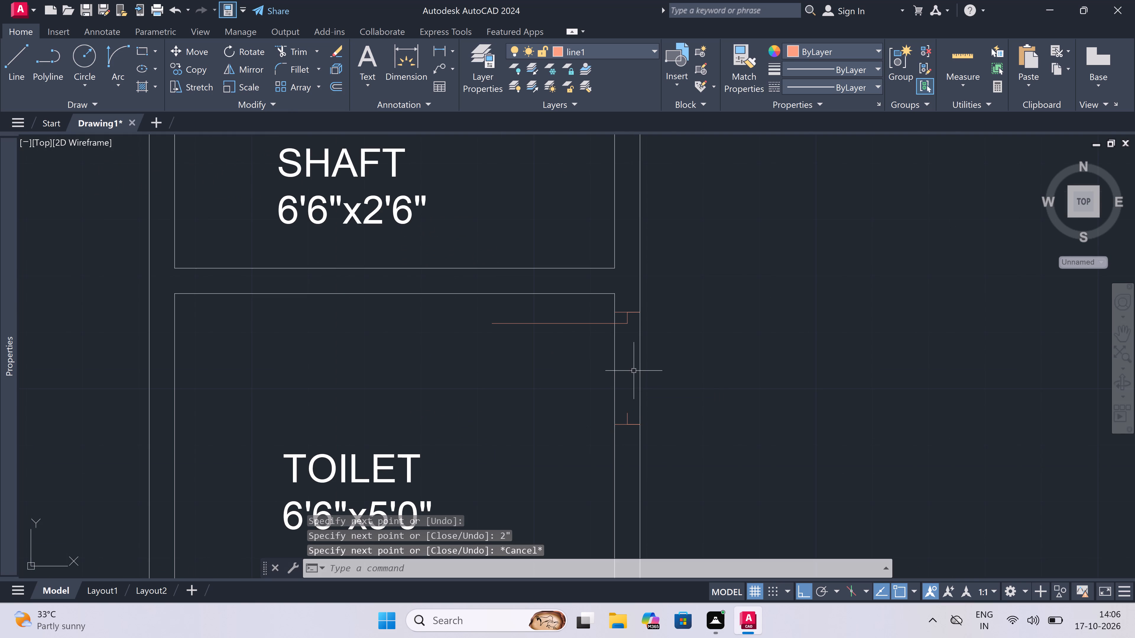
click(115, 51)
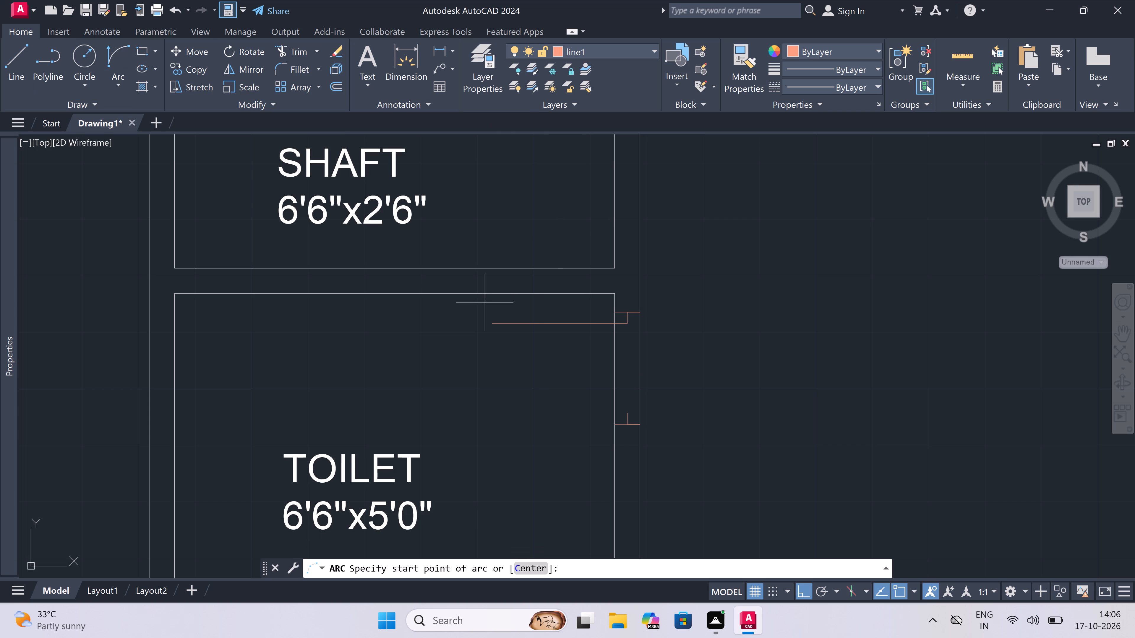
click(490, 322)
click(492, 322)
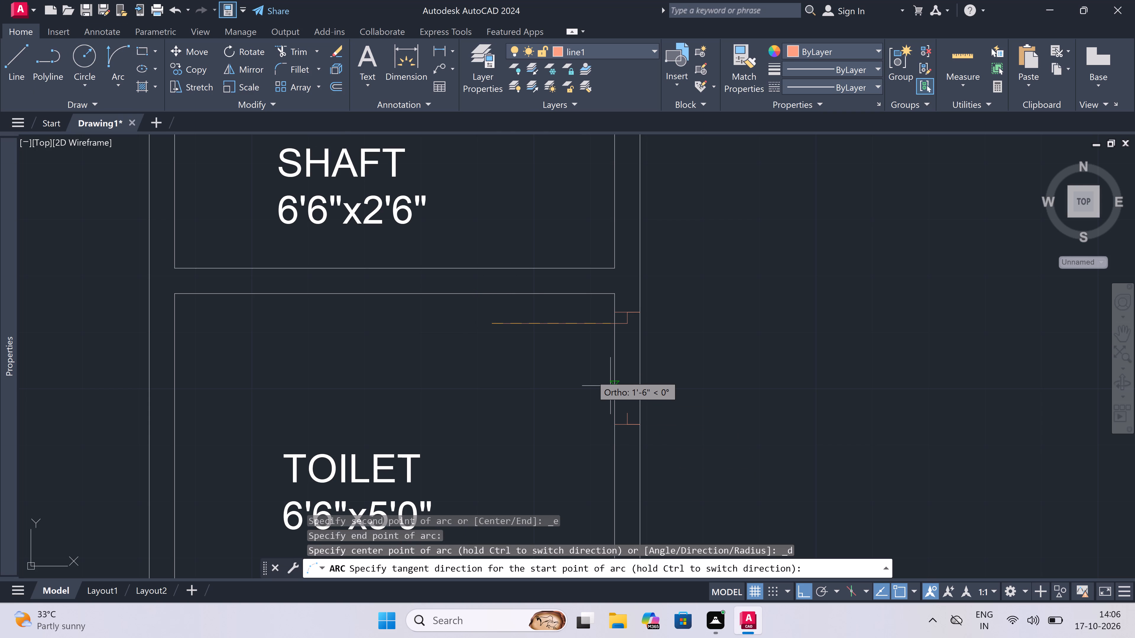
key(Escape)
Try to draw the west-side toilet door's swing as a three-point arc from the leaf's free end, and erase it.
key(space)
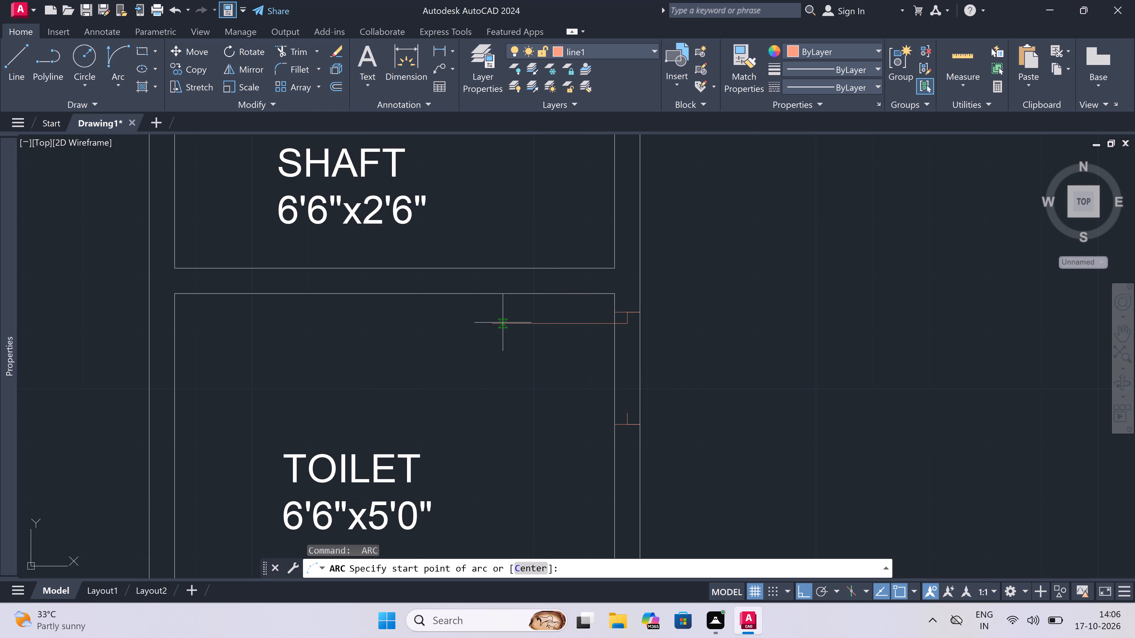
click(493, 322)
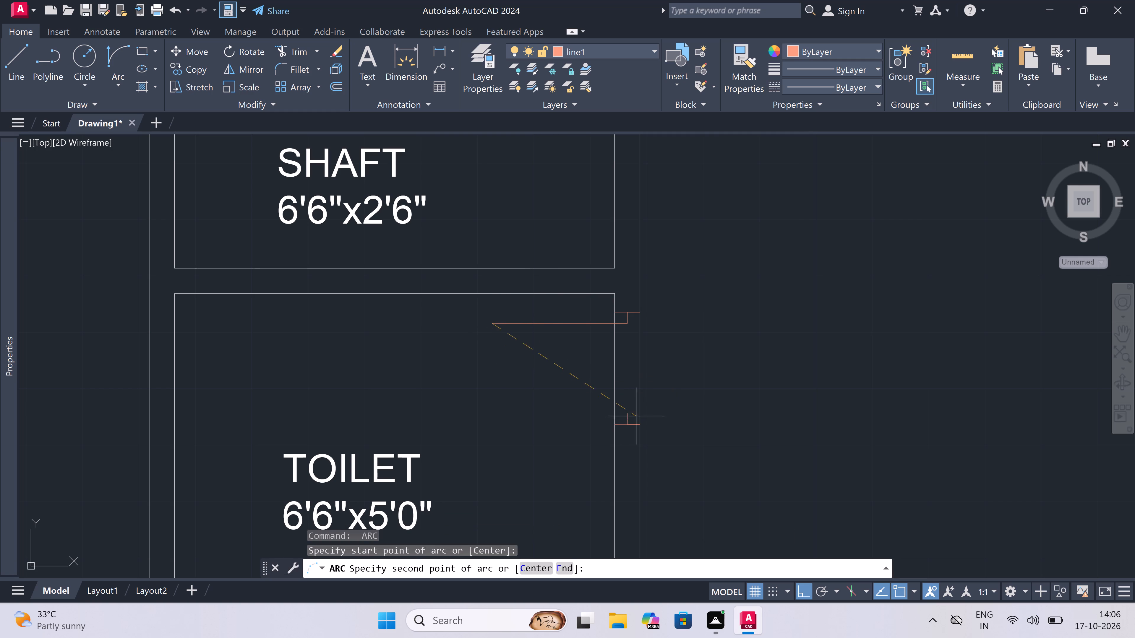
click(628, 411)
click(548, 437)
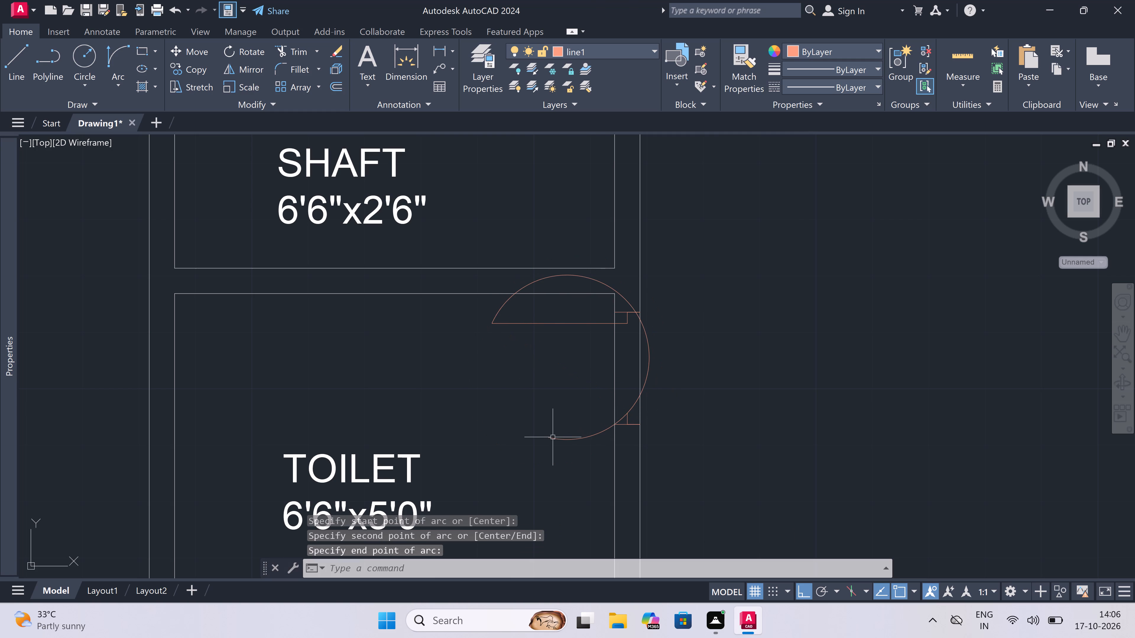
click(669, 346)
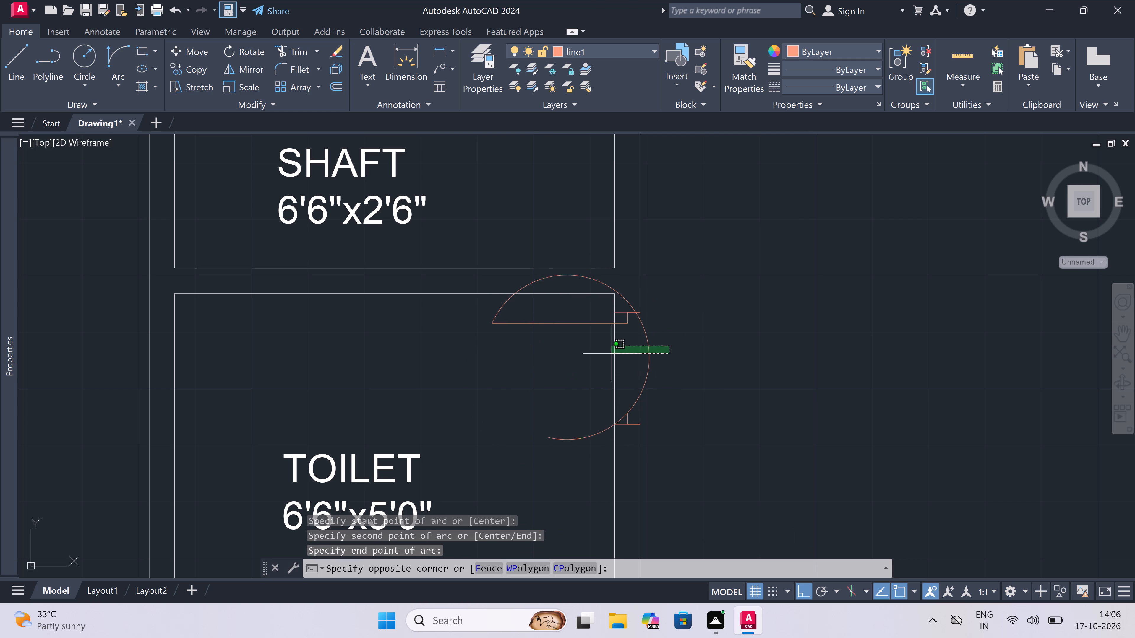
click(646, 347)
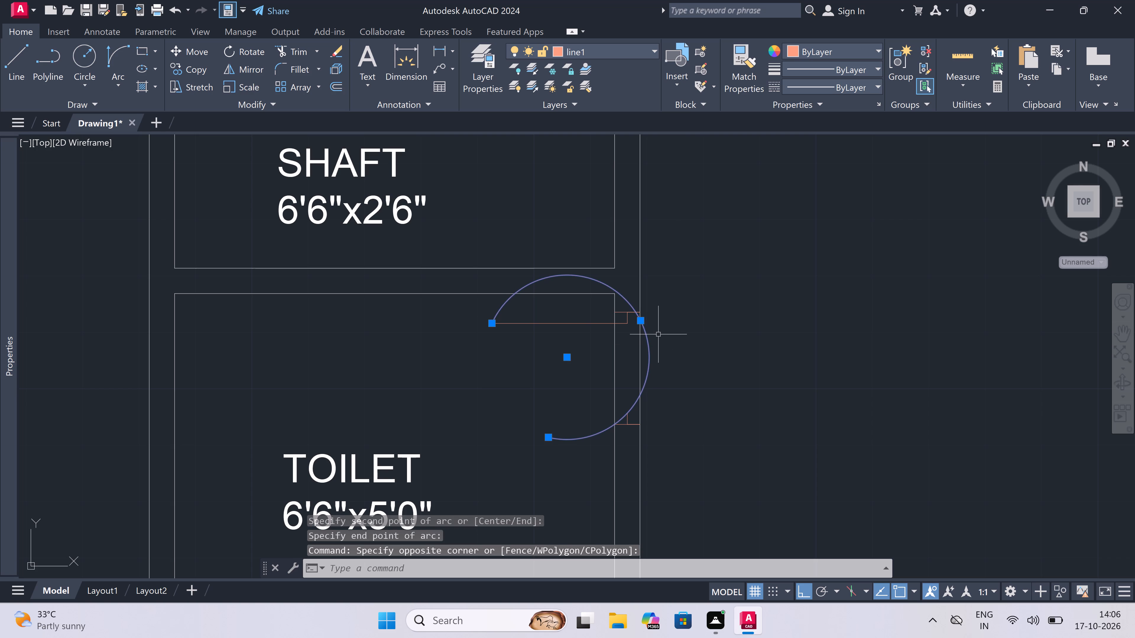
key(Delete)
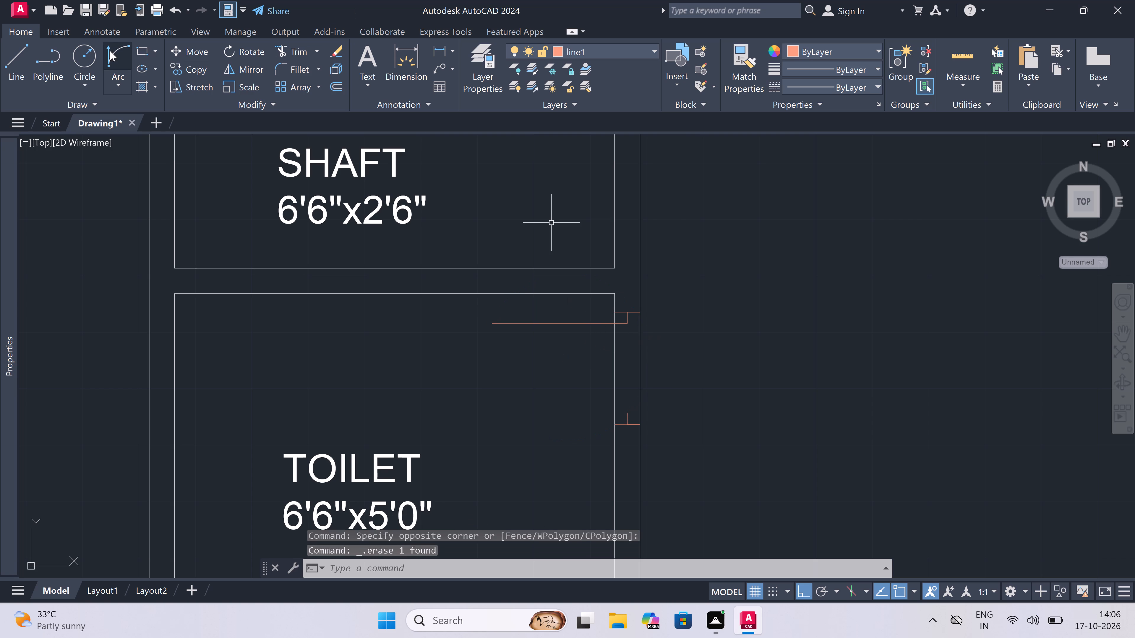
Draw the west-side toilet door's swing arc from the leaf's free end to the opposite stop using start, end and direction.
click(114, 49)
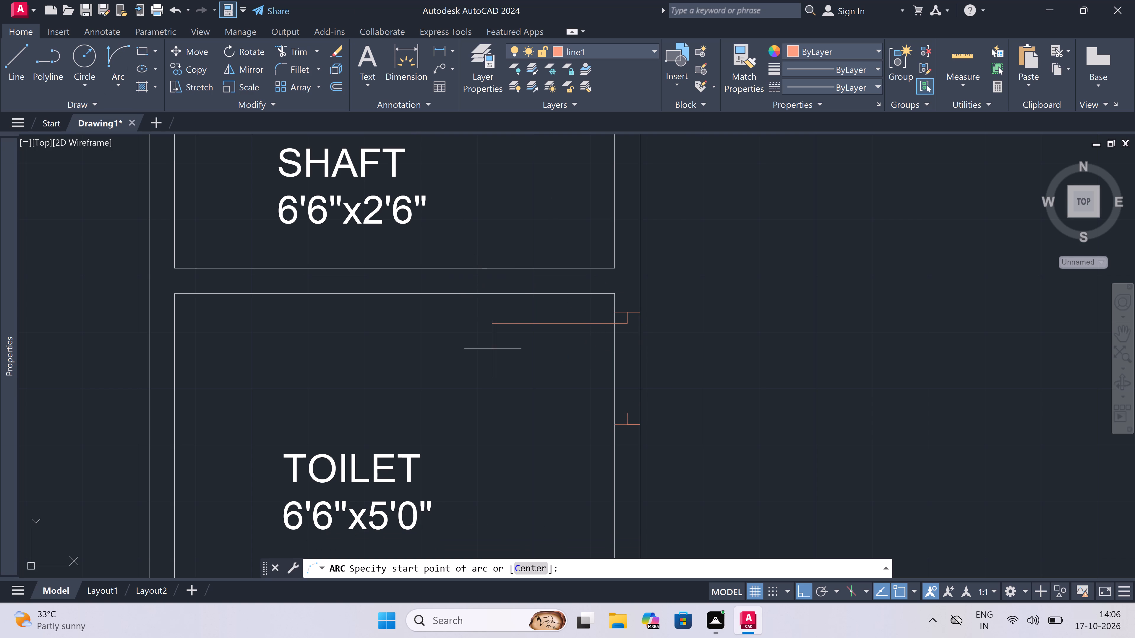
click(494, 325)
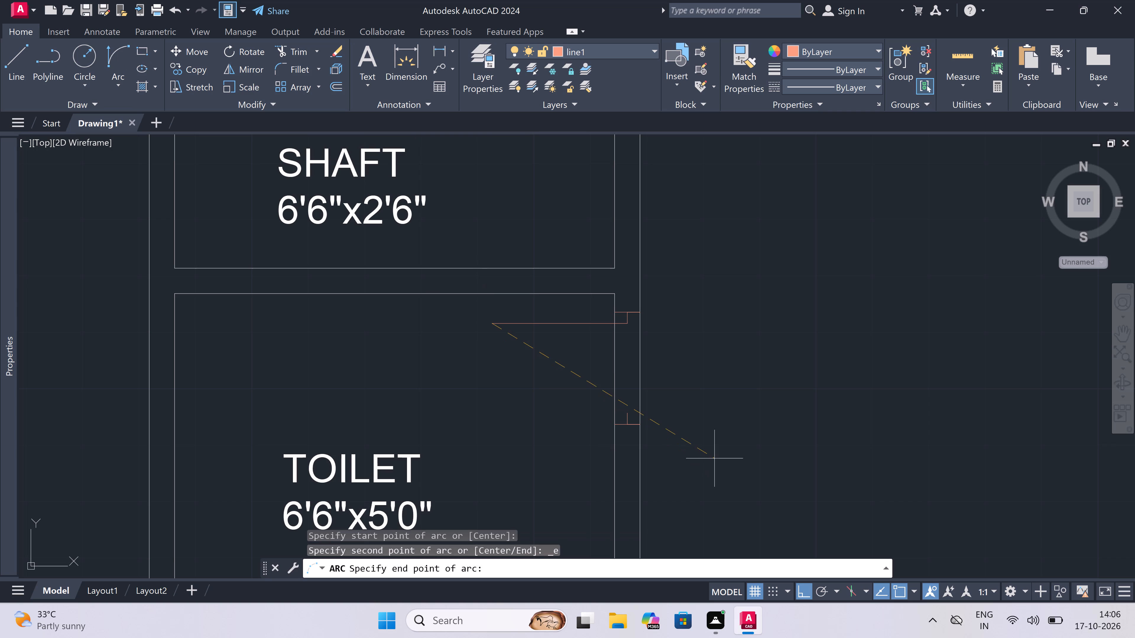
click(632, 411)
click(559, 433)
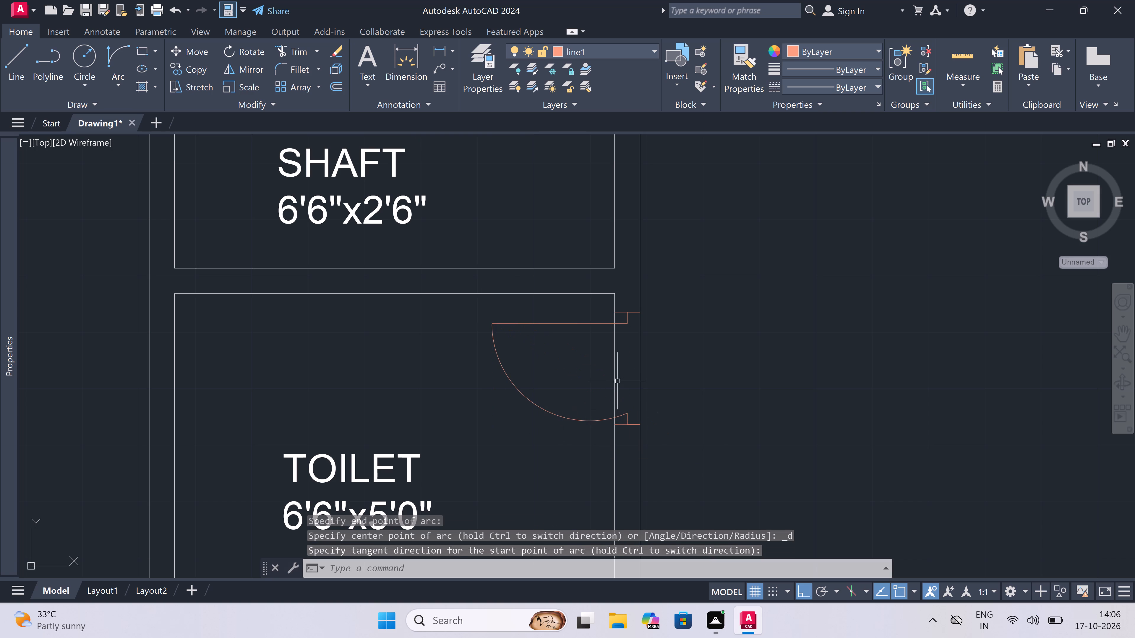
Trim the two wall lines across the west-side toilet's door opening.
key(t)
key(r)
key(space)
click(596, 361)
click(728, 378)
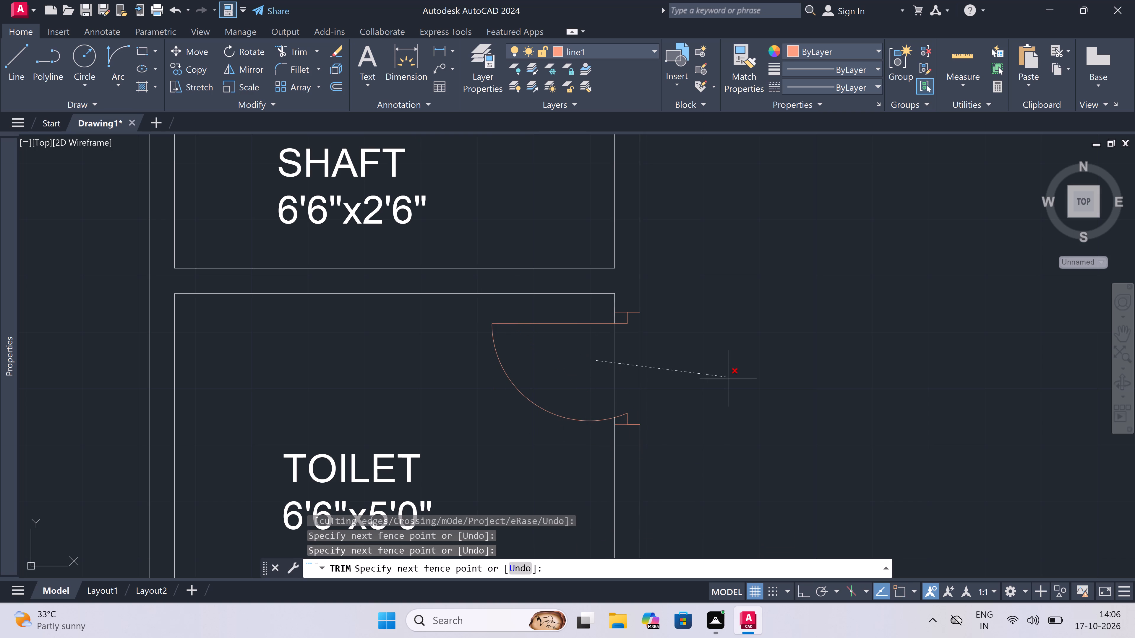
scroll(550, 353, down, 4)
key(Escape)
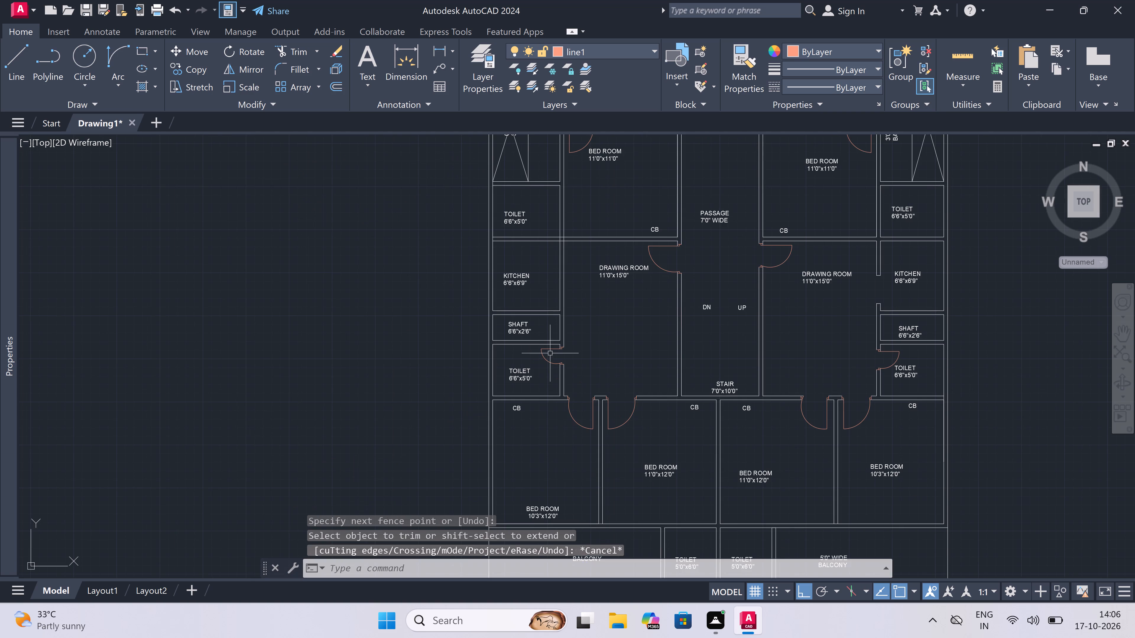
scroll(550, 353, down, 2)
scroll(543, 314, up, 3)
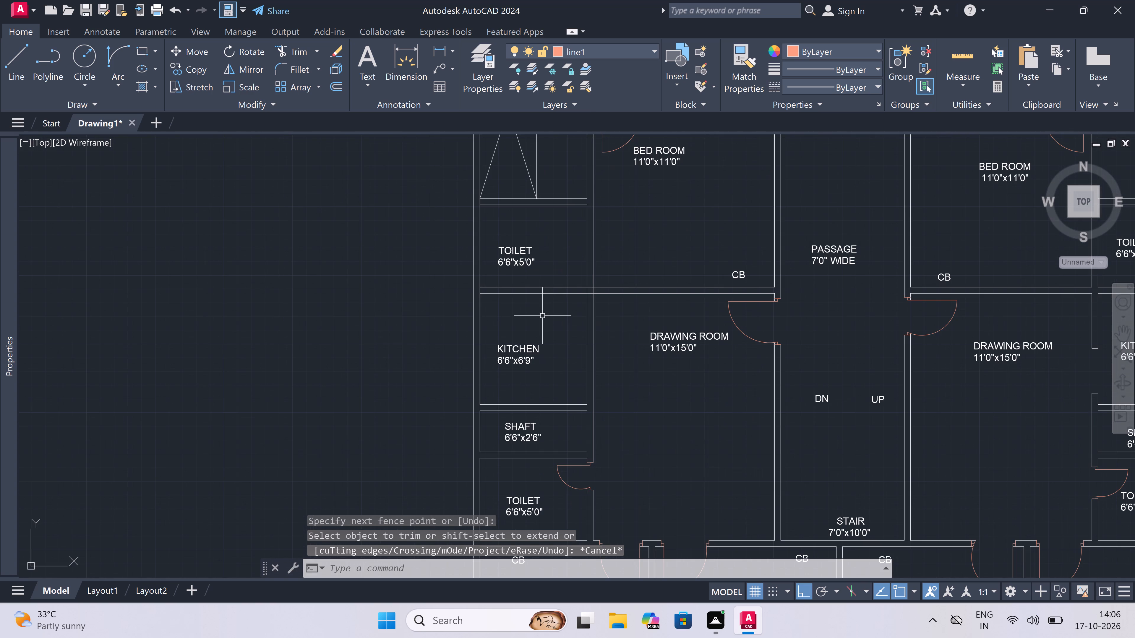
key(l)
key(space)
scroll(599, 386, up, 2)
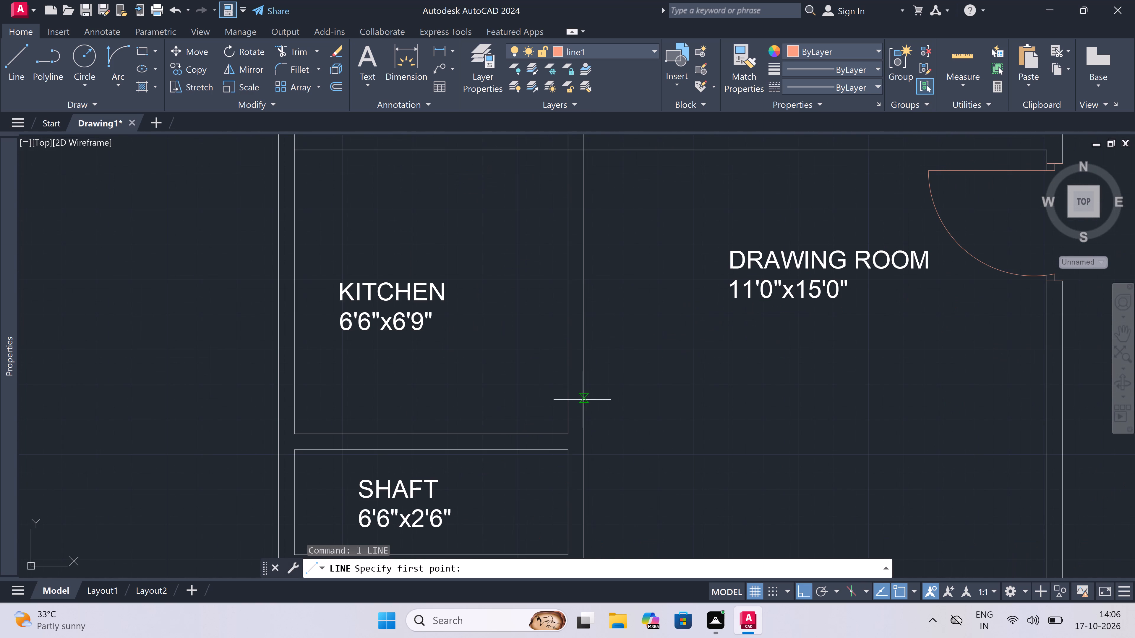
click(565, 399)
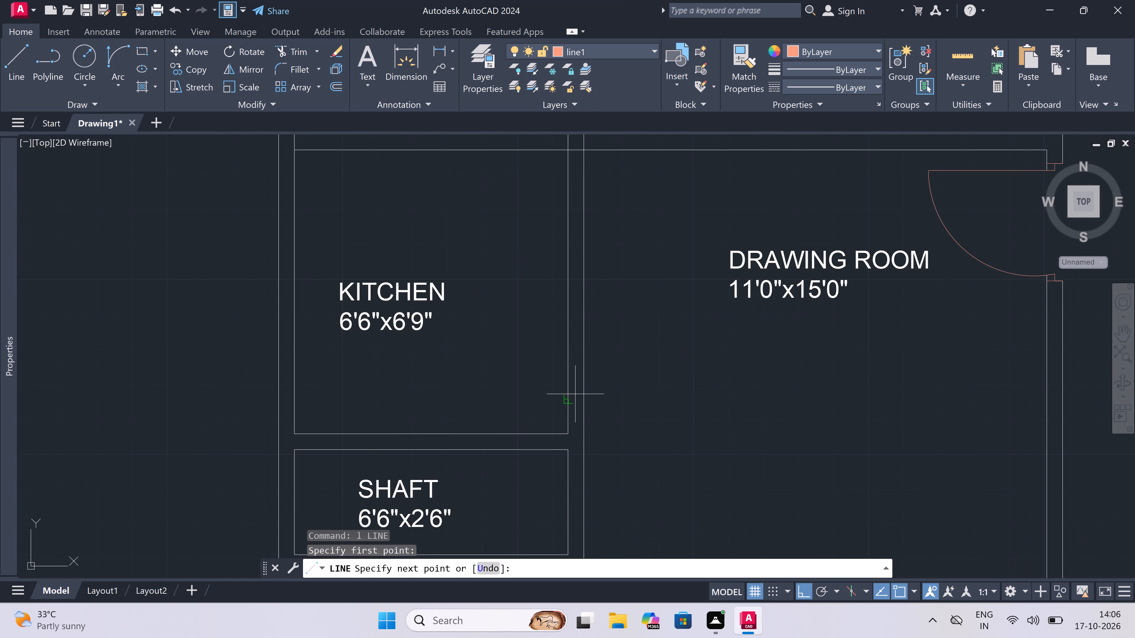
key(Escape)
Make layer 0 current and draw two lines across the west-side kitchen's east wall, marking the ends of its opening.
click(608, 50)
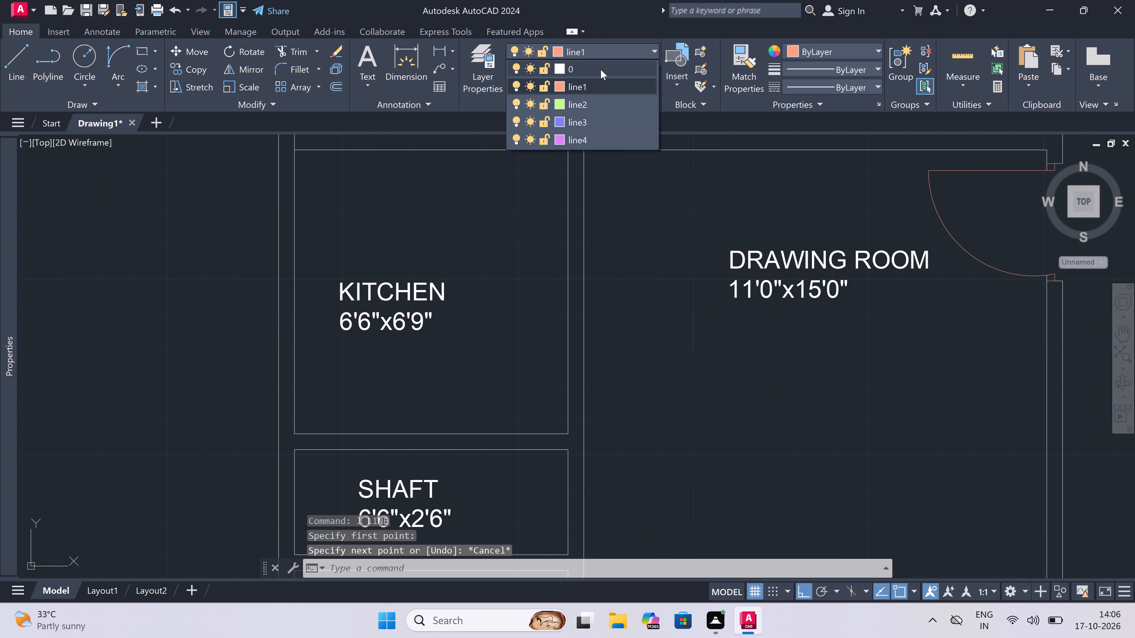
click(600, 66)
key(space)
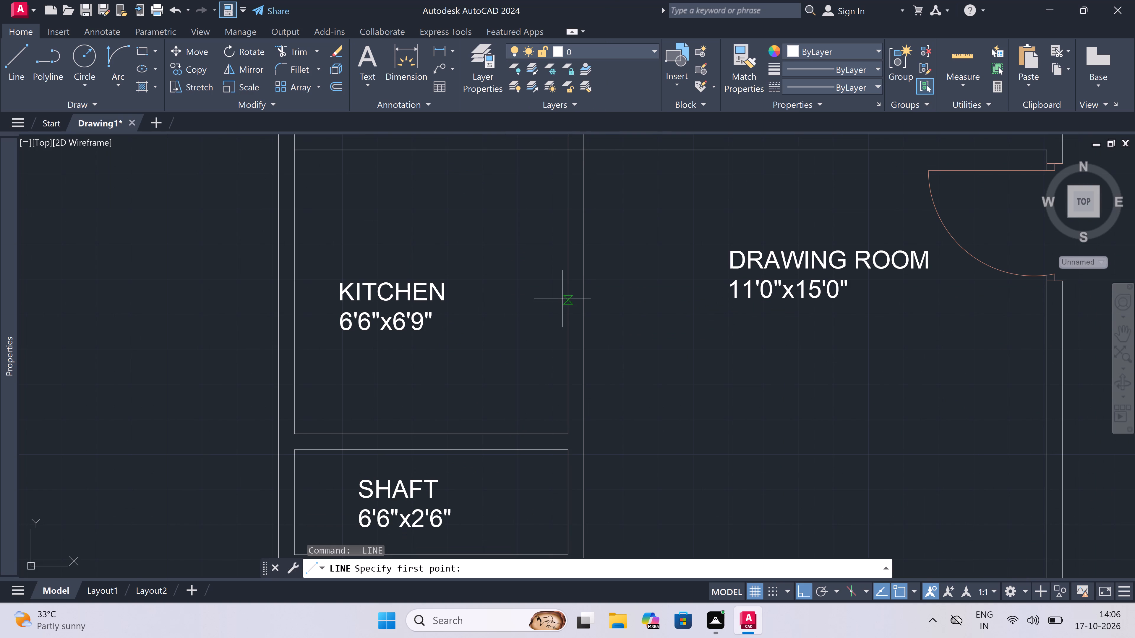
click(567, 295)
click(587, 291)
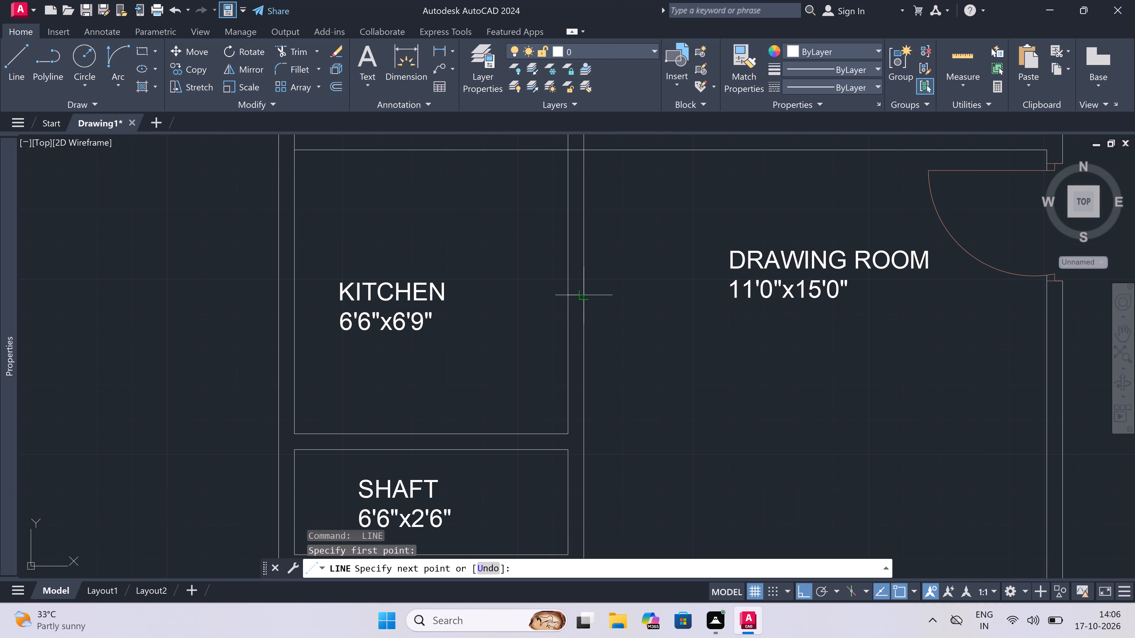
key(Escape)
key(space)
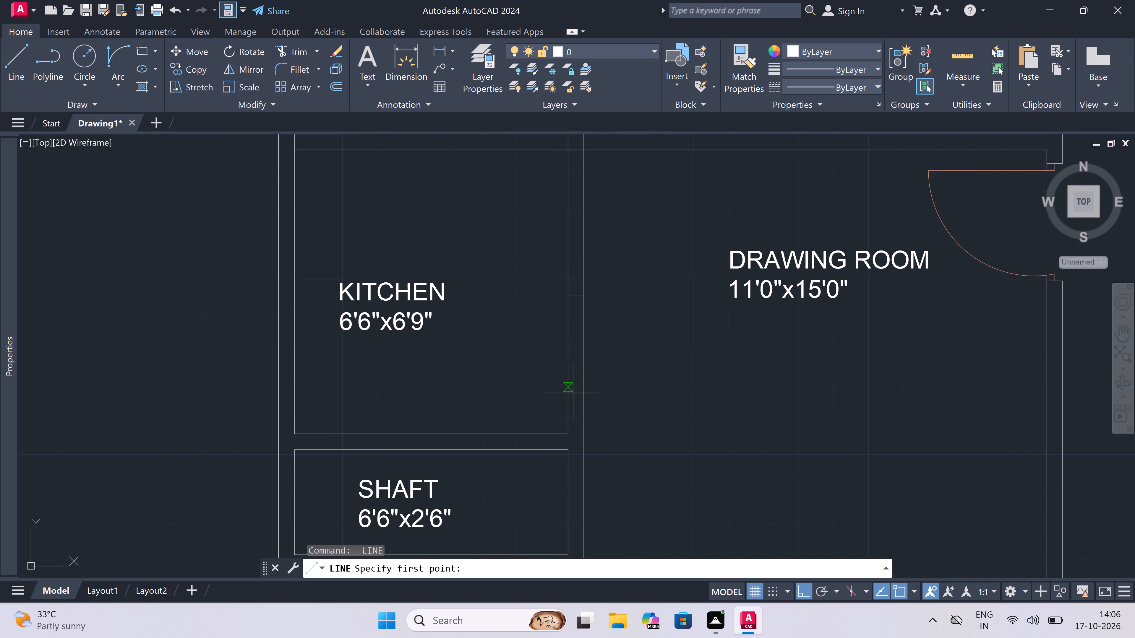
click(568, 404)
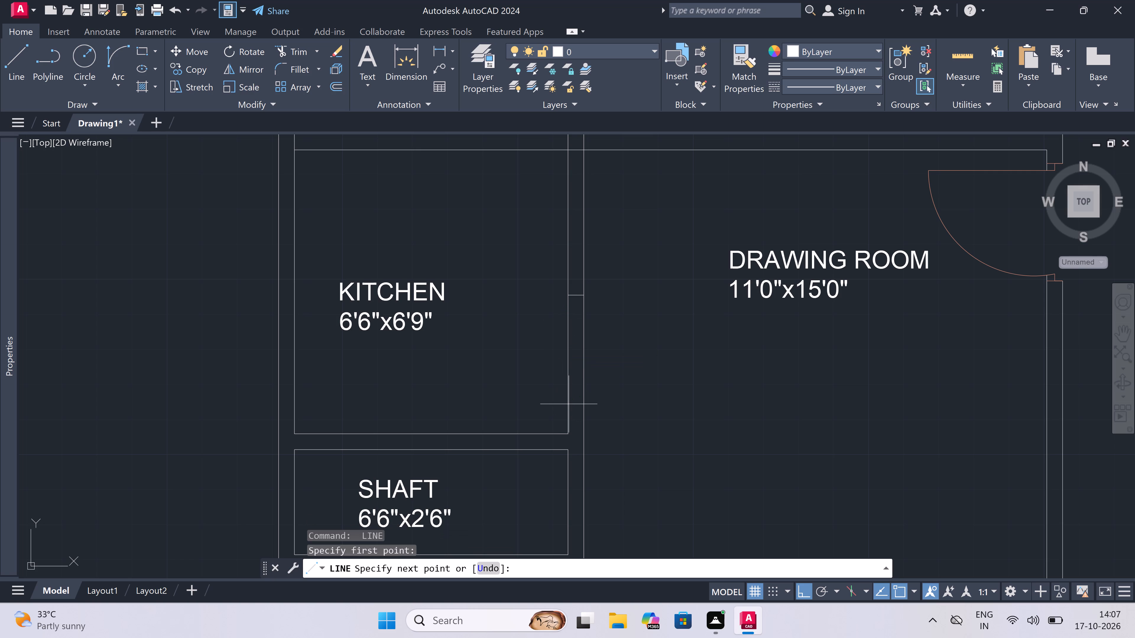
click(587, 403)
key(Escape)
Trim the two wall lines between the end marks of the west-side kitchen's east opening.
key(t)
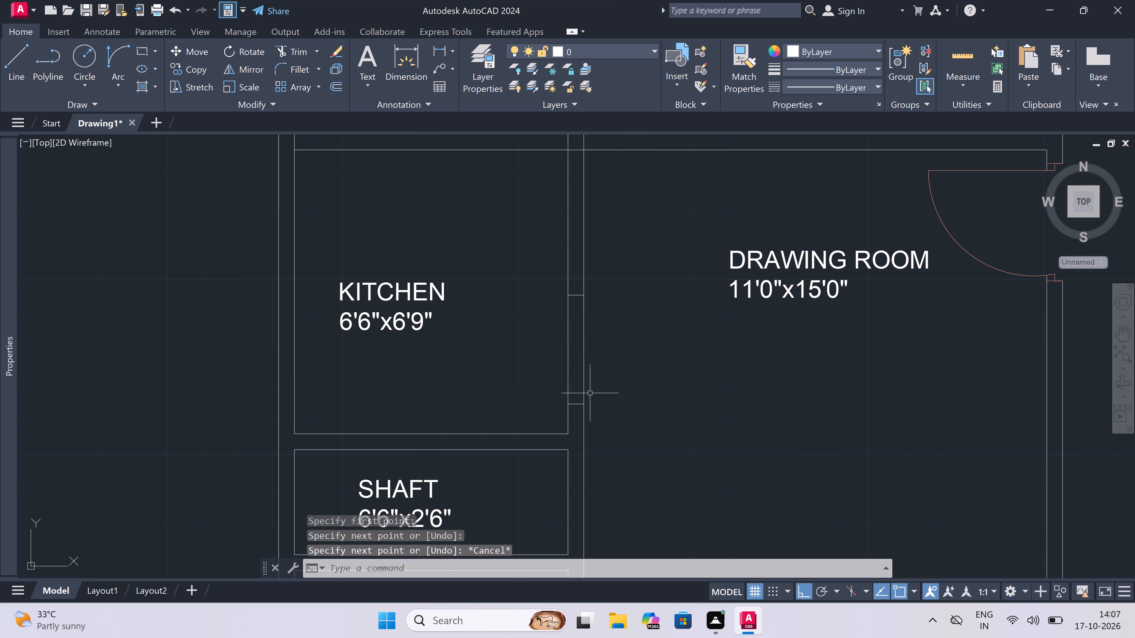
key(r)
key(space)
click(610, 353)
click(555, 344)
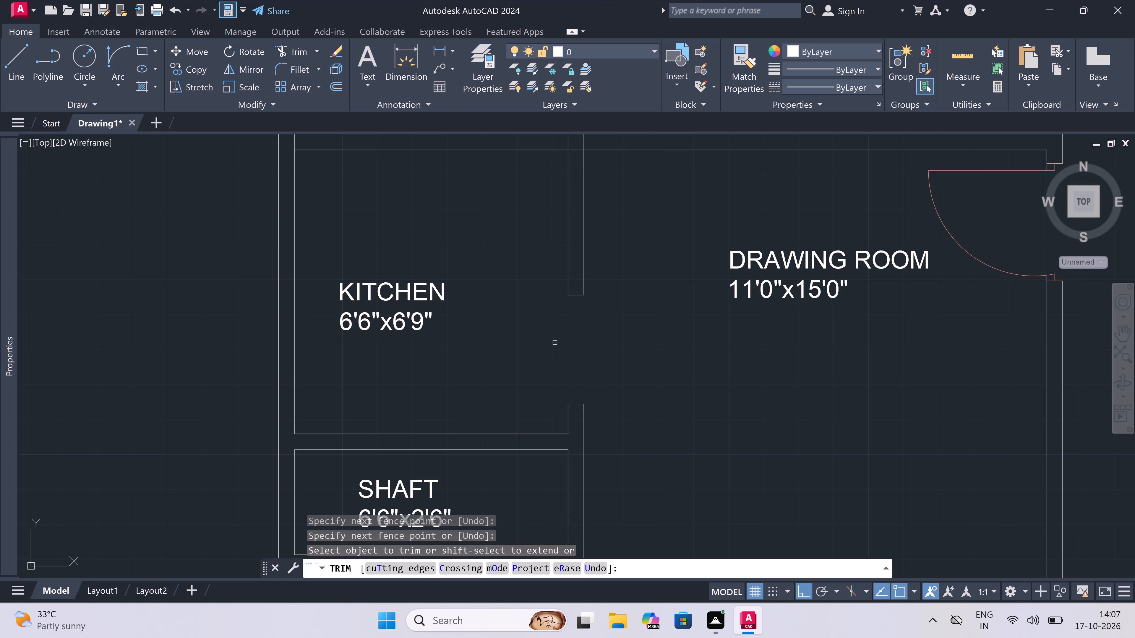
key(Escape)
Trim the overlapping lines at both ends of the wall between the west-side kitchen and the toilet north of it.
scroll(554, 351, down, 4)
key(space)
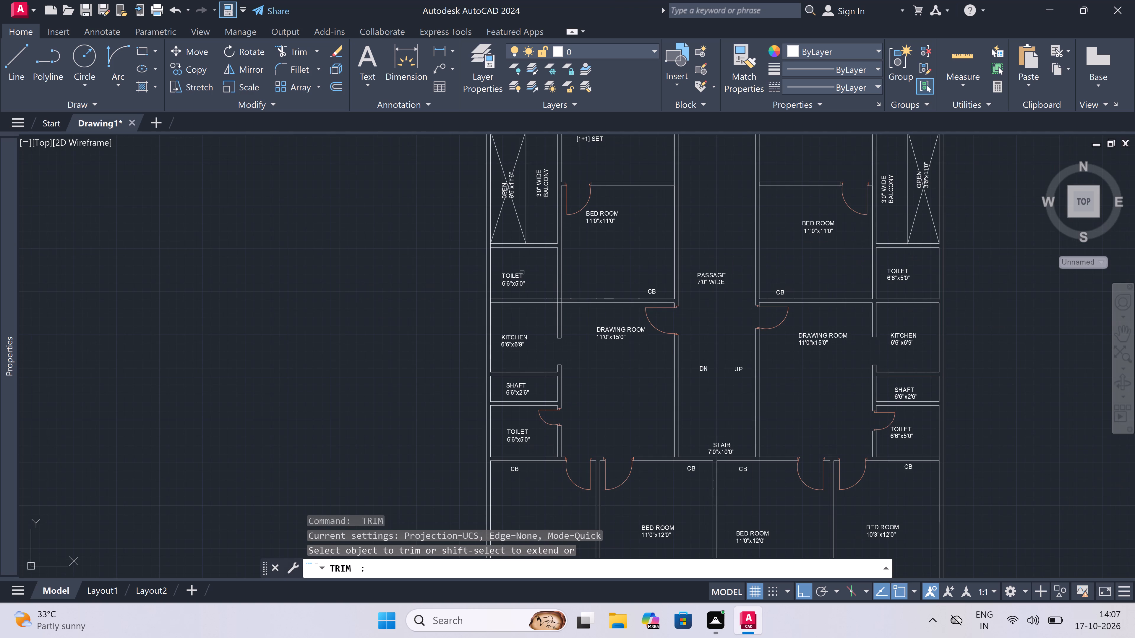
scroll(541, 293, up, 3)
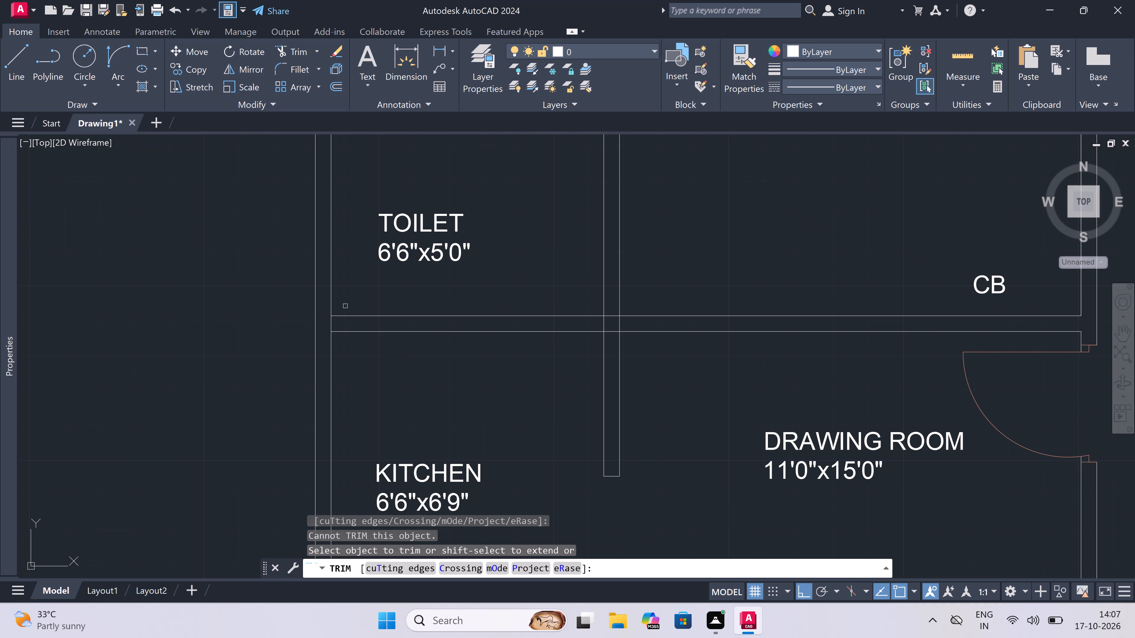
scroll(327, 310, up, 1)
click(334, 337)
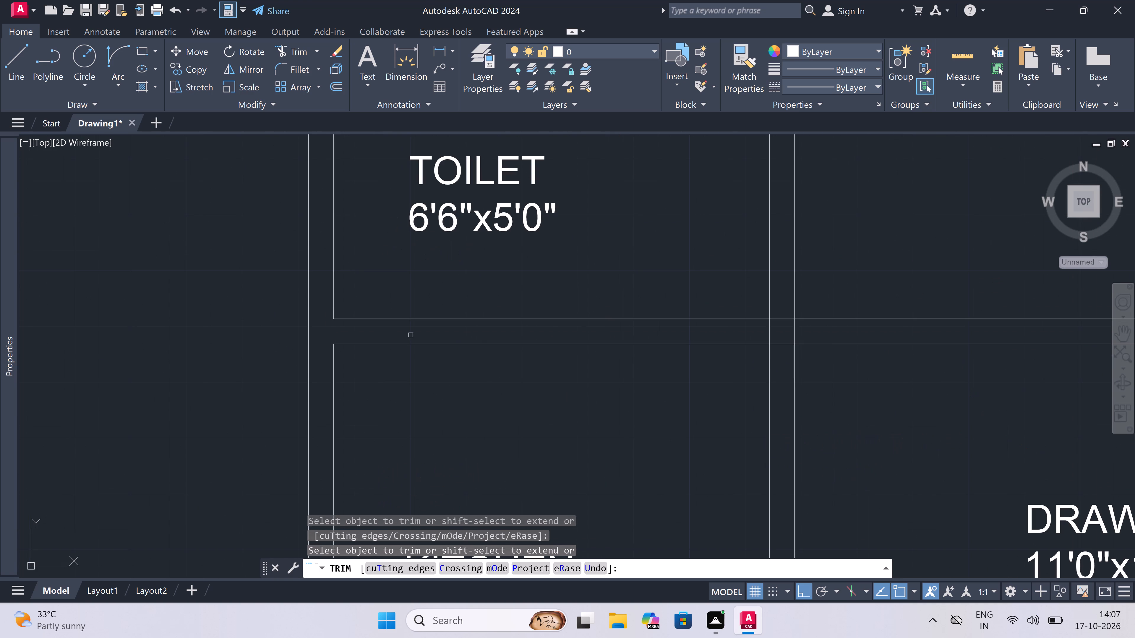
scroll(808, 349, up, 1)
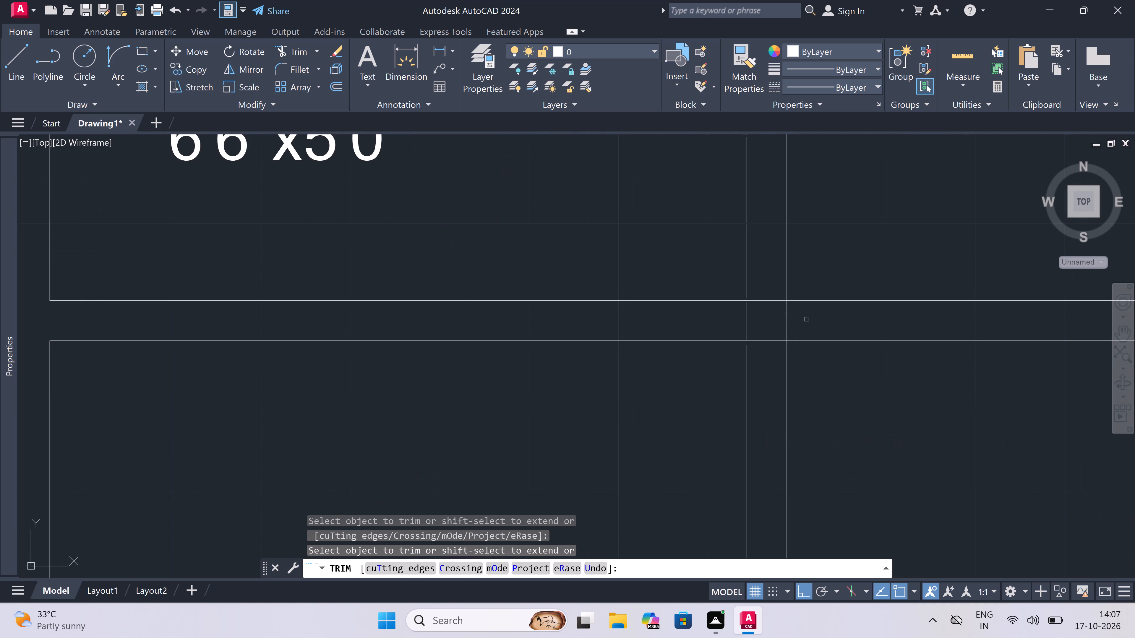
click(807, 319)
click(696, 320)
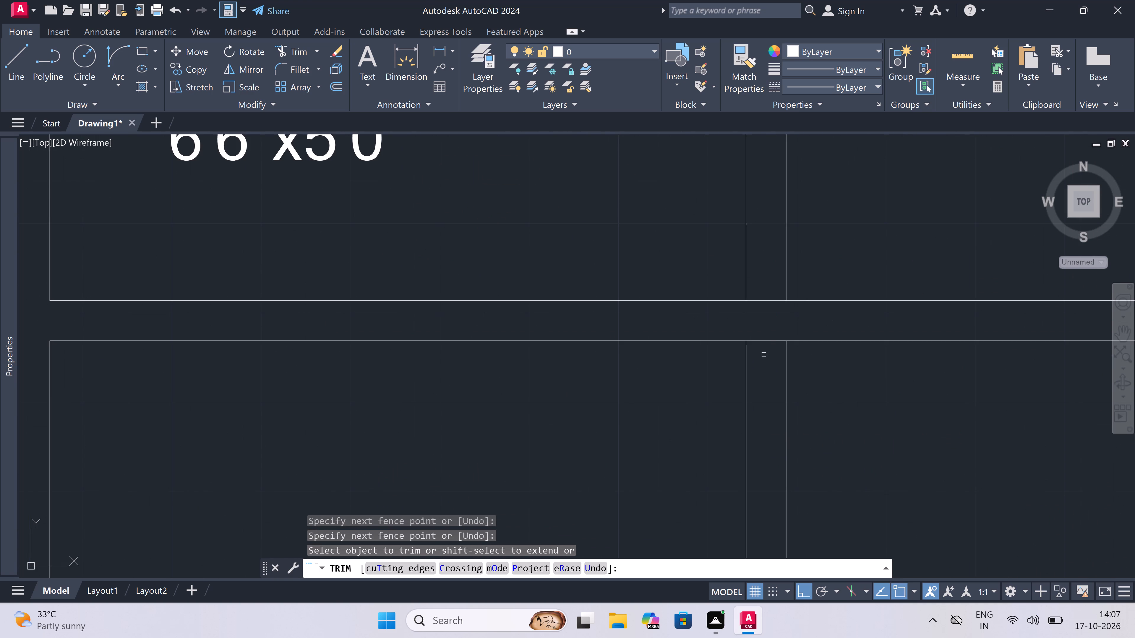
click(768, 368)
click(769, 265)
scroll(562, 370, down, 4)
scroll(563, 328, down, 2)
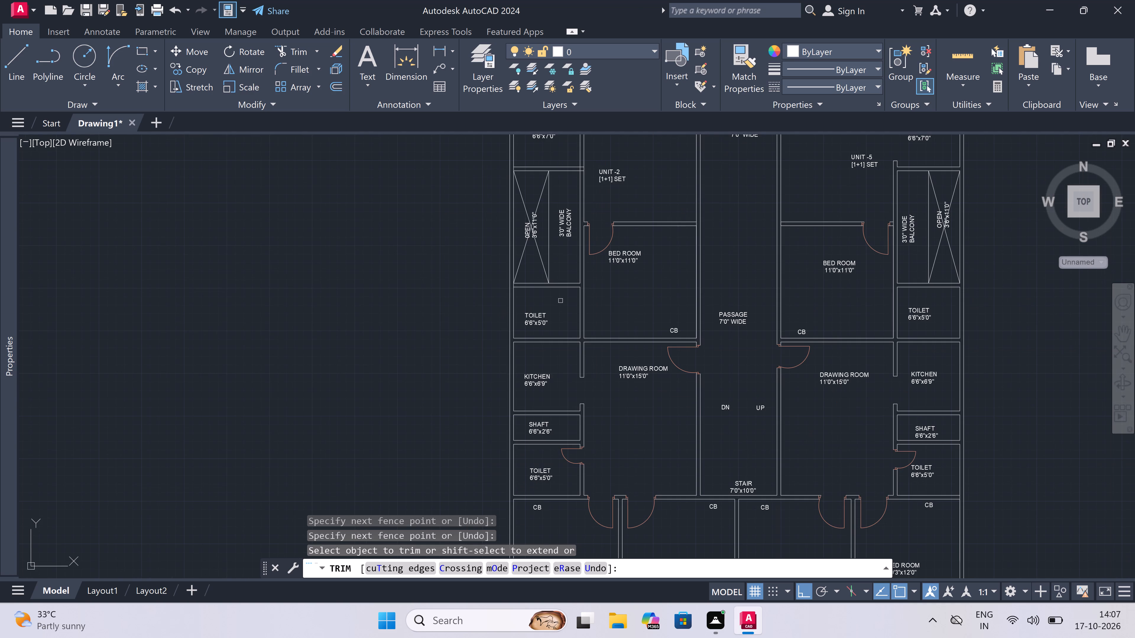
key(Escape)
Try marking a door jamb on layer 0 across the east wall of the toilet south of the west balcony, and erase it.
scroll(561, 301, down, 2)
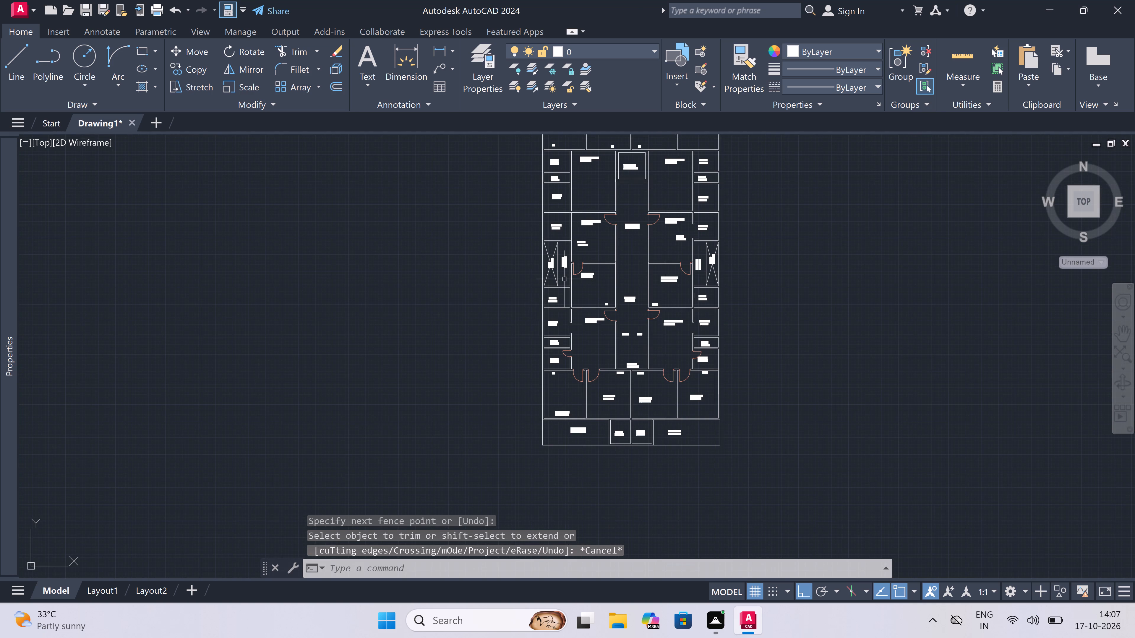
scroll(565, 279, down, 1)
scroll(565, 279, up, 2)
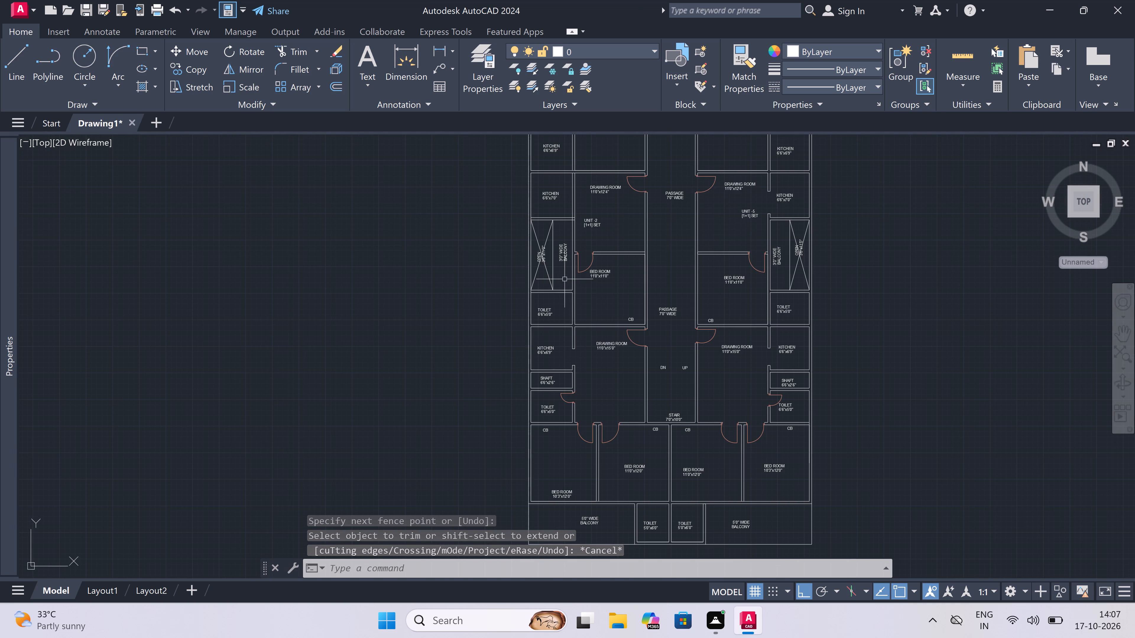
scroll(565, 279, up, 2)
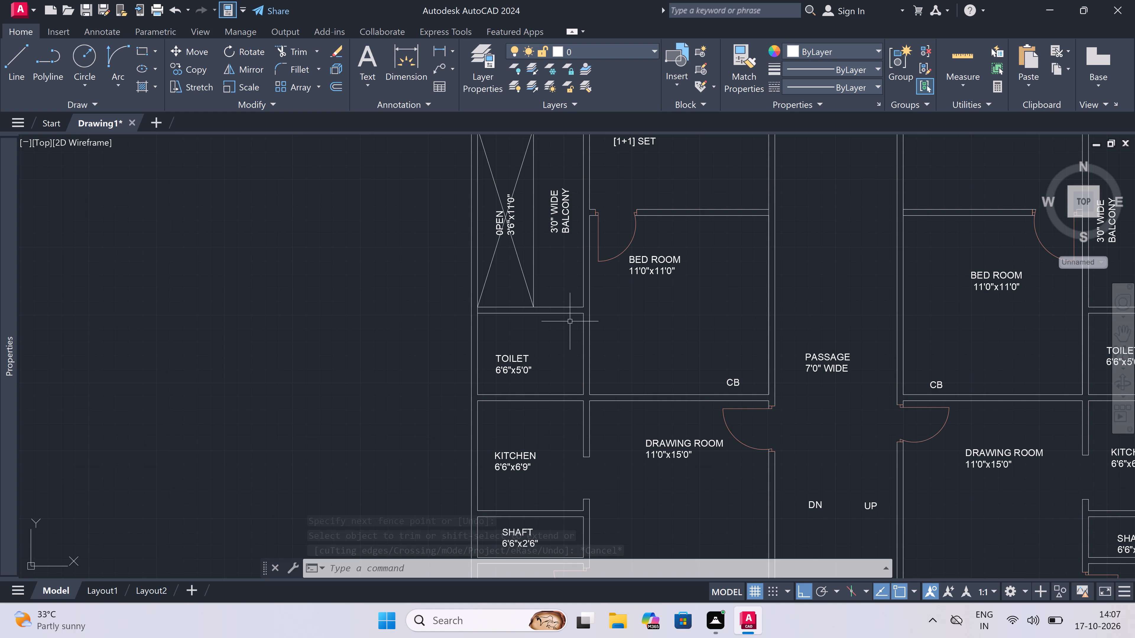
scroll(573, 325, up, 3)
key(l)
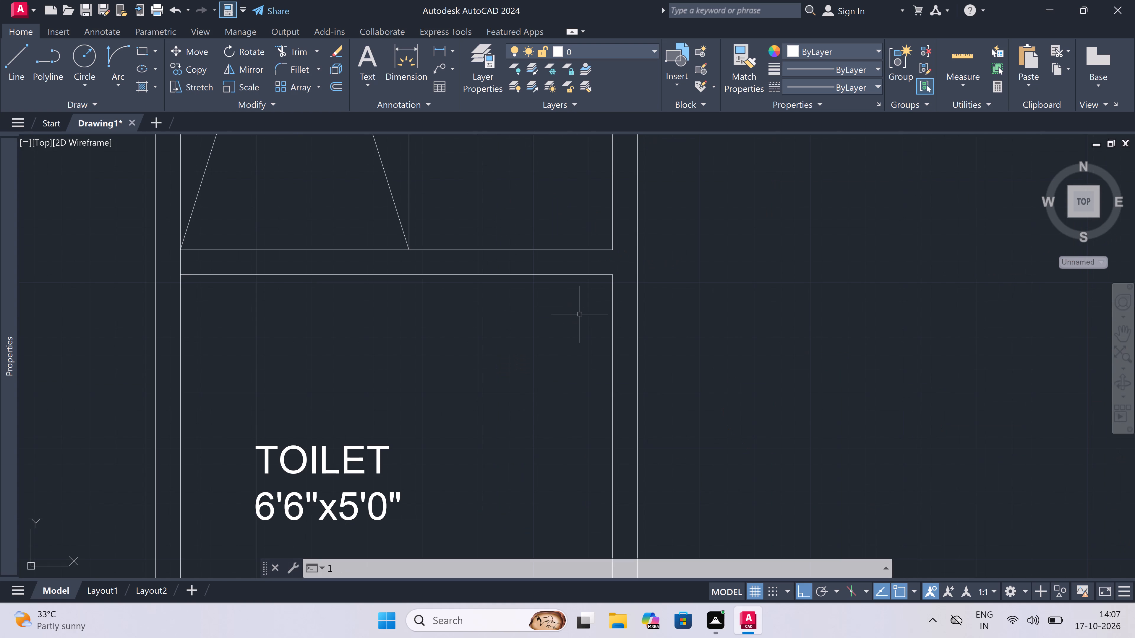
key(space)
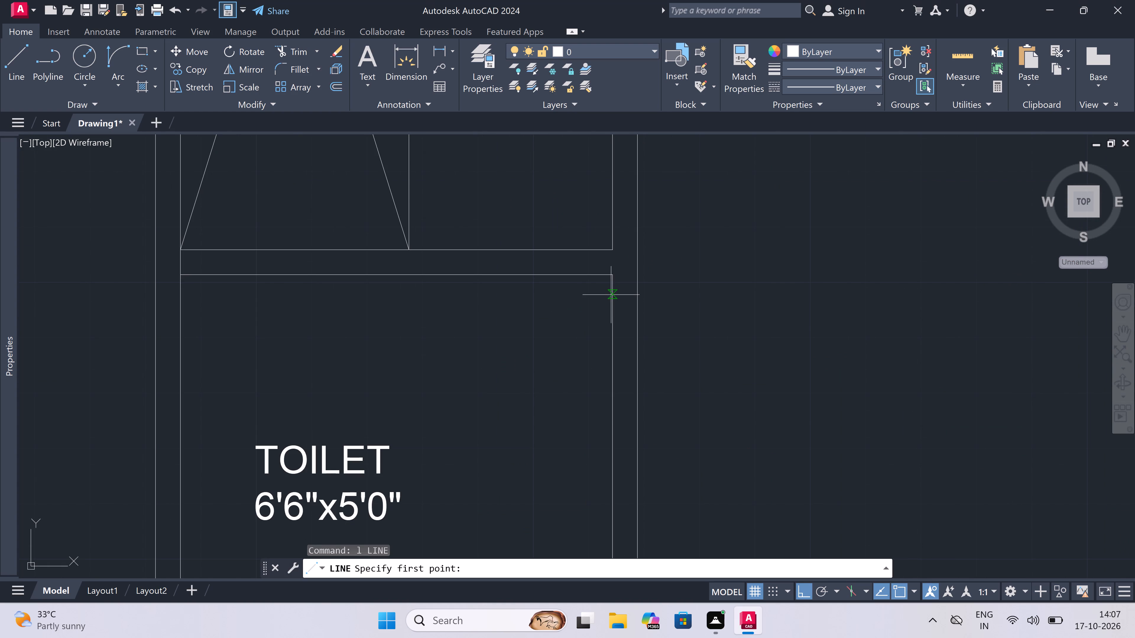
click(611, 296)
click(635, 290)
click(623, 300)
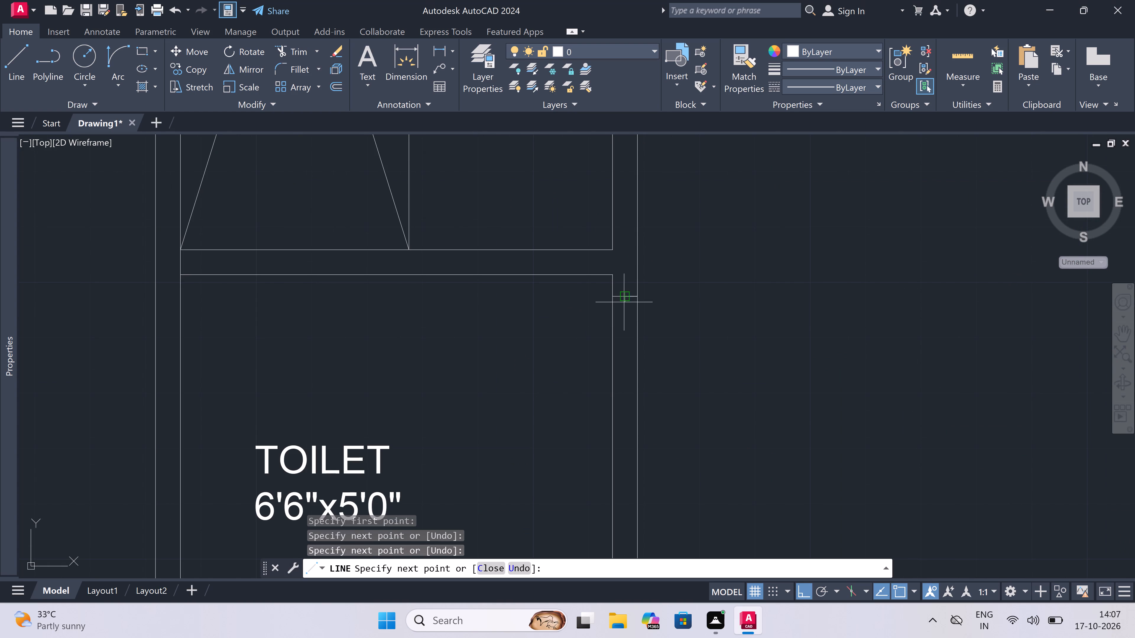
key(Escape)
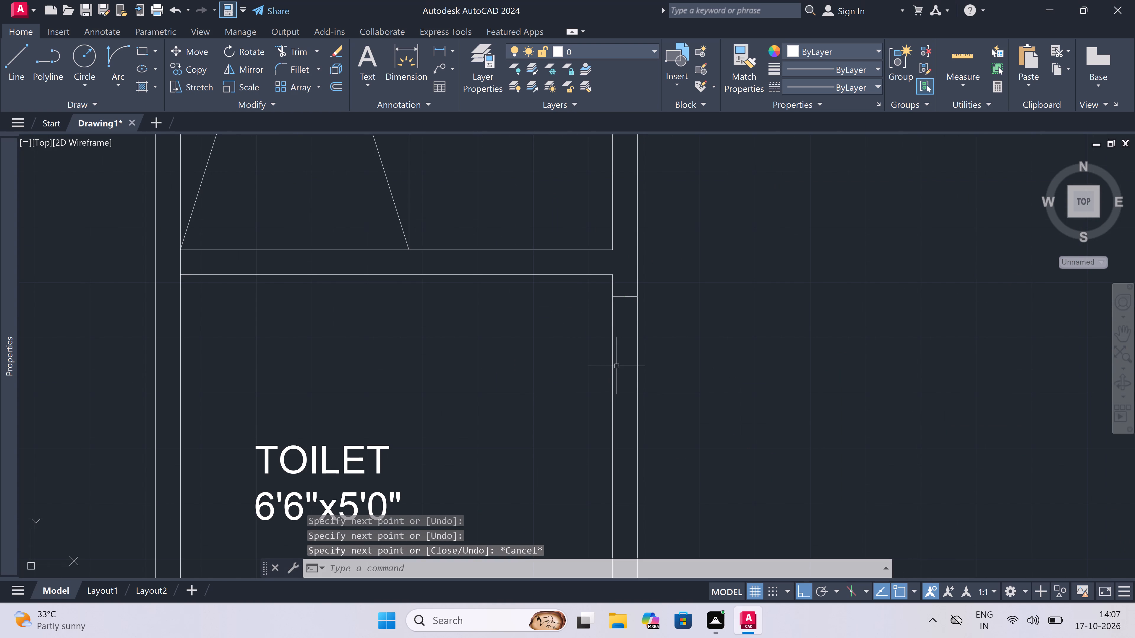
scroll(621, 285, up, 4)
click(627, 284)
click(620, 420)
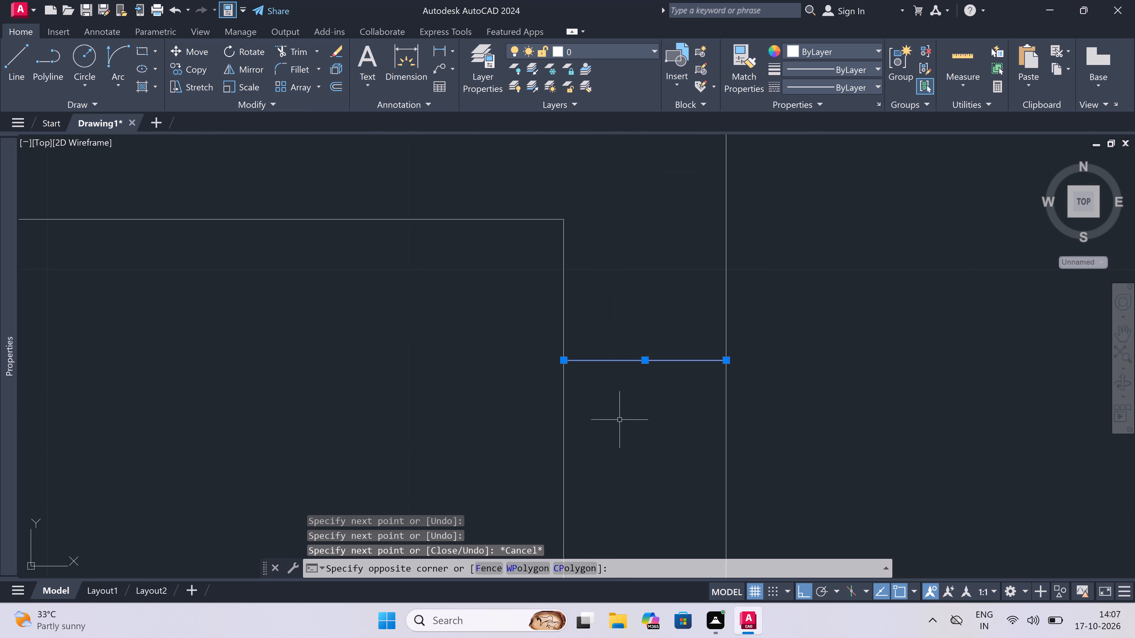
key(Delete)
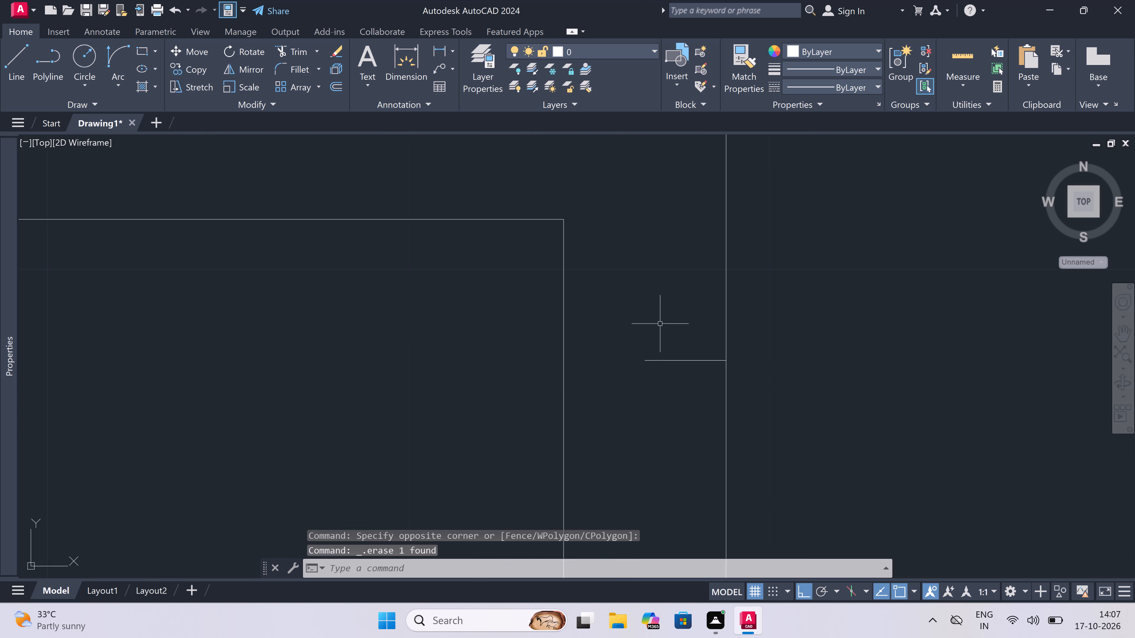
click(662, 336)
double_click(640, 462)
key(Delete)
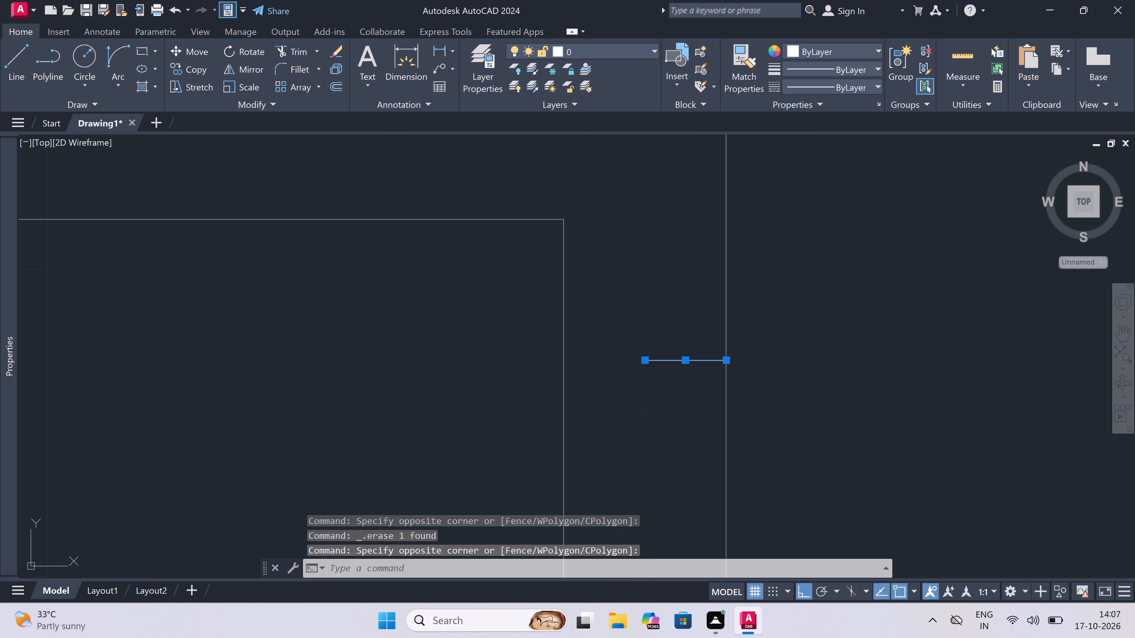
On layer line1, draw that toilet door's north jamb across the east wall, with a 2" stop southward and a 2' leaf westward.
scroll(662, 358, down, 12)
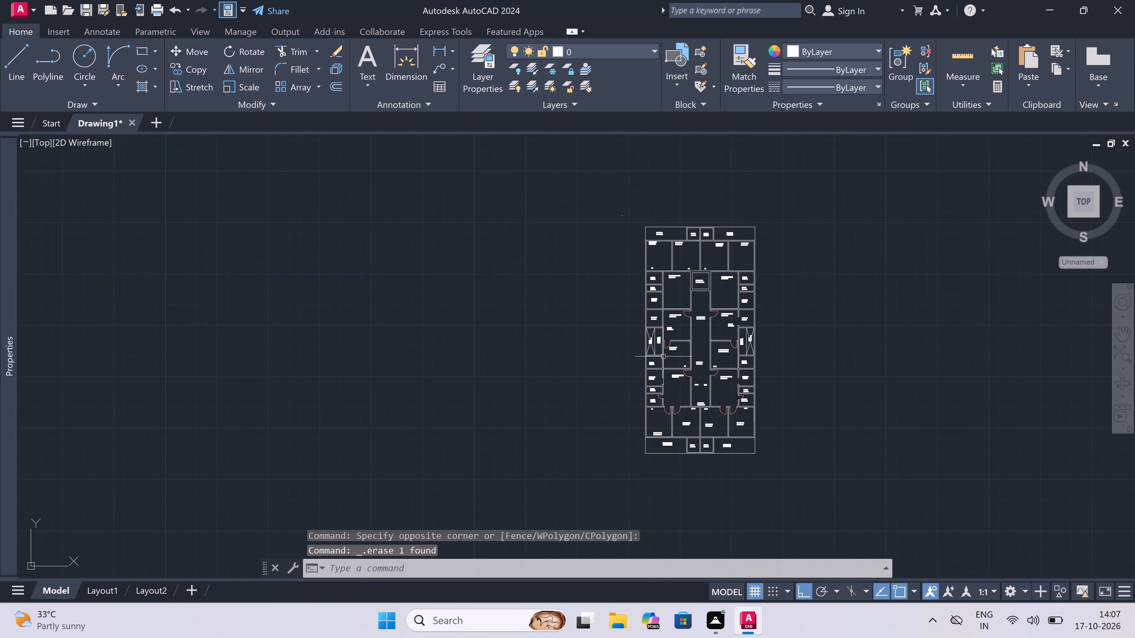
scroll(663, 357, up, 3)
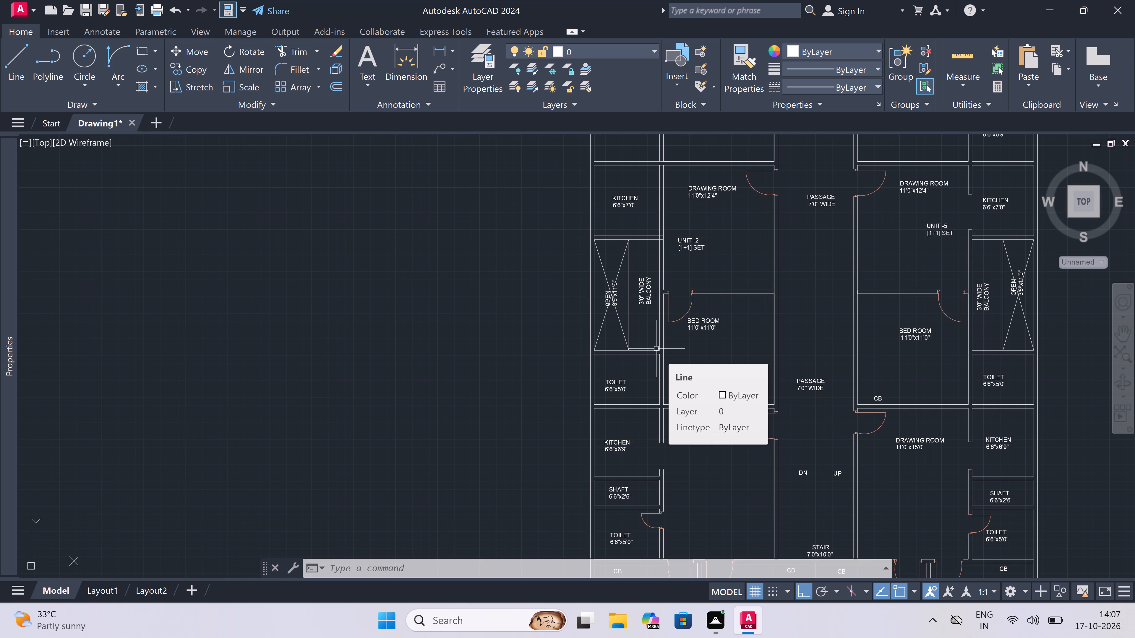
scroll(656, 349, up, 1)
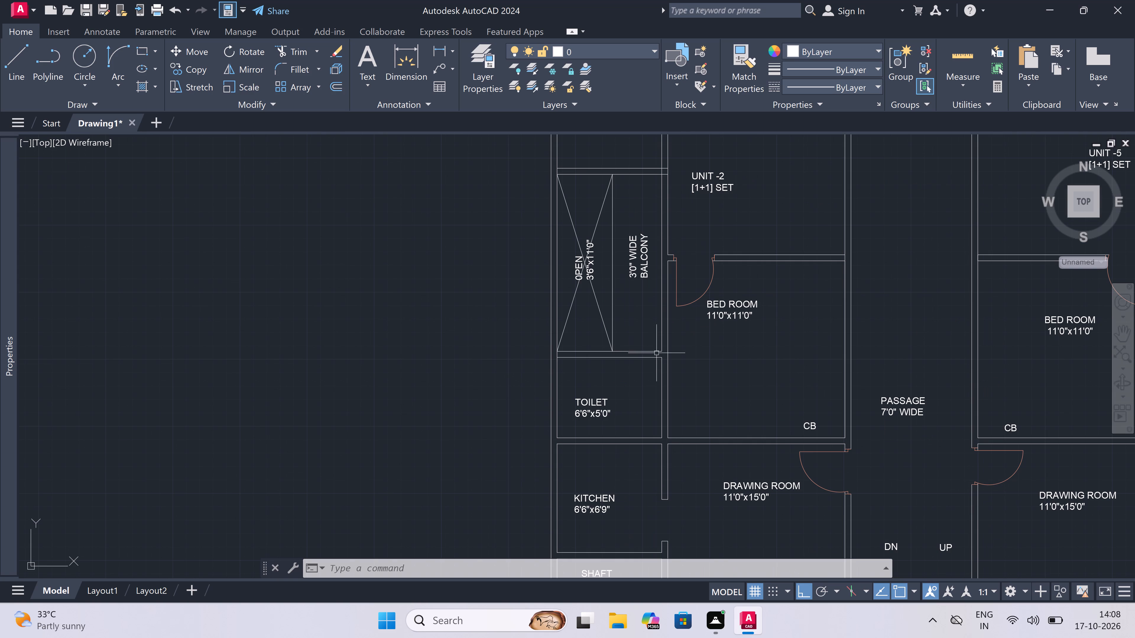
key(l)
key(space)
click(628, 45)
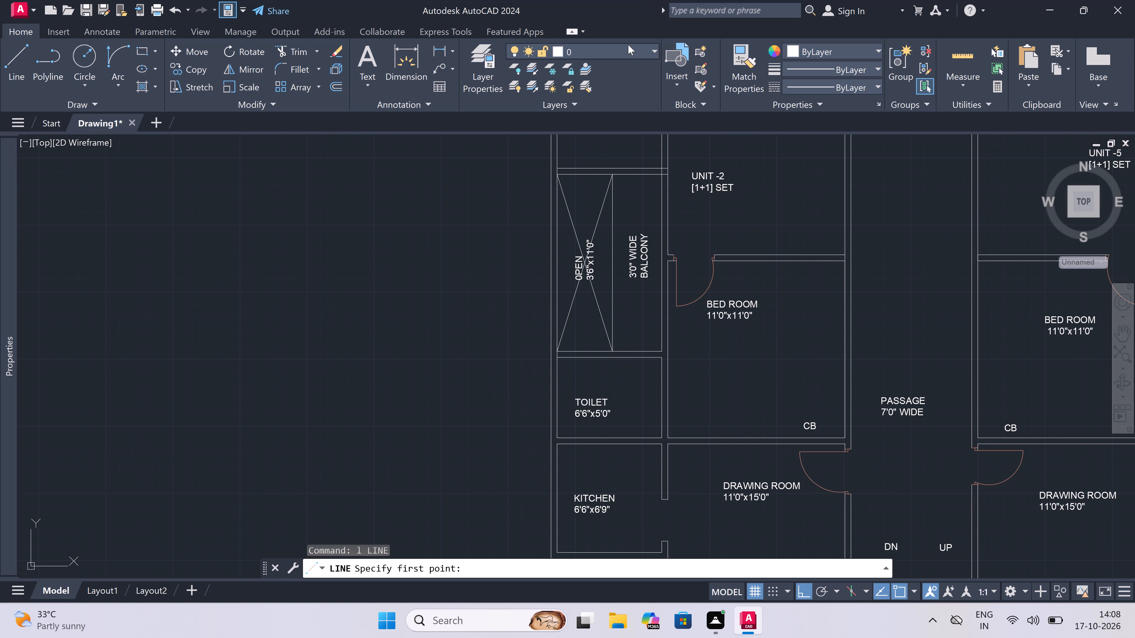
click(615, 83)
scroll(669, 374, up, 2)
scroll(647, 354, up, 1)
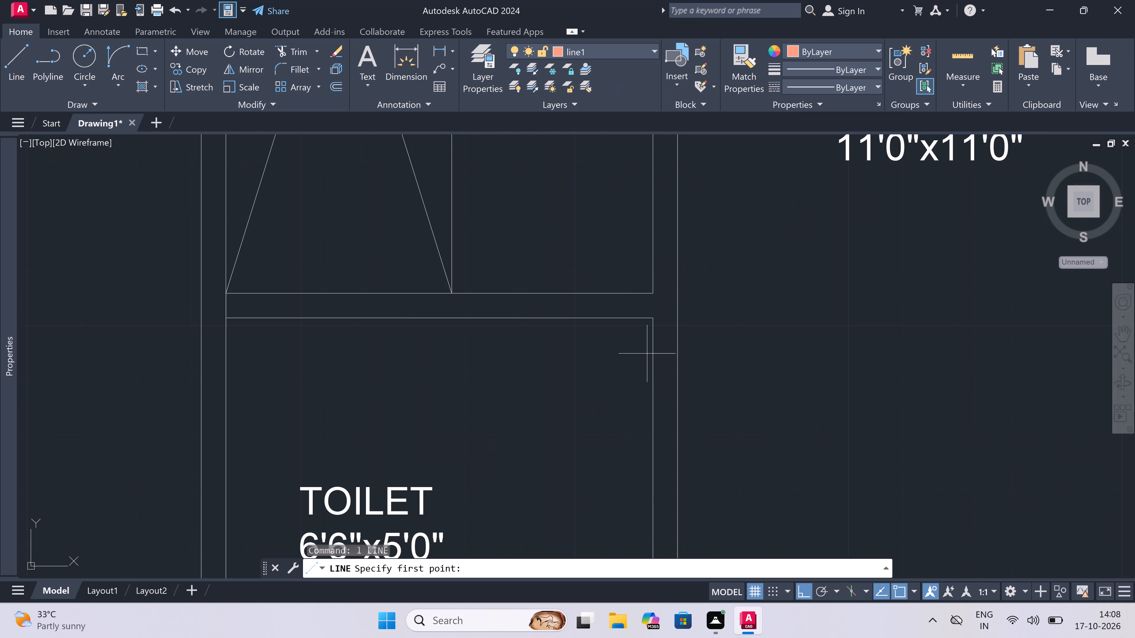
click(656, 343)
click(676, 346)
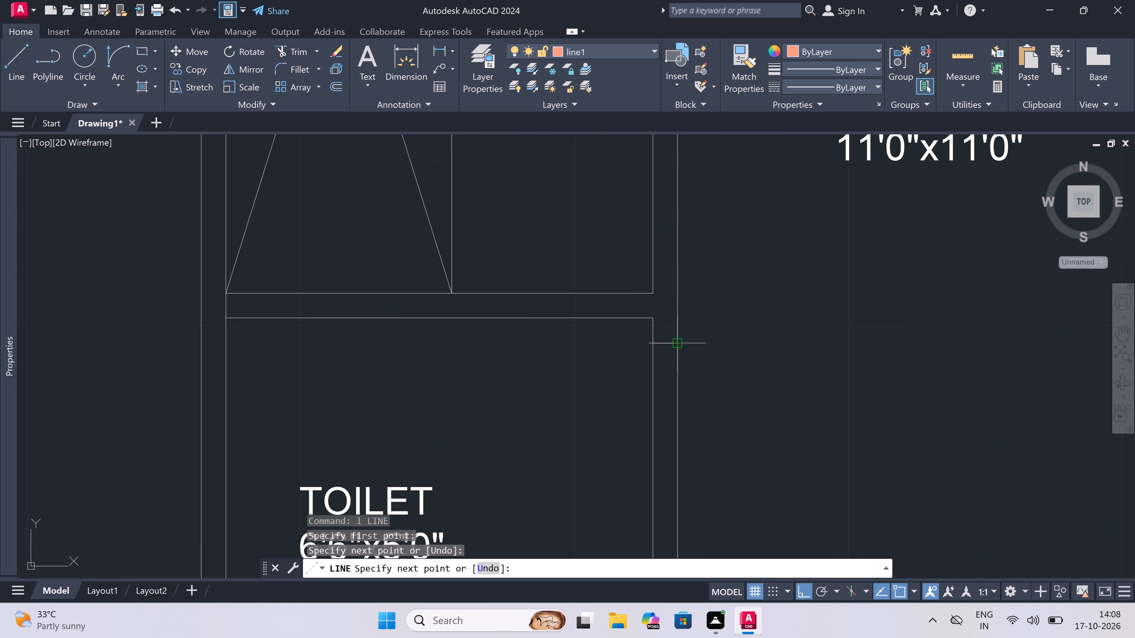
click(667, 345)
key(2)
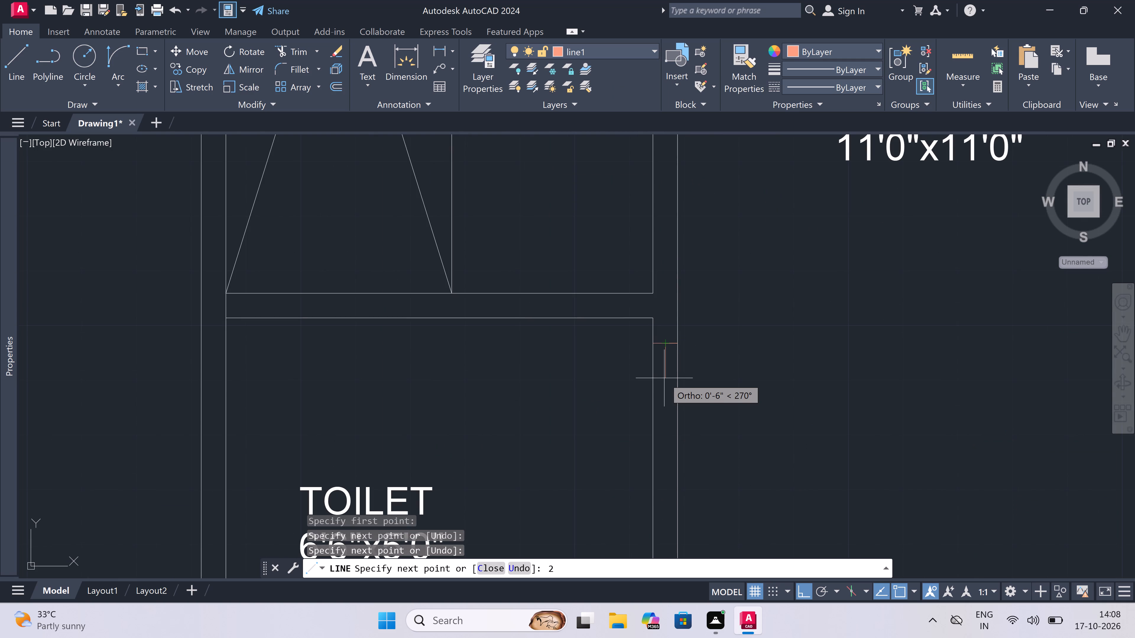
key(shift+quotedbl)
key(space)
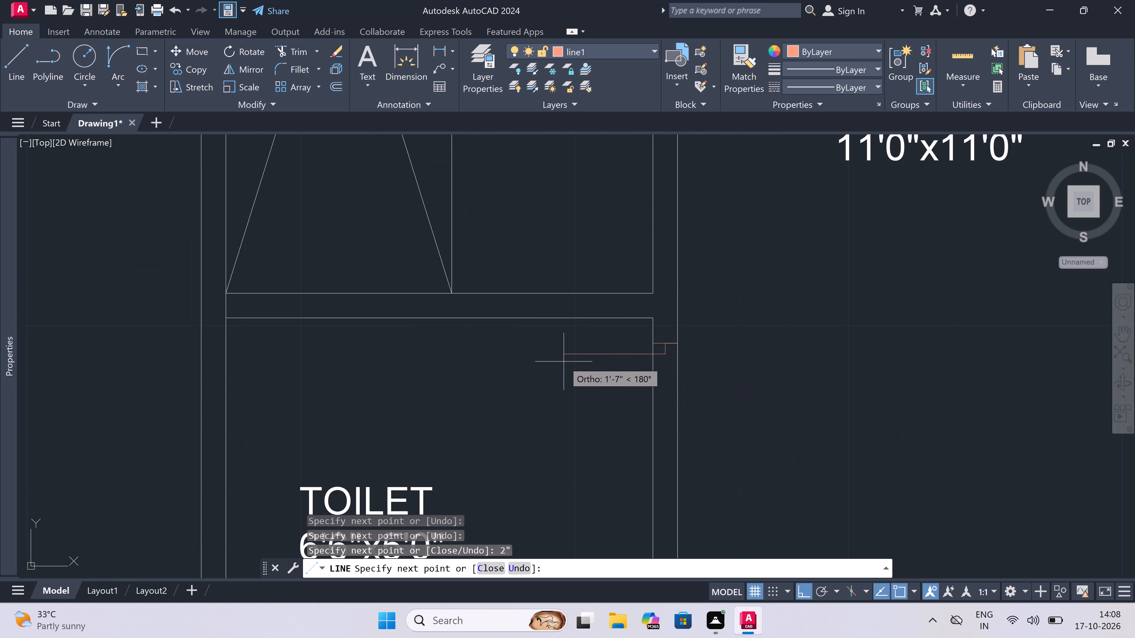
key(2)
key(apostrophe)
key(space)
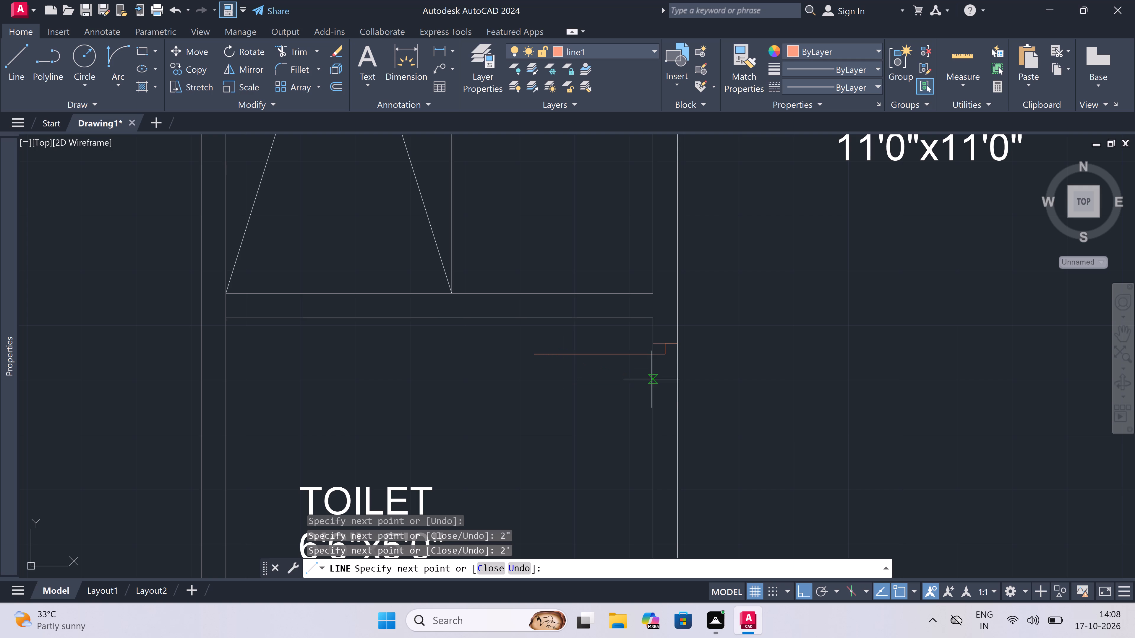
key(Escape)
key(v)
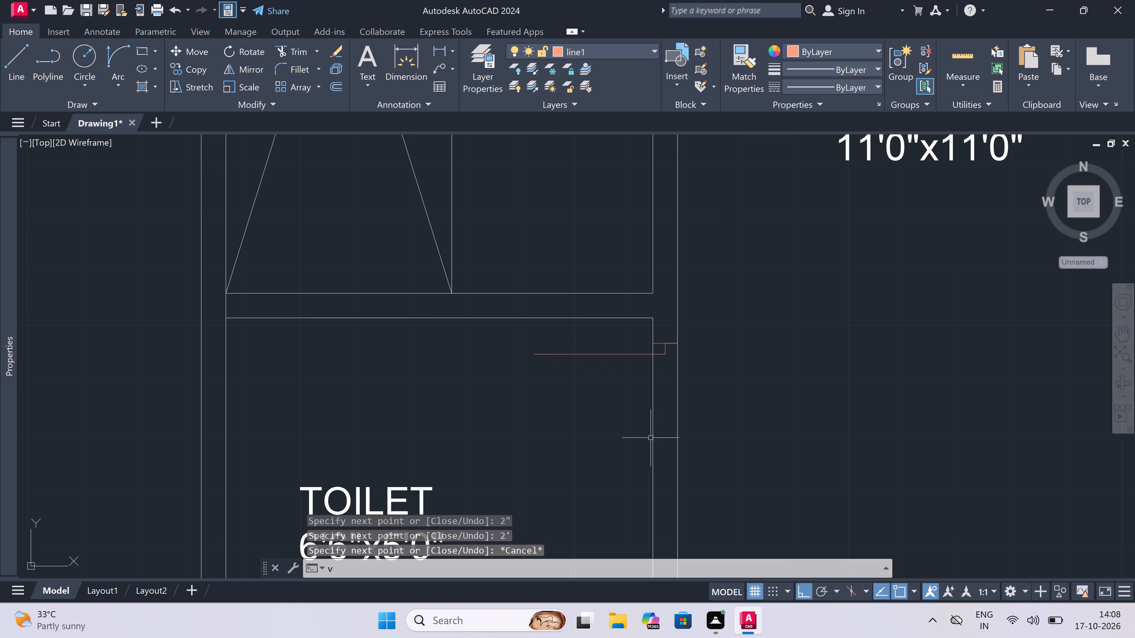
key(Escape)
Draw the south jamb line across the same toilet's east wall, with a 2" stop northward from its middle.
key(space)
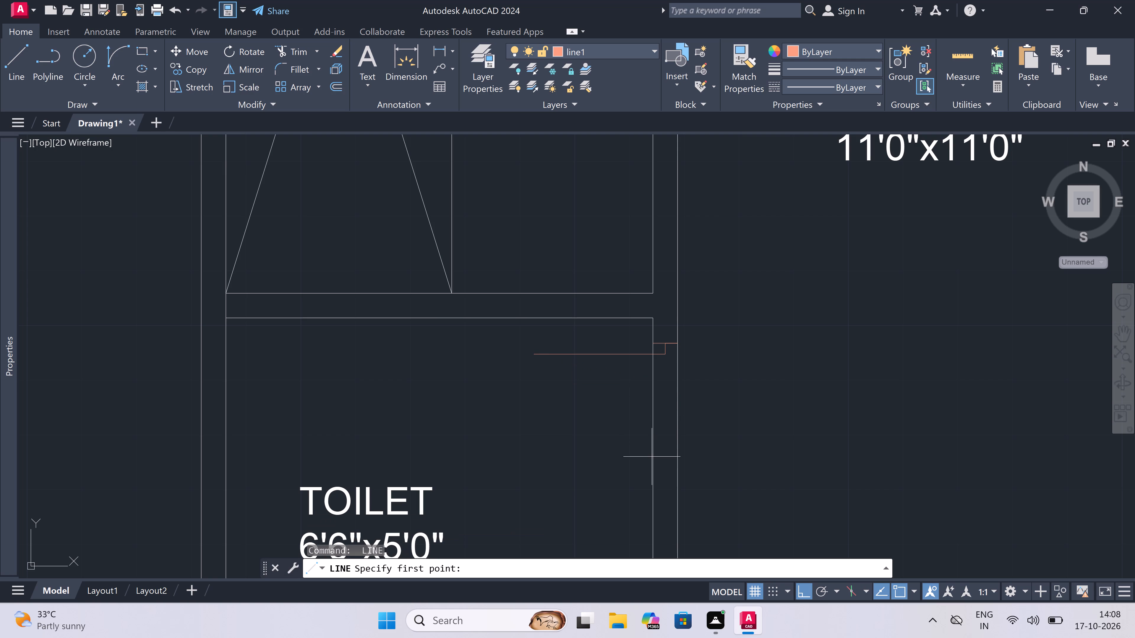
click(652, 460)
click(676, 466)
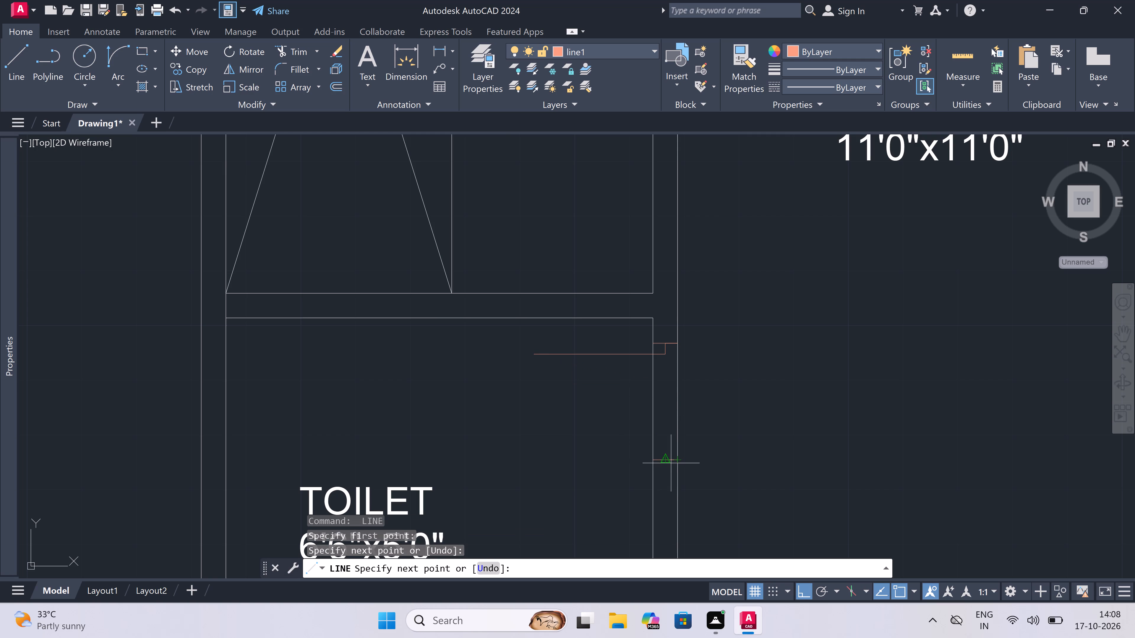
click(671, 463)
key(2)
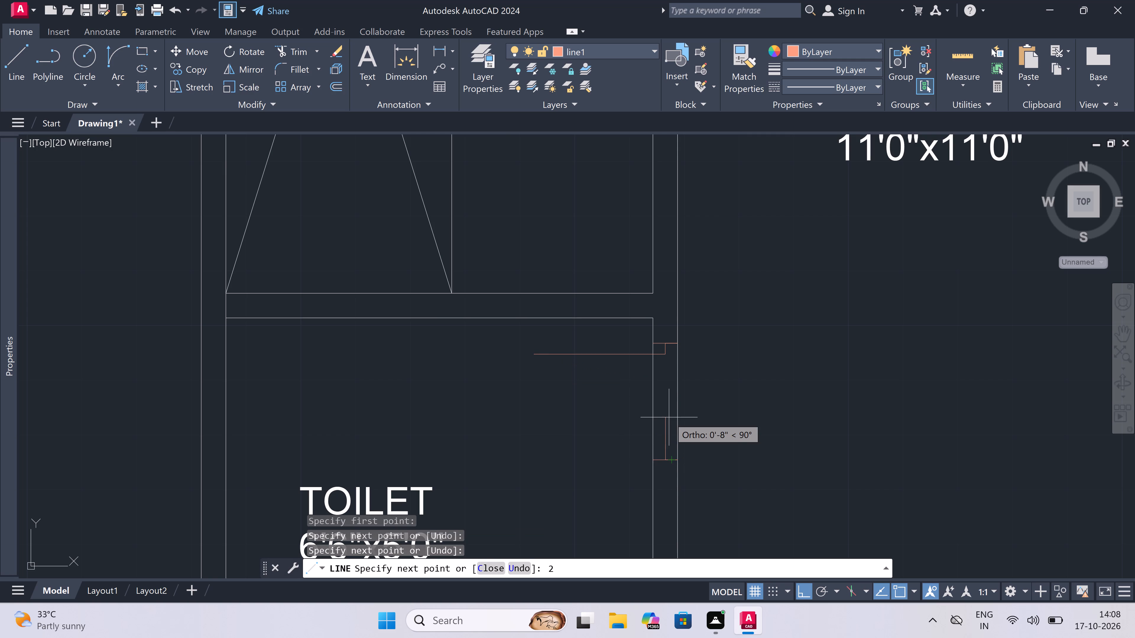
key(shift+quotedbl)
key(space)
key(Escape)
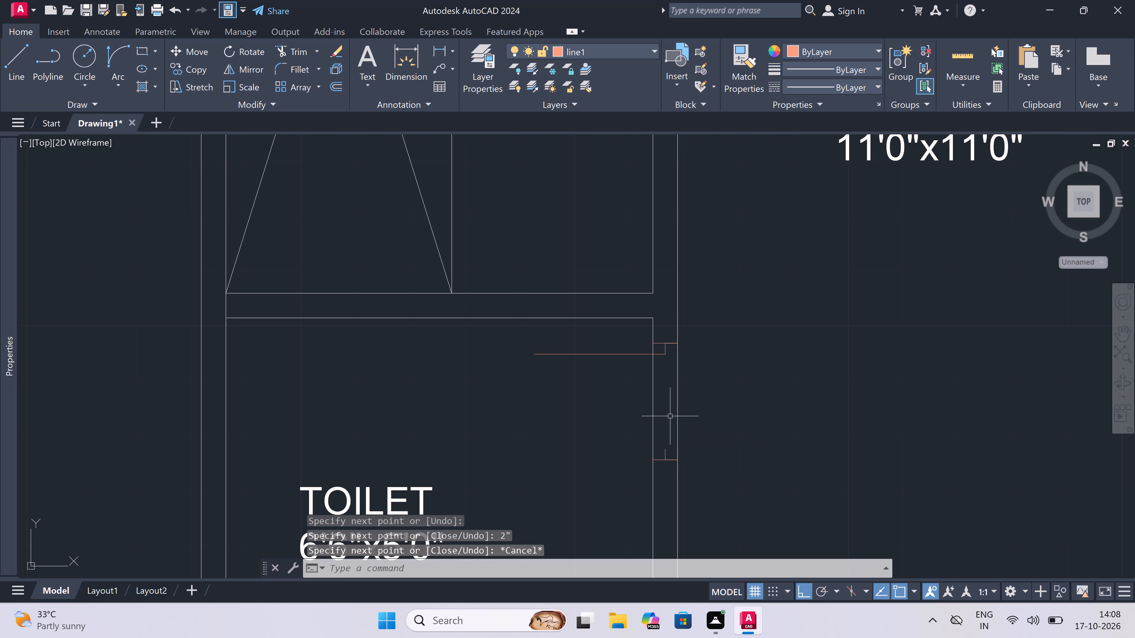
Draw the swing arc of the west toilet door from the leaf's free end to the tip of the south jamb's stop.
click(112, 52)
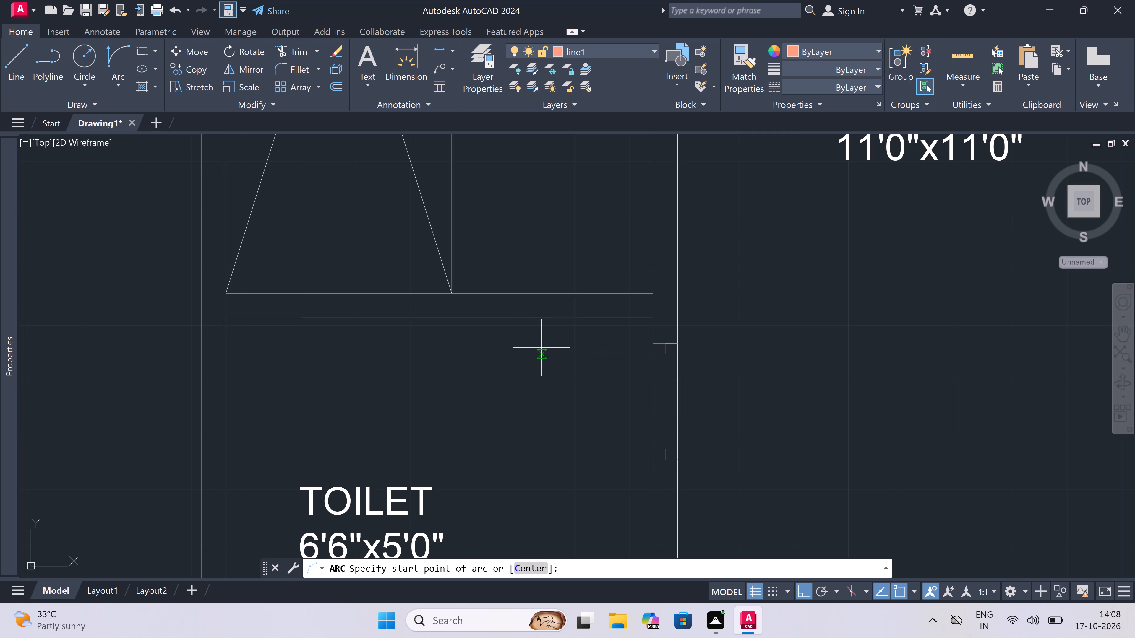
click(532, 355)
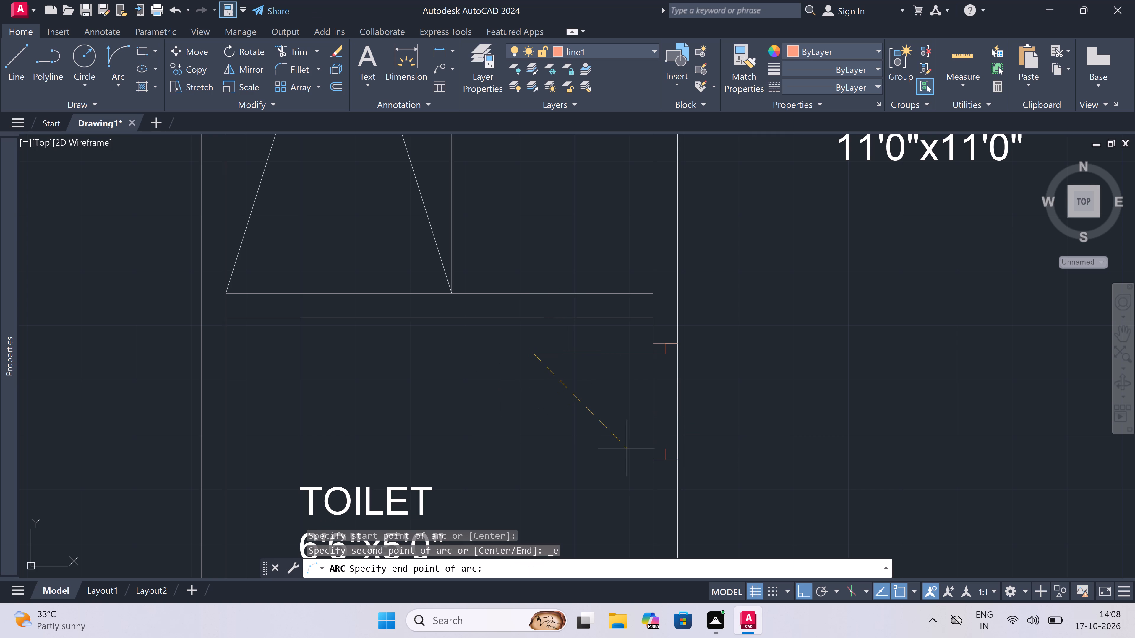
click(669, 449)
click(598, 460)
Trim both wall lines between the two jambs of the west toilet door to open the doorway.
key(t)
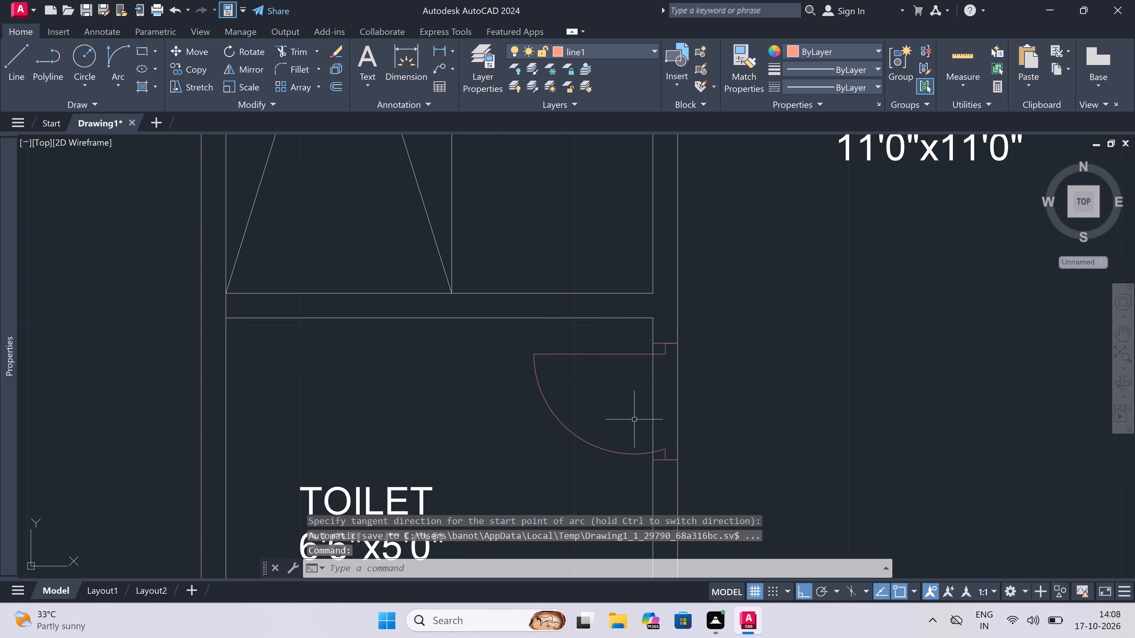
key(r)
key(space)
click(640, 406)
click(768, 392)
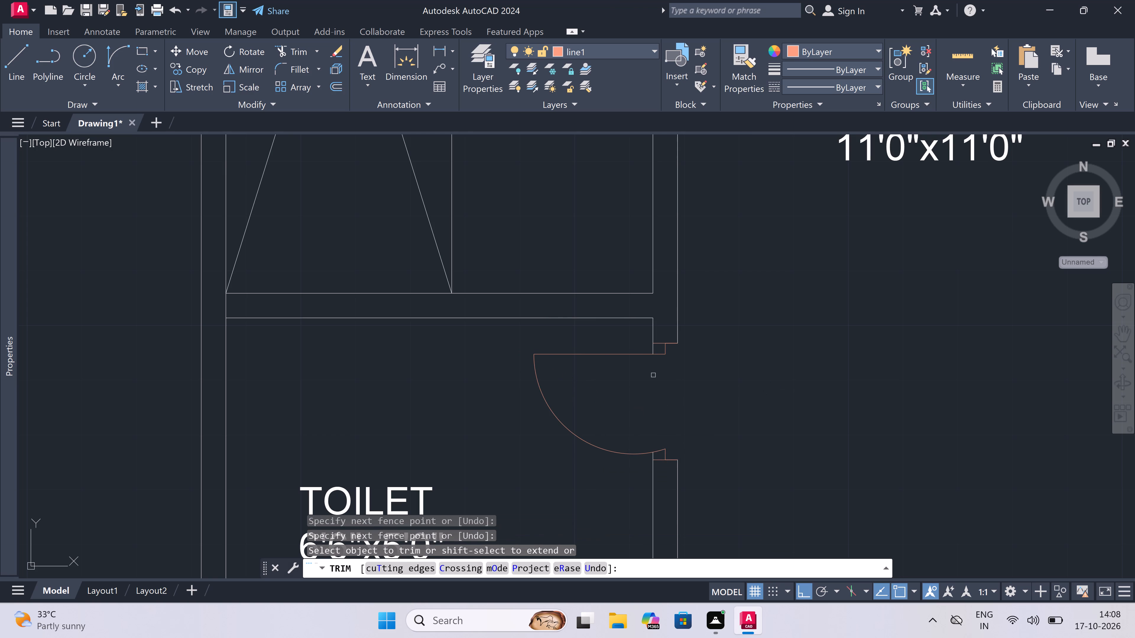
scroll(606, 370, down, 3)
key(Escape)
Draw the north jamb across the west wall of the toilet south of the east balcony, with a 2" stop southward and a 2' leaf eastward.
scroll(606, 370, down, 3)
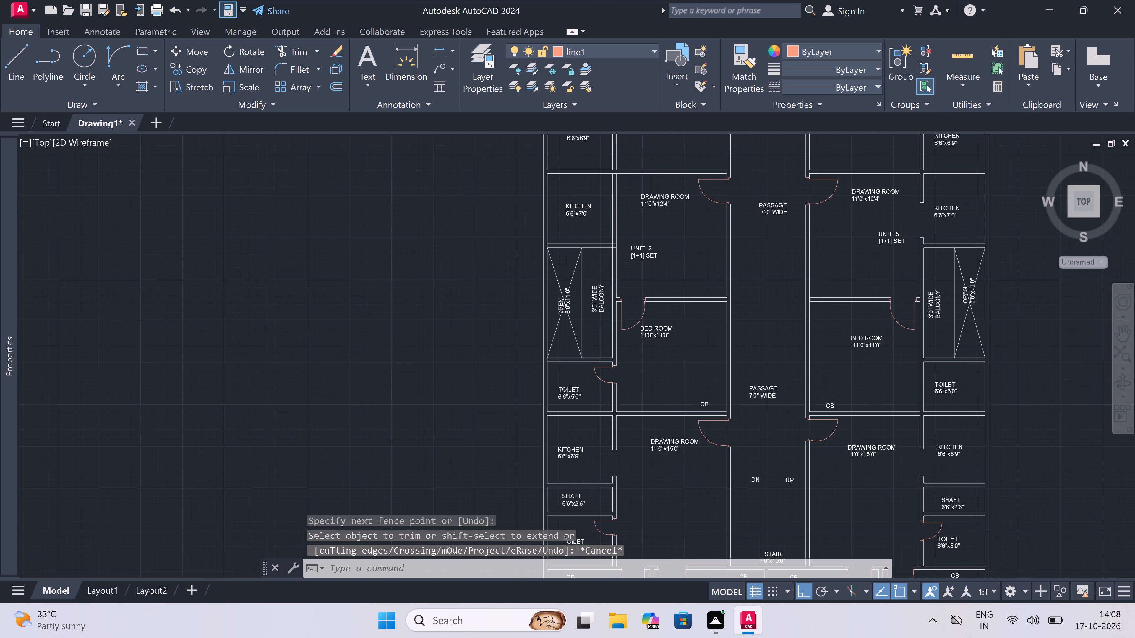
scroll(606, 370, down, 1)
scroll(669, 368, up, 3)
scroll(729, 373, up, 3)
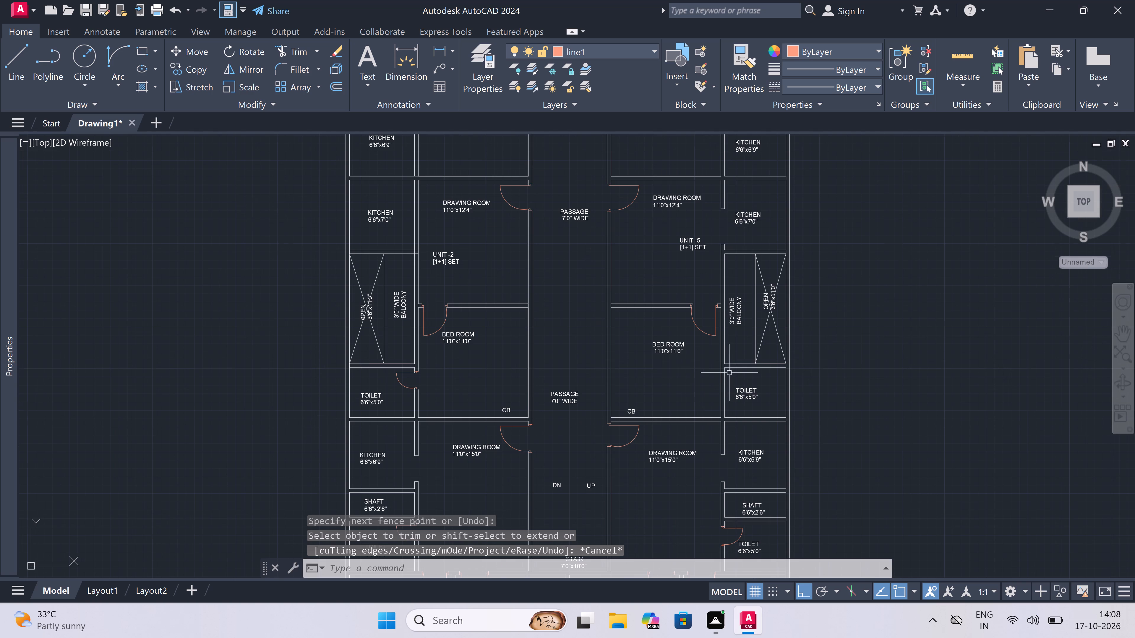
key(l)
key(space)
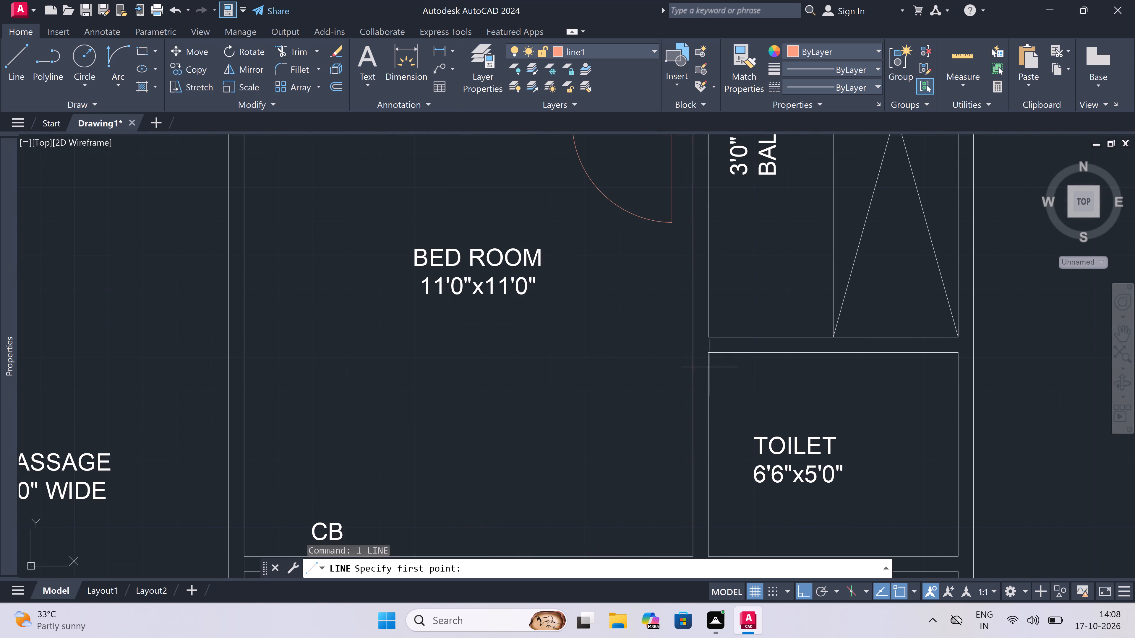
scroll(705, 364, up, 2)
click(711, 364)
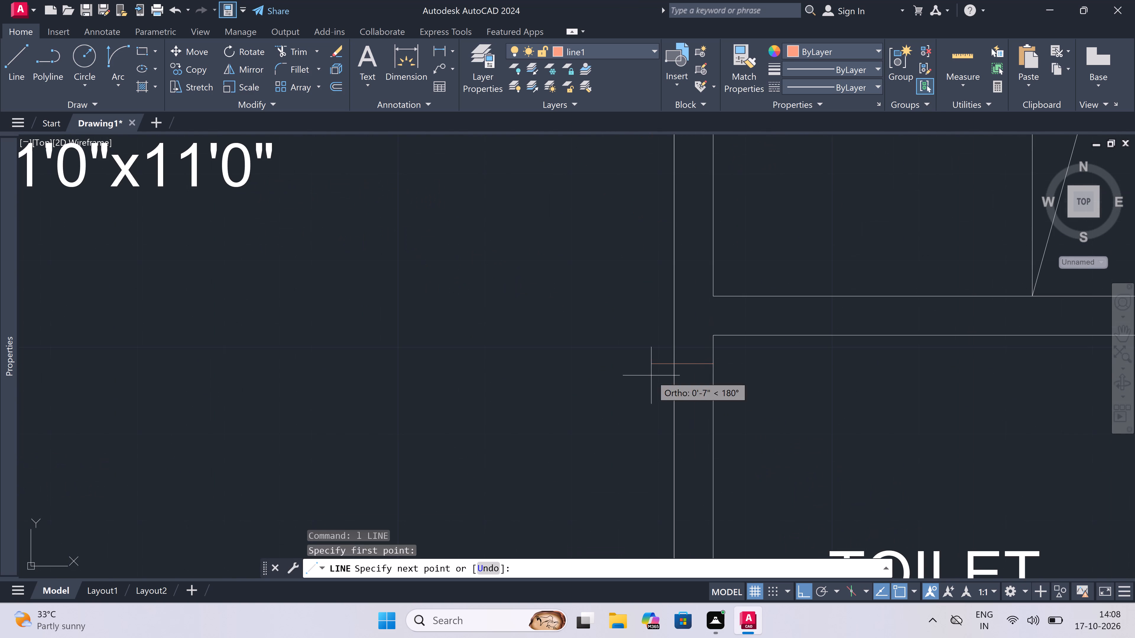
click(674, 366)
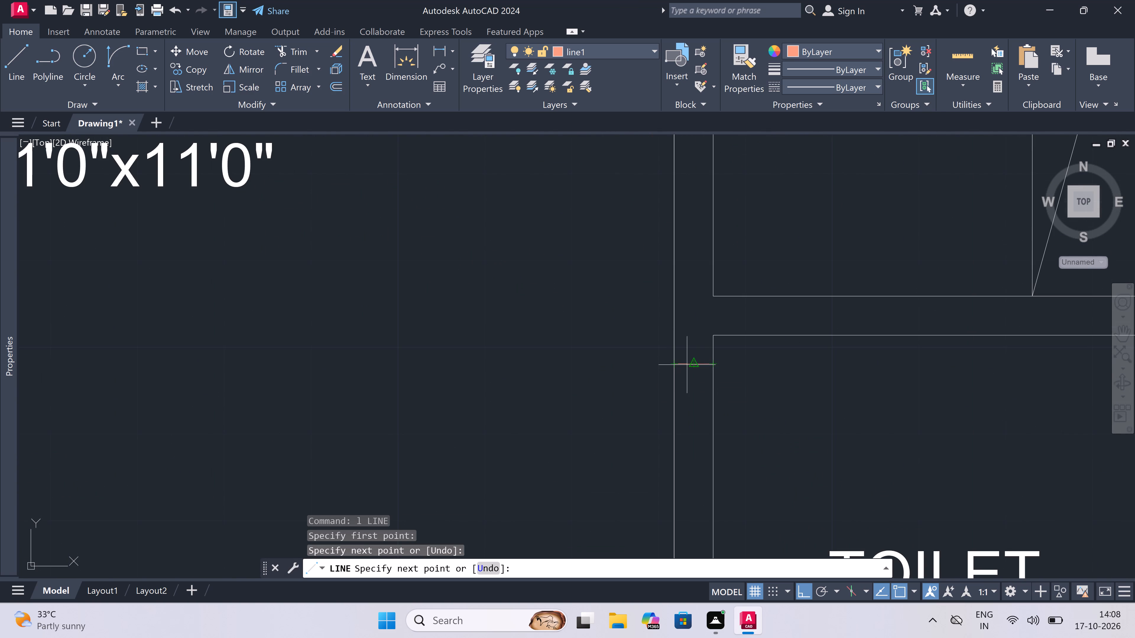
click(693, 363)
key(2)
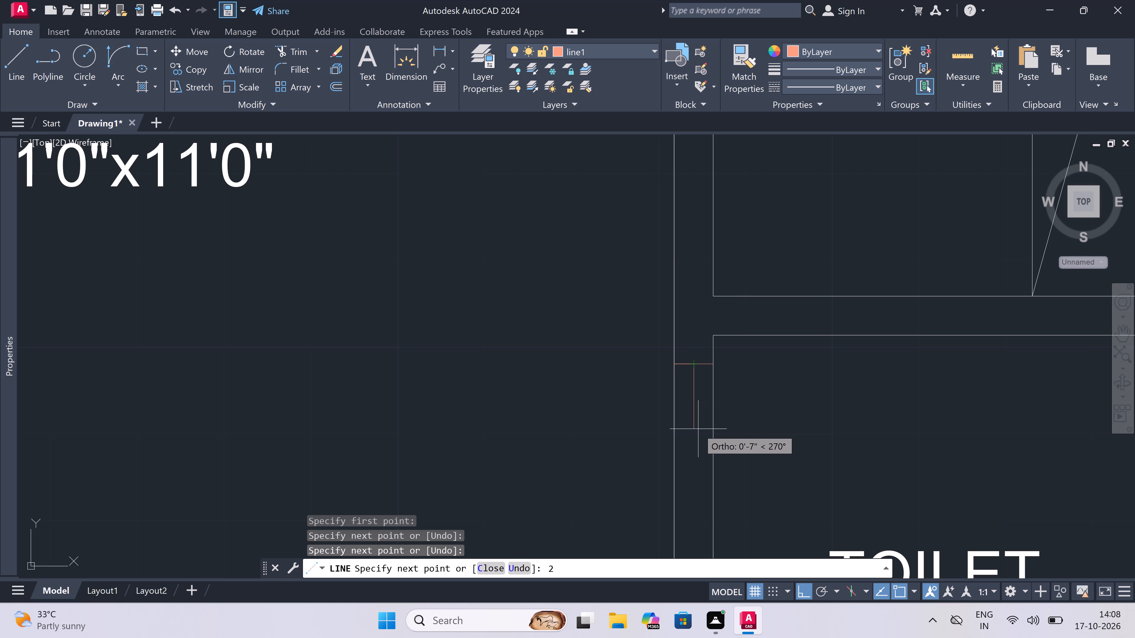
key(shift+quotedbl)
key(space)
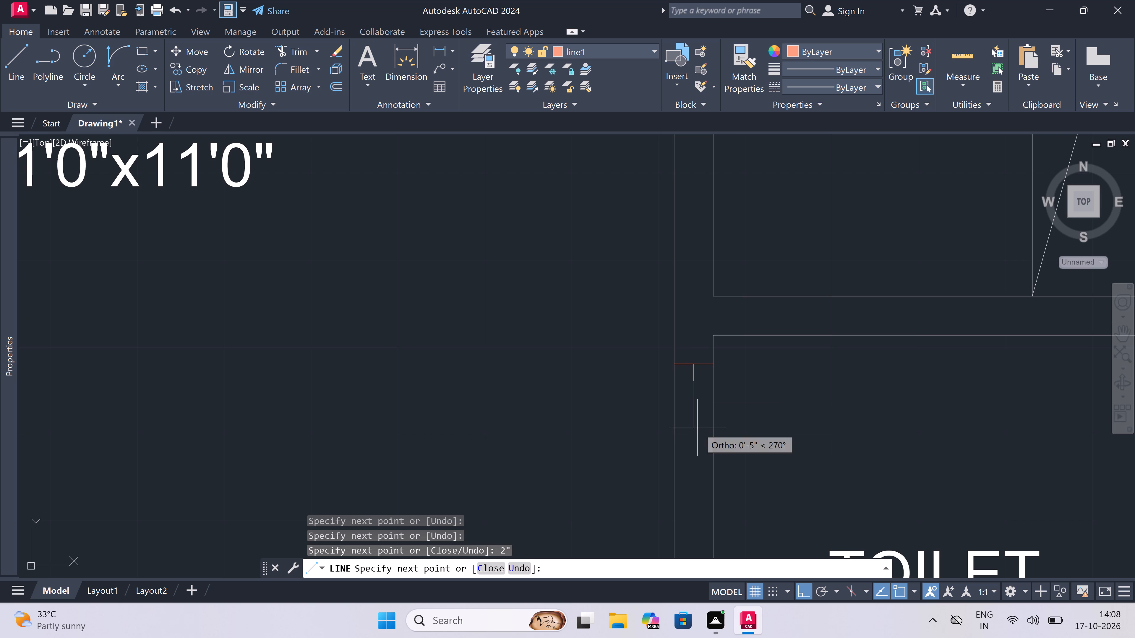
scroll(804, 421, down, 3)
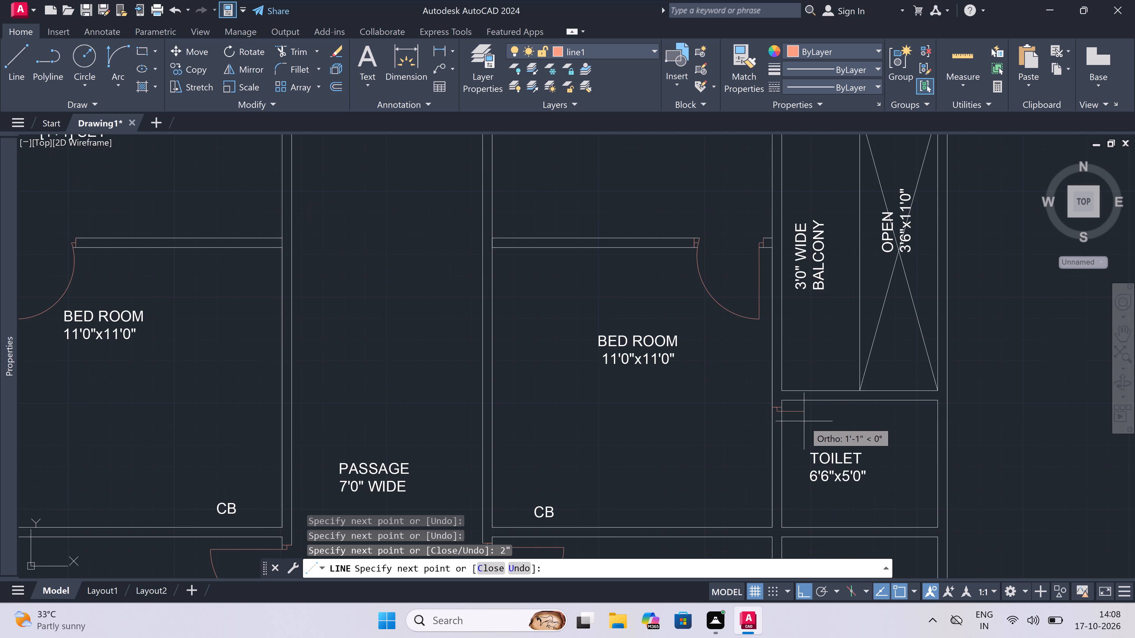
scroll(804, 421, up, 2)
key(2)
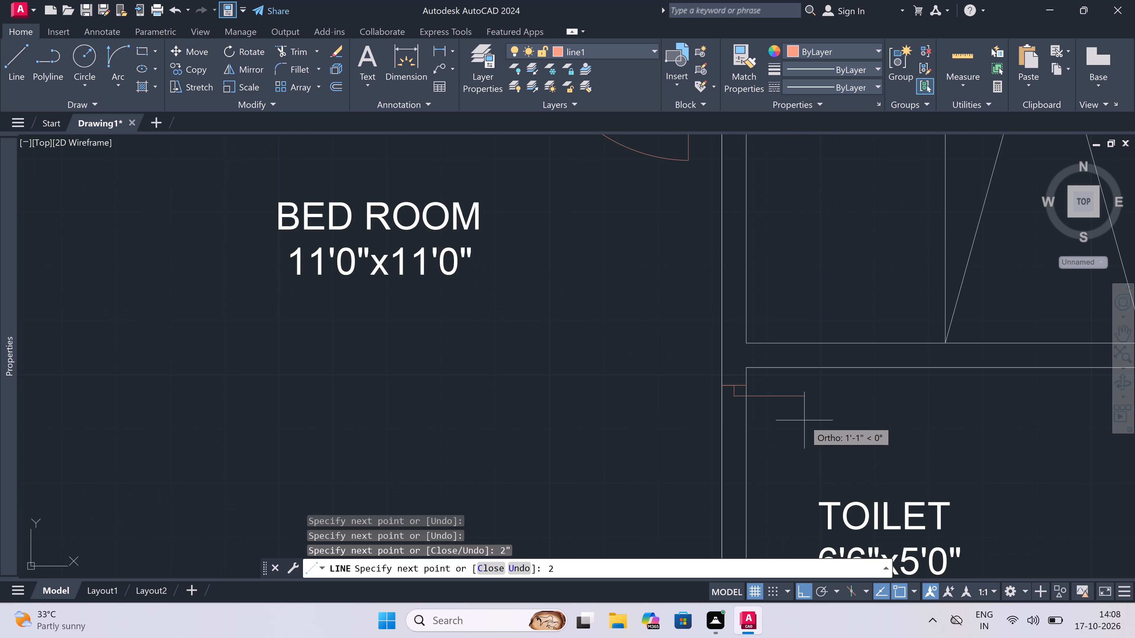
text(')
key(space)
key(Escape)
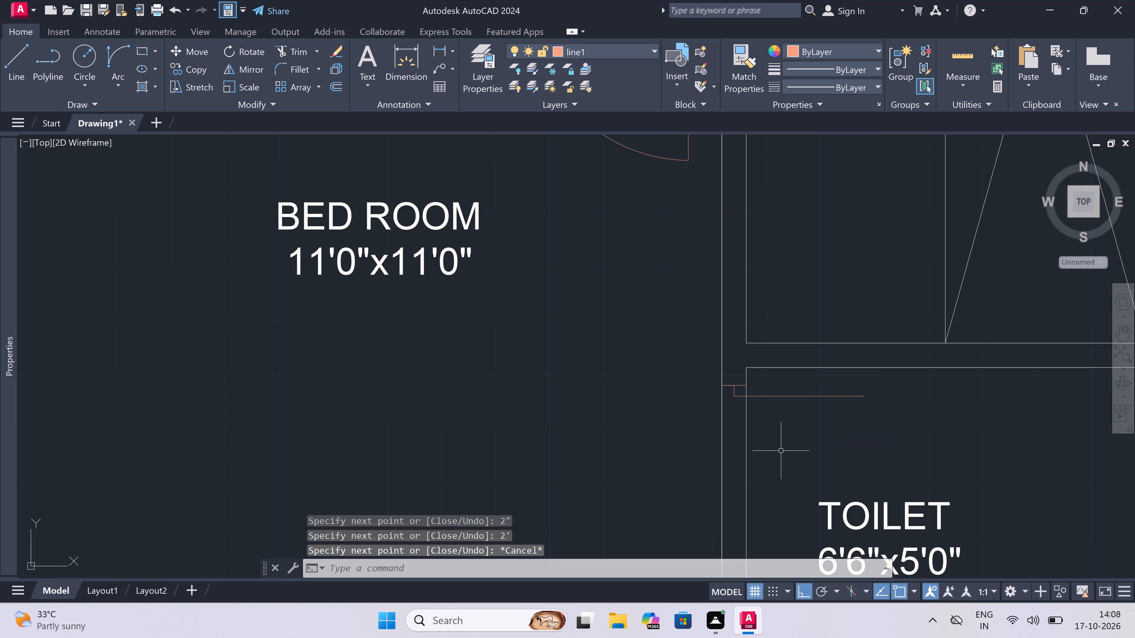
Draw the south jamb line across the same east-side toilet's west wall, with a 2" stop northward from its middle.
key(space)
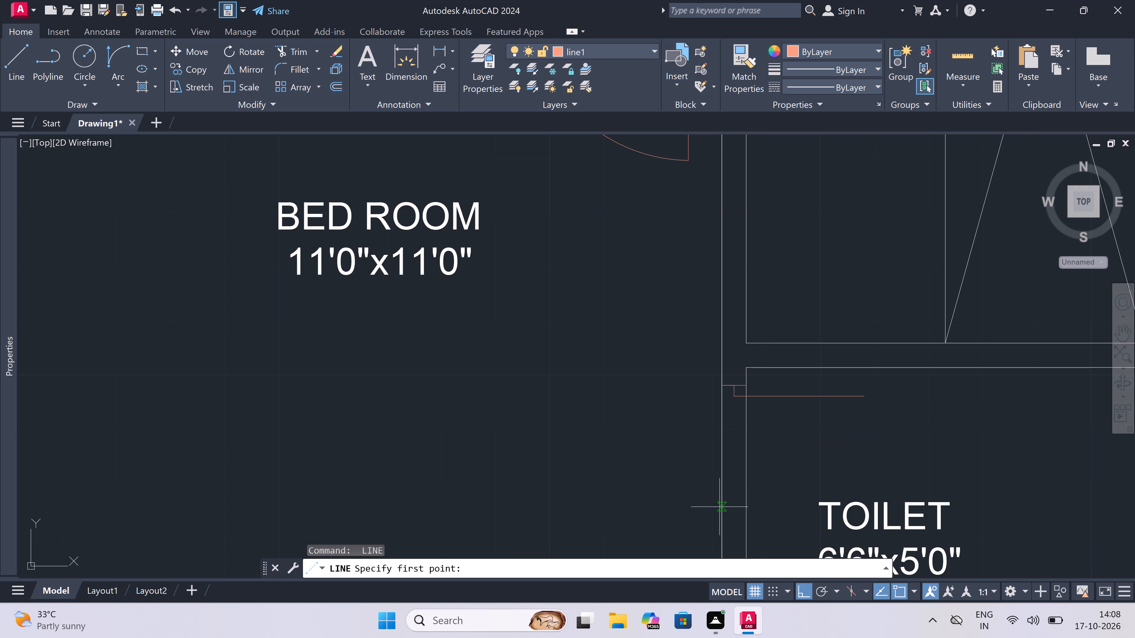
click(720, 507)
click(746, 507)
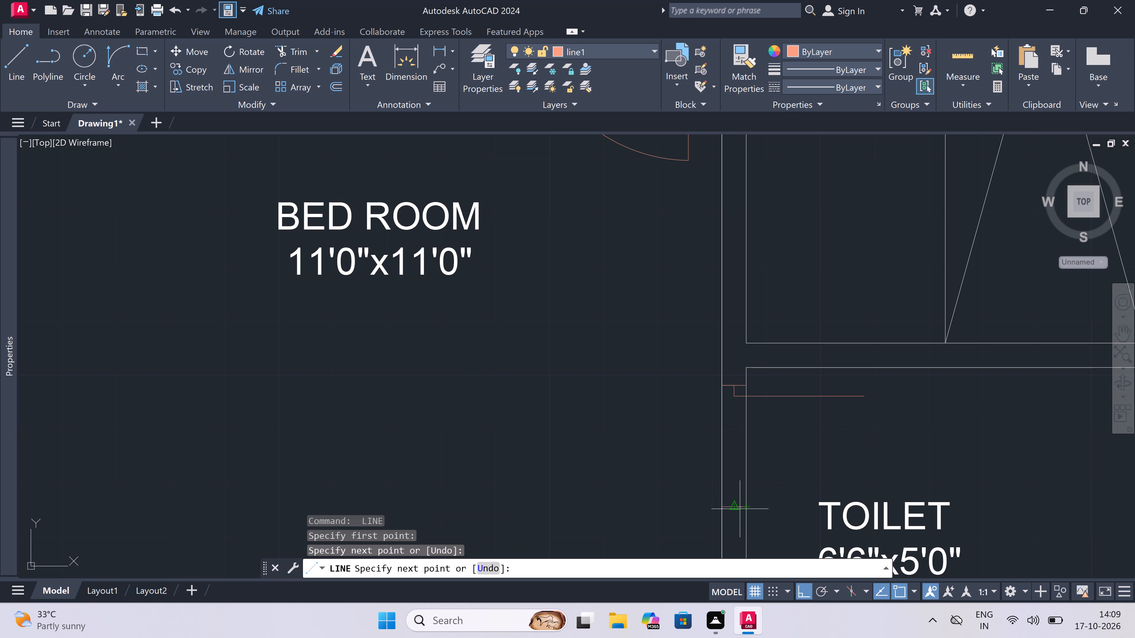
click(733, 510)
key(2)
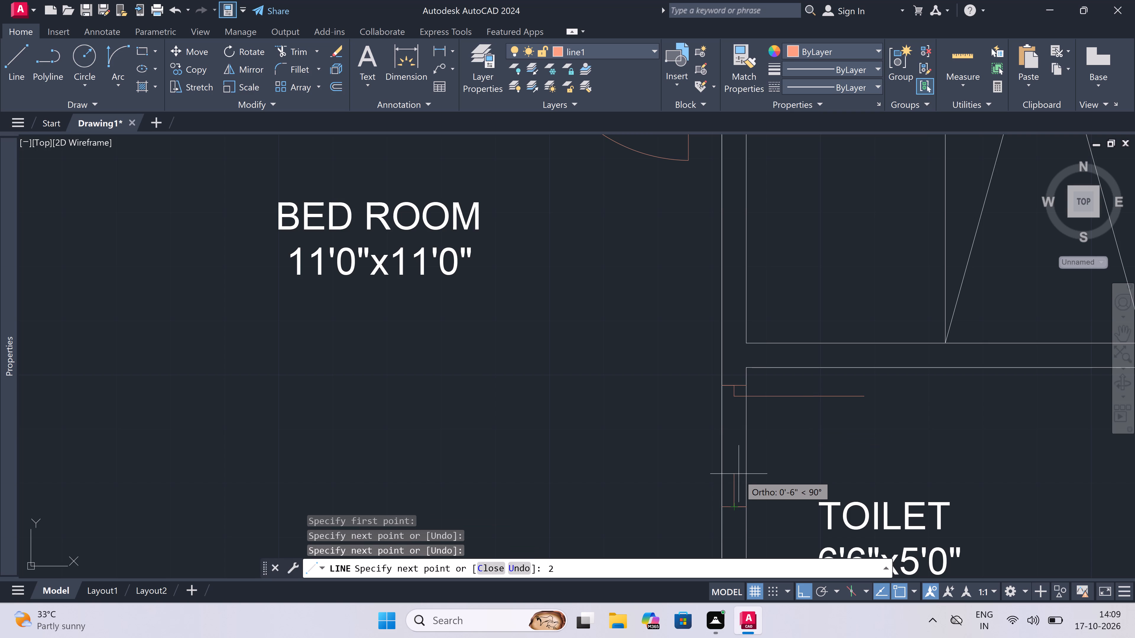
key(shift+quotedbl)
key(space)
key(Escape)
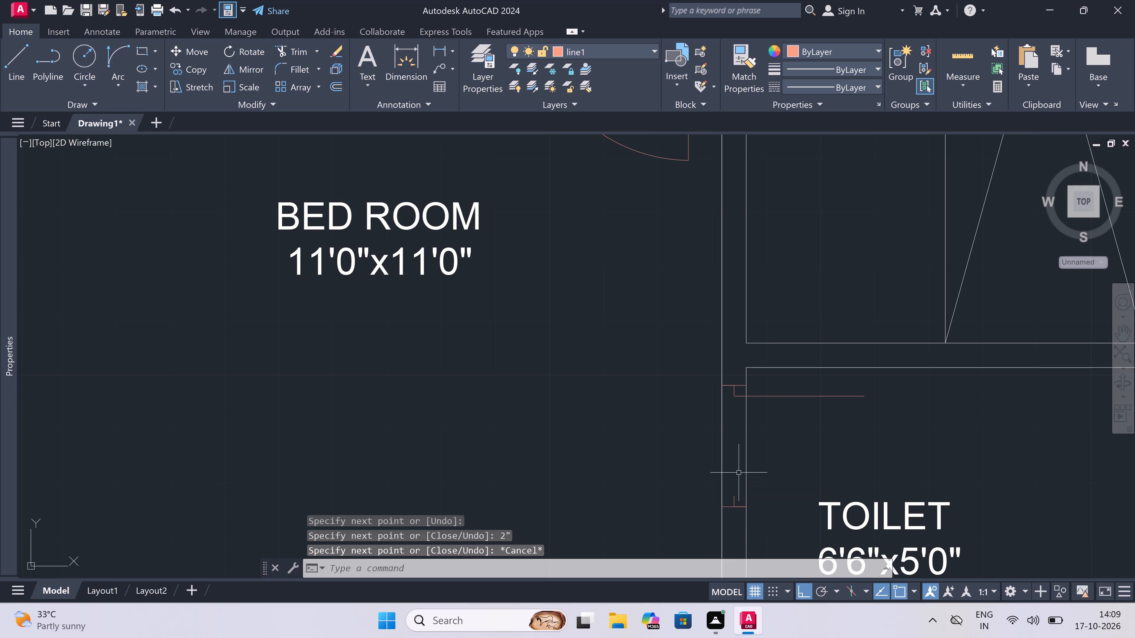
Draw the east toilet door's swing arc from the leaf's free end to the tip of the south jamb's stop.
drag(116, 43, 118, 45)
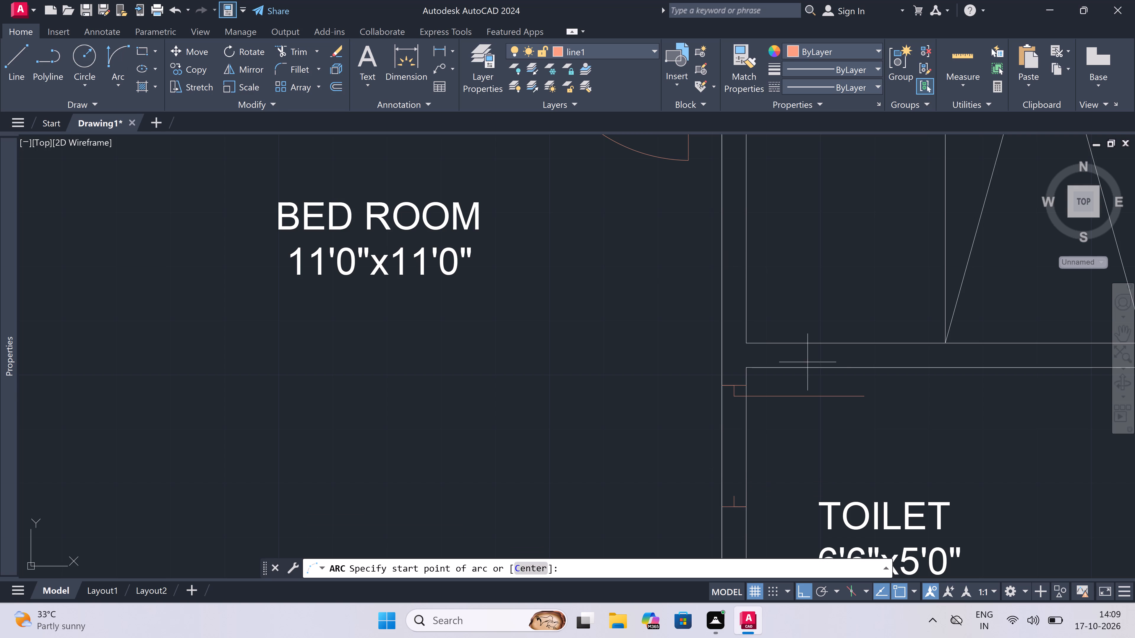
click(859, 395)
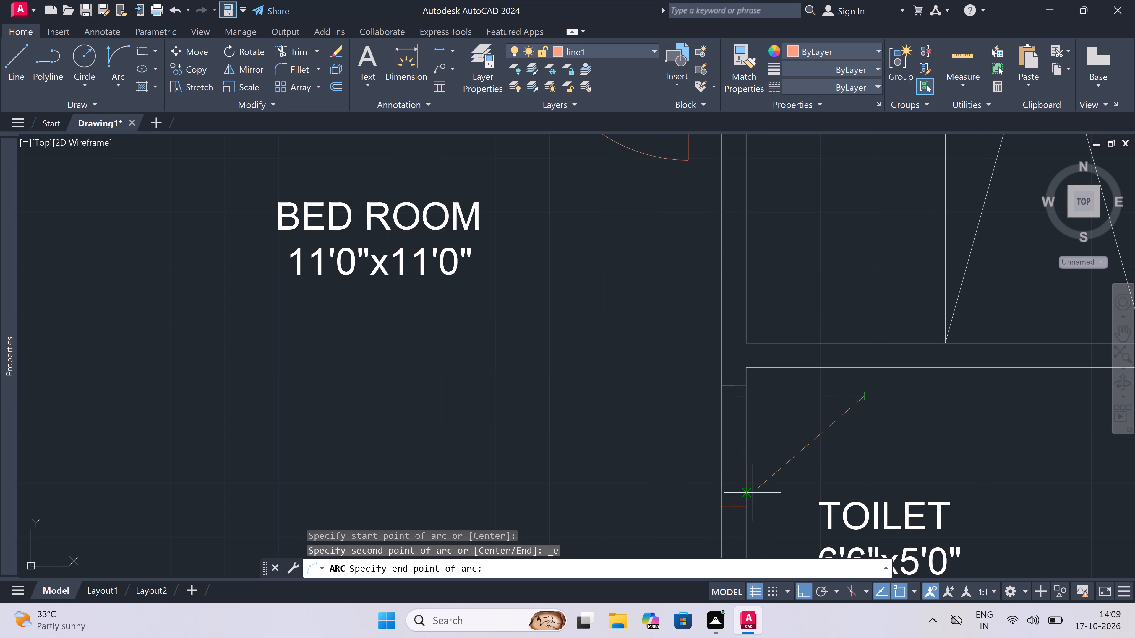
click(731, 492)
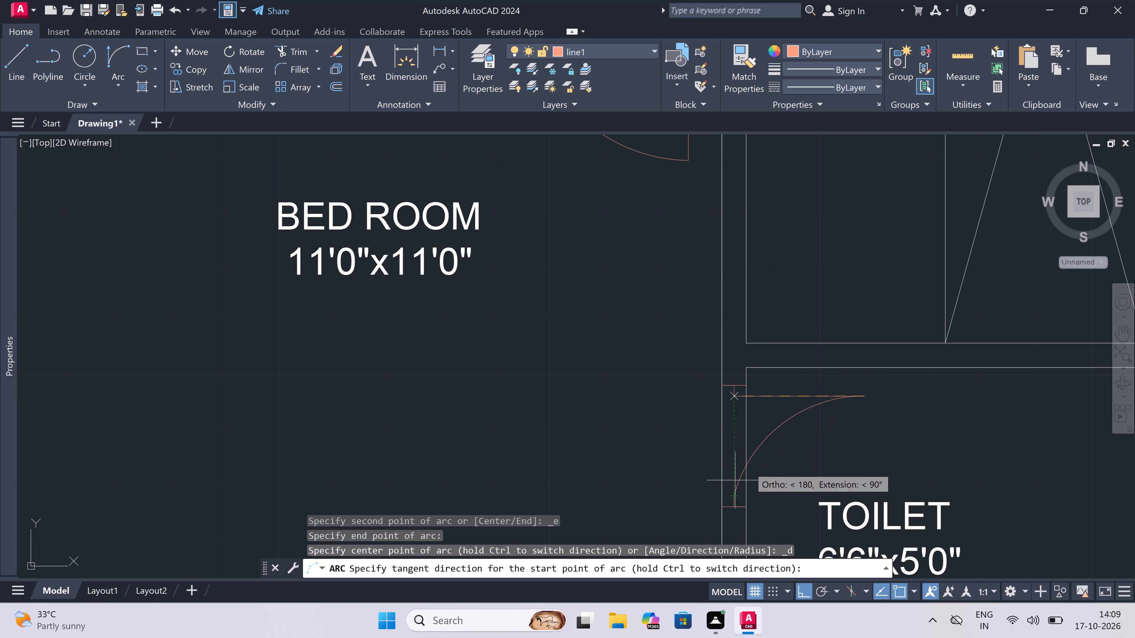
click(838, 475)
Trim both wall lines between the two jambs of the east toilet door to open the doorway.
text(tr)
key(space)
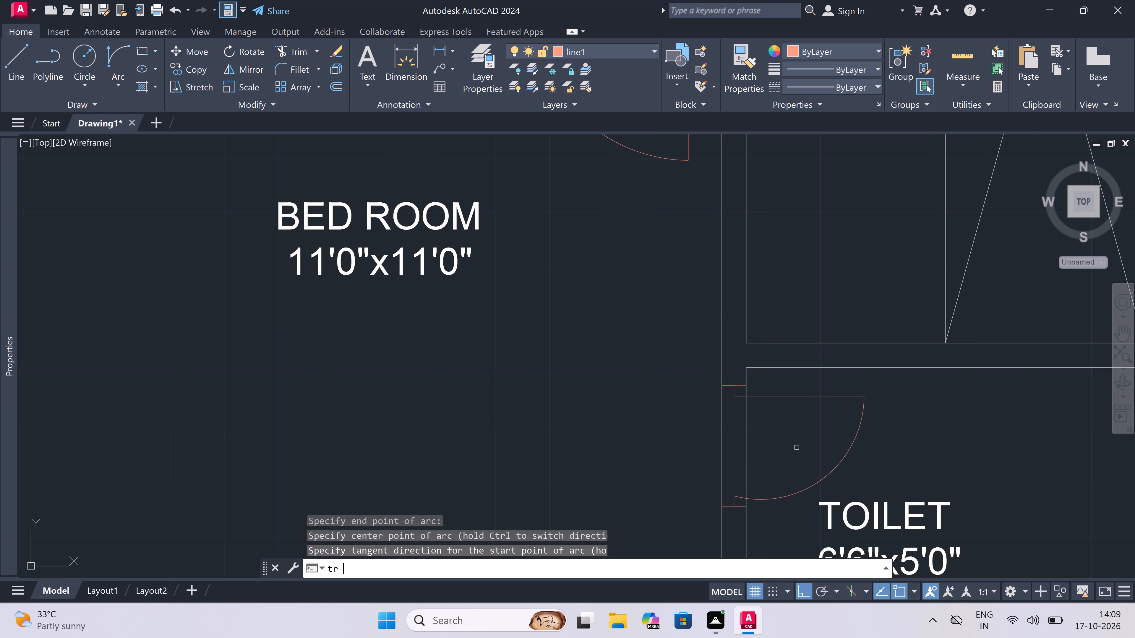
click(797, 447)
click(595, 445)
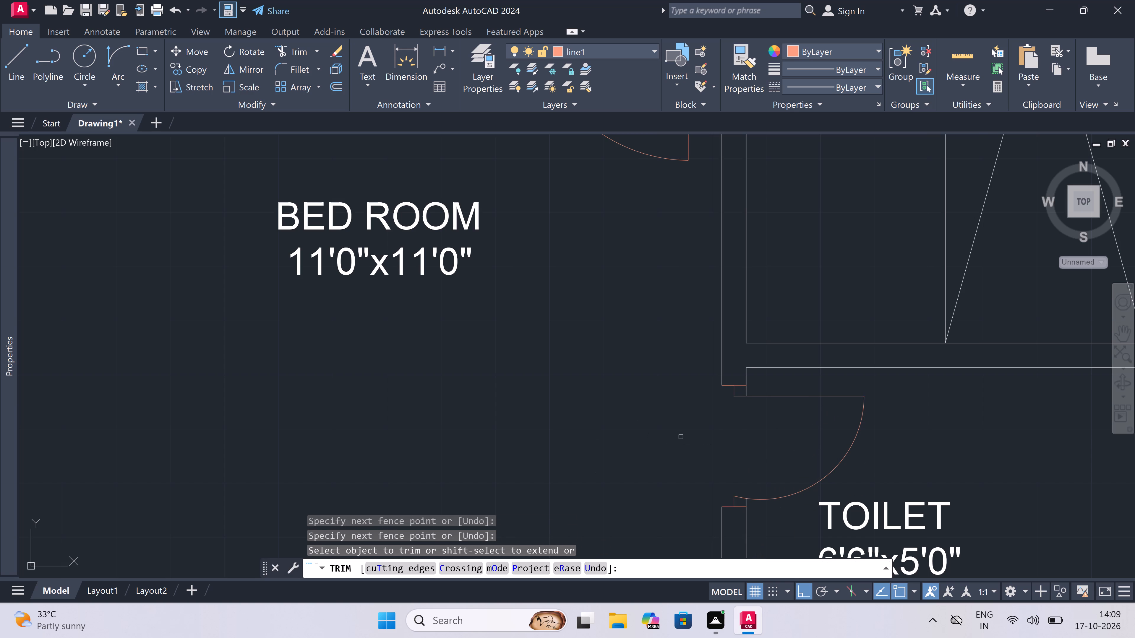
key(Escape)
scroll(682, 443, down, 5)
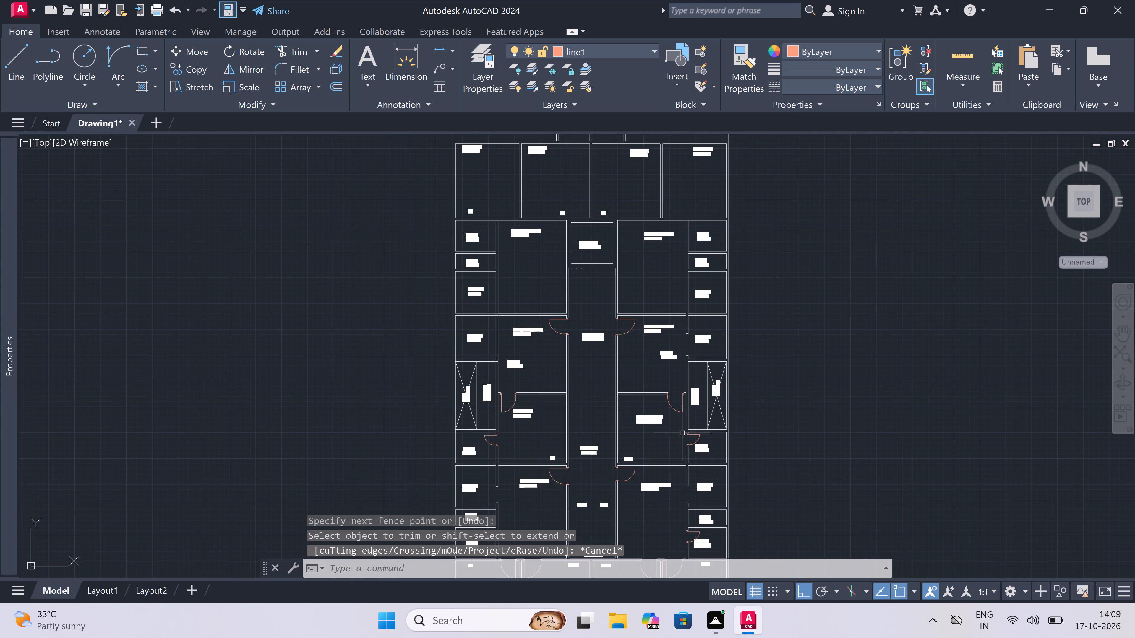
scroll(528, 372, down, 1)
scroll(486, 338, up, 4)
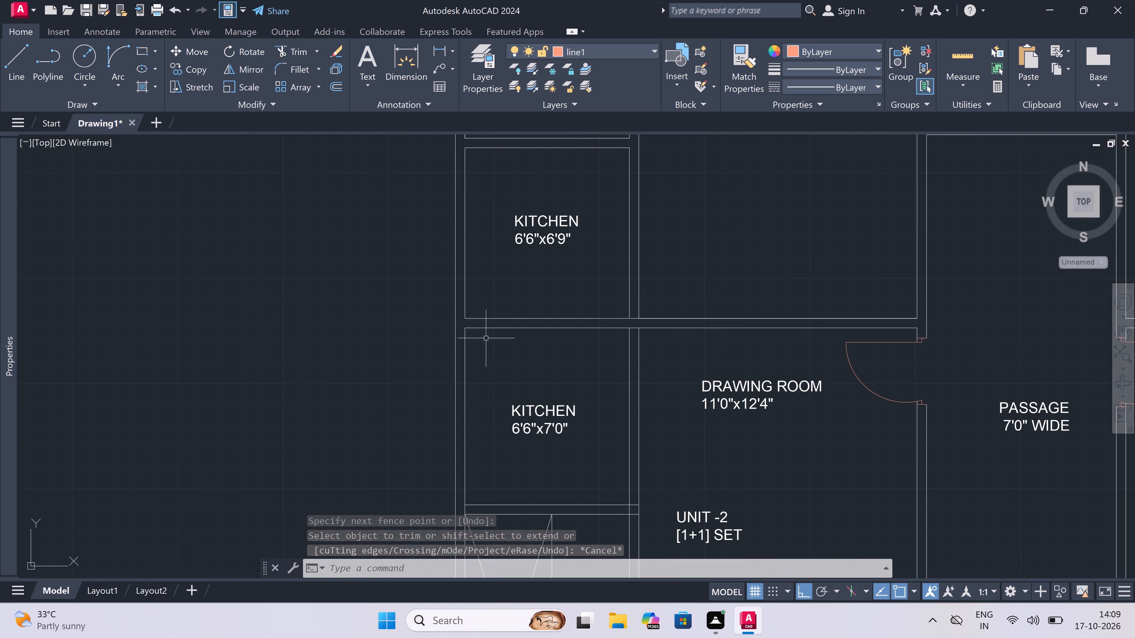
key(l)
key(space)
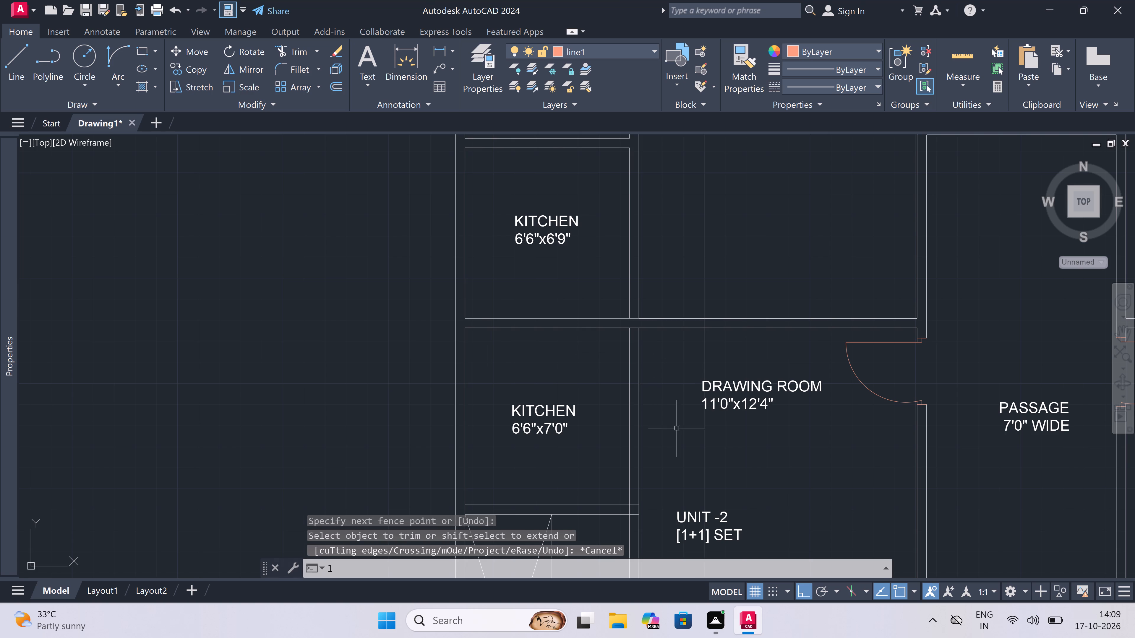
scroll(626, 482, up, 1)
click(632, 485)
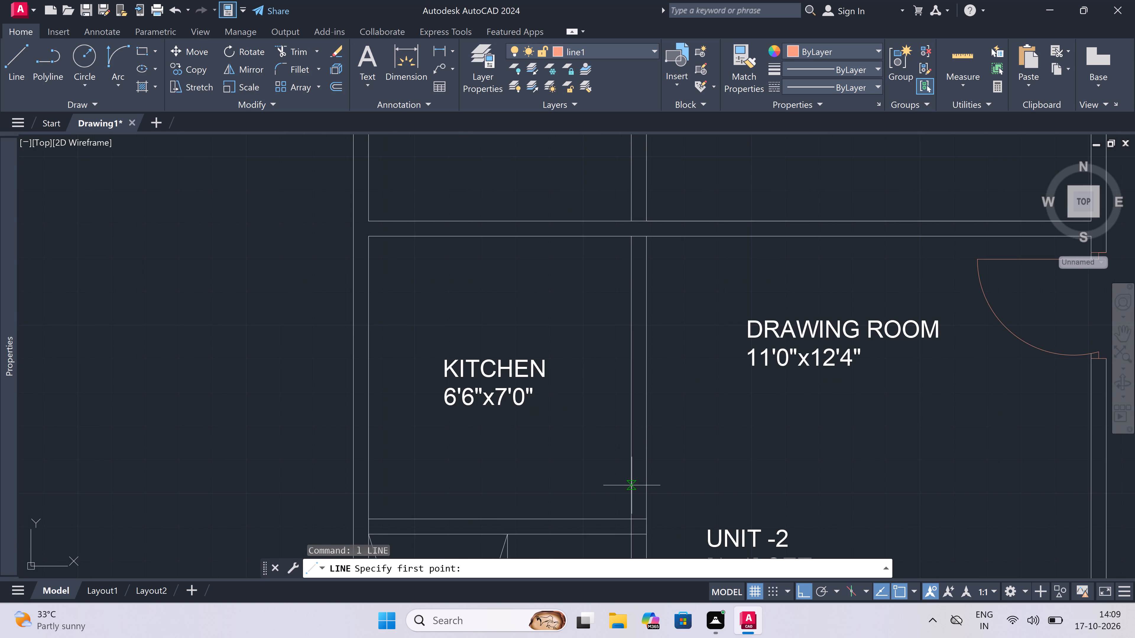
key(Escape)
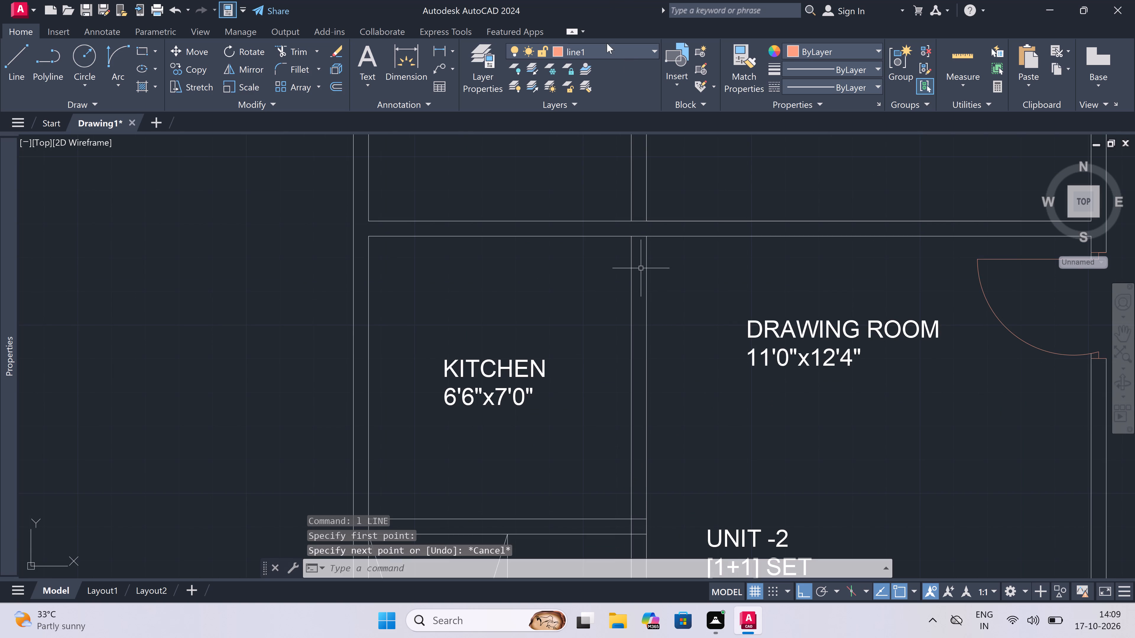
On layer 0, draw two jamb lines across the east wall of the 6'6"x7'0" kitchen in Unit-2 to mark its opening.
click(622, 50)
click(609, 64)
key(space)
click(631, 394)
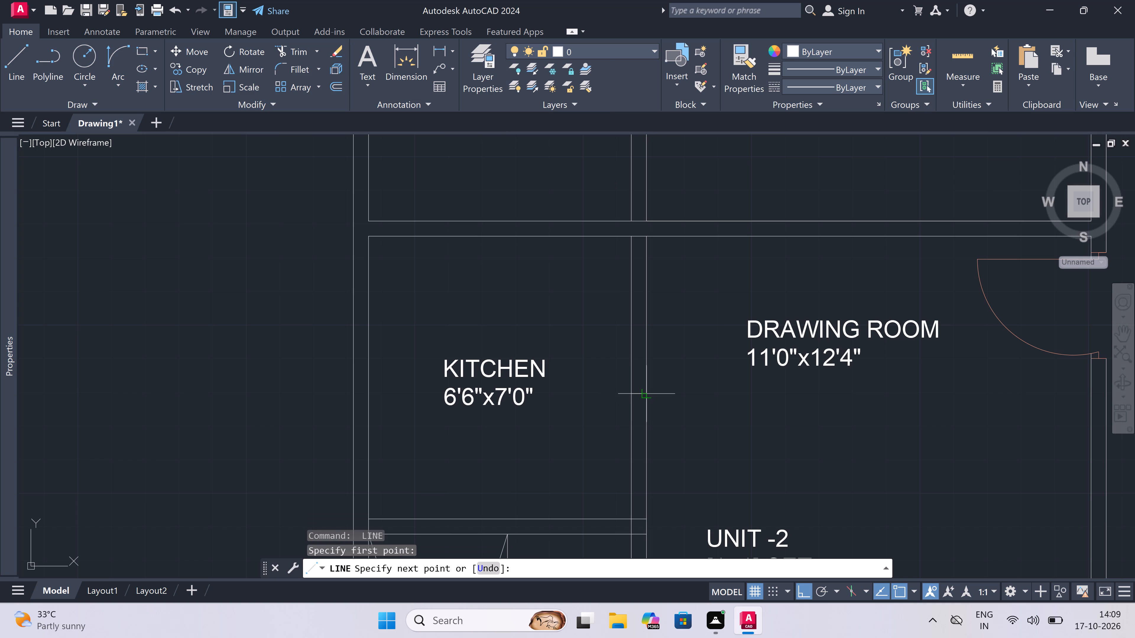
click(648, 391)
key(Escape)
key(space)
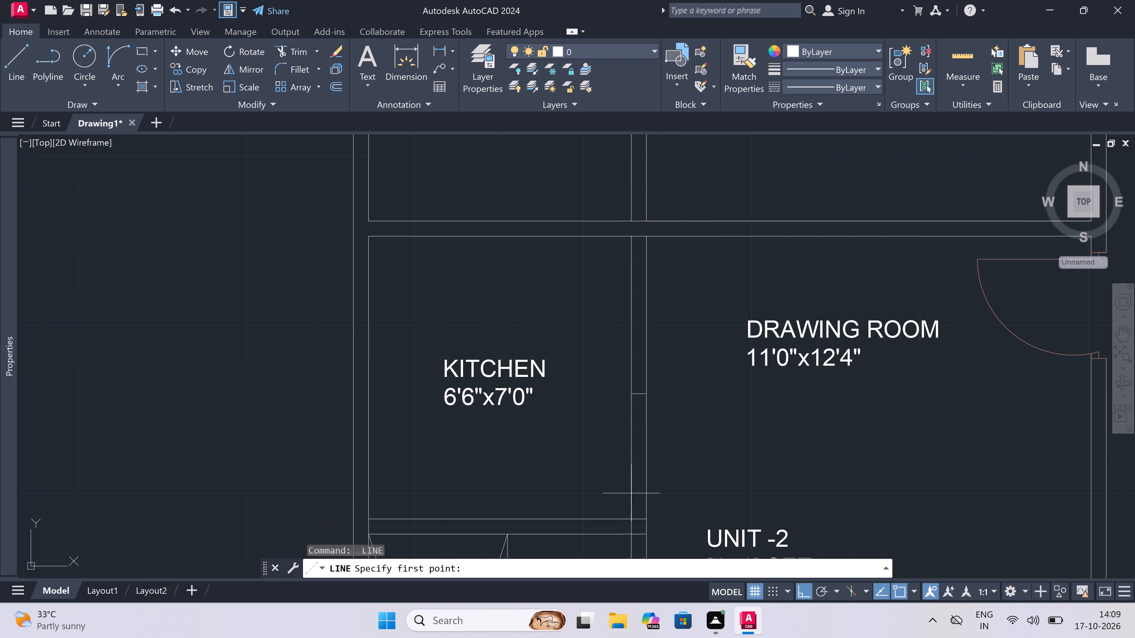
click(632, 493)
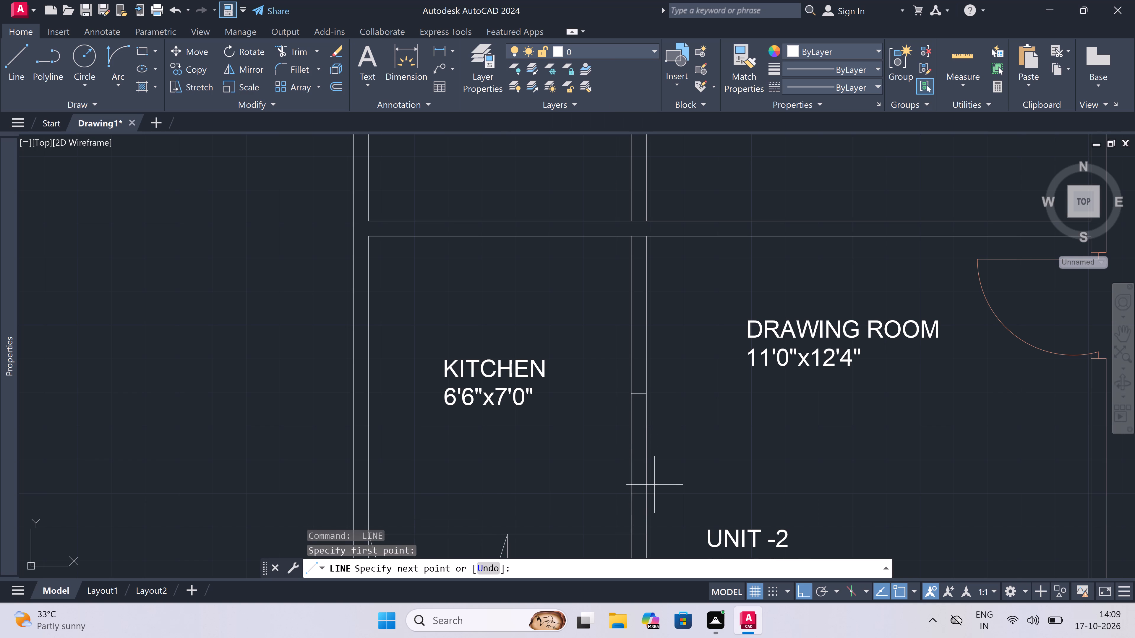
click(648, 492)
key(Escape)
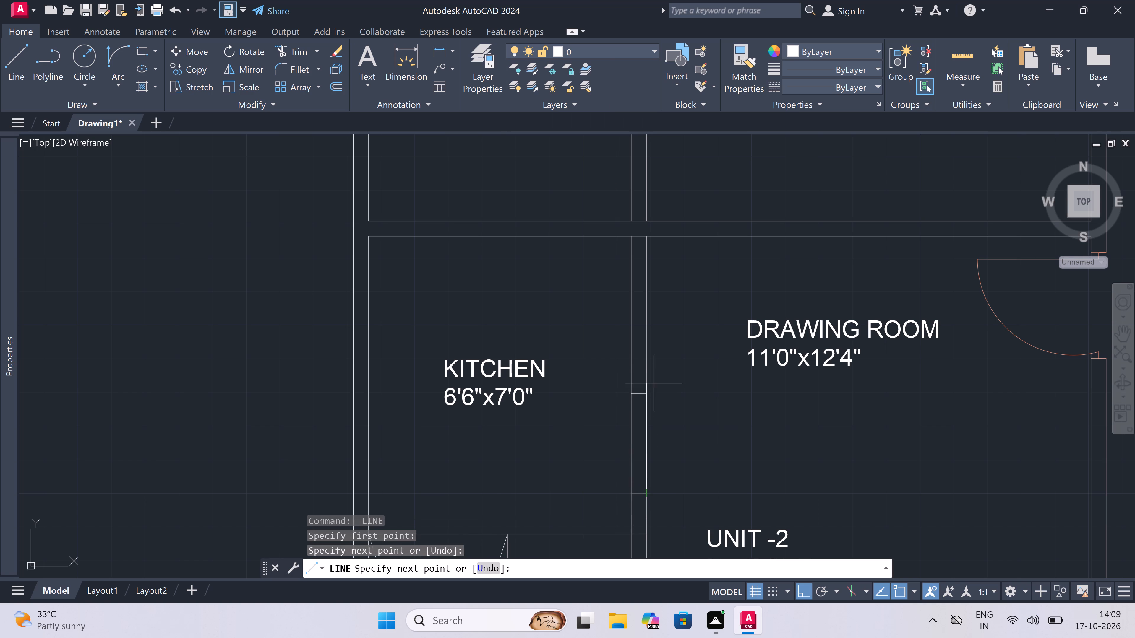
Draw another line across the same kitchen wall, slightly north of the opening's north jamb line.
key(space)
click(628, 375)
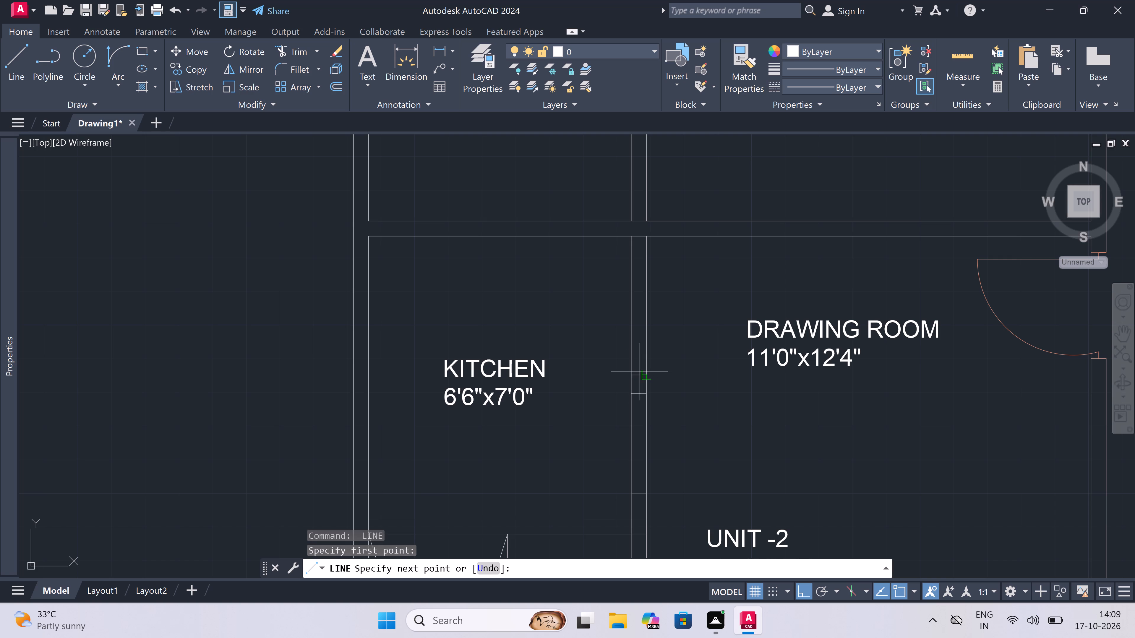
click(641, 372)
key(Escape)
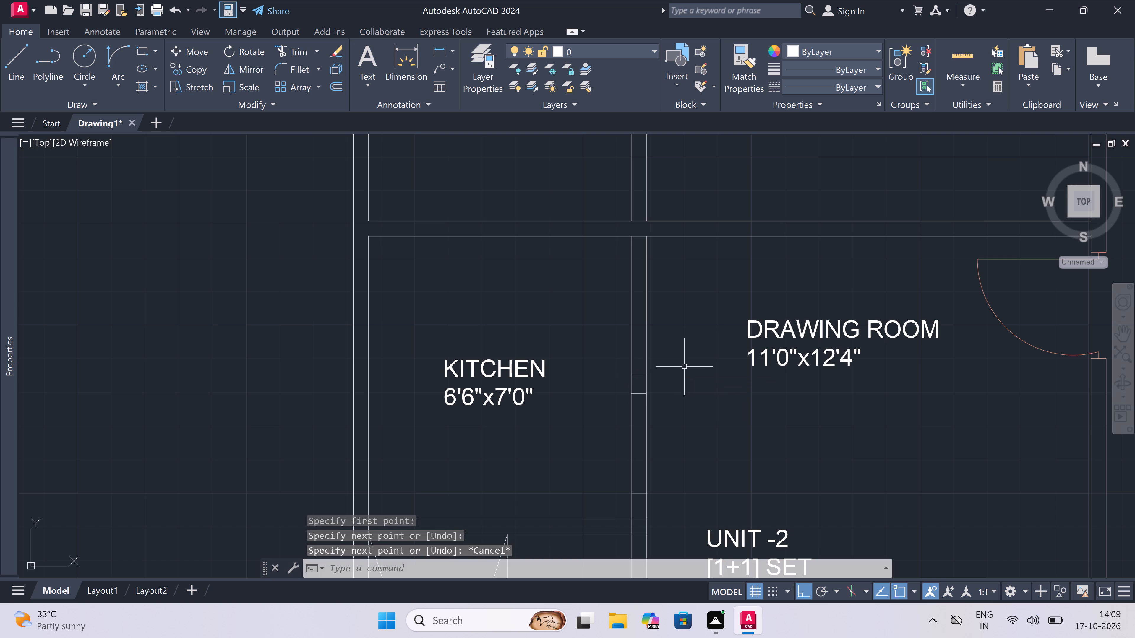
Trim both east wall lines between the jamb lines of the 6'6"x7'0" kitchen in Unit-2 to open it.
text(tr)
key(space)
click(664, 444)
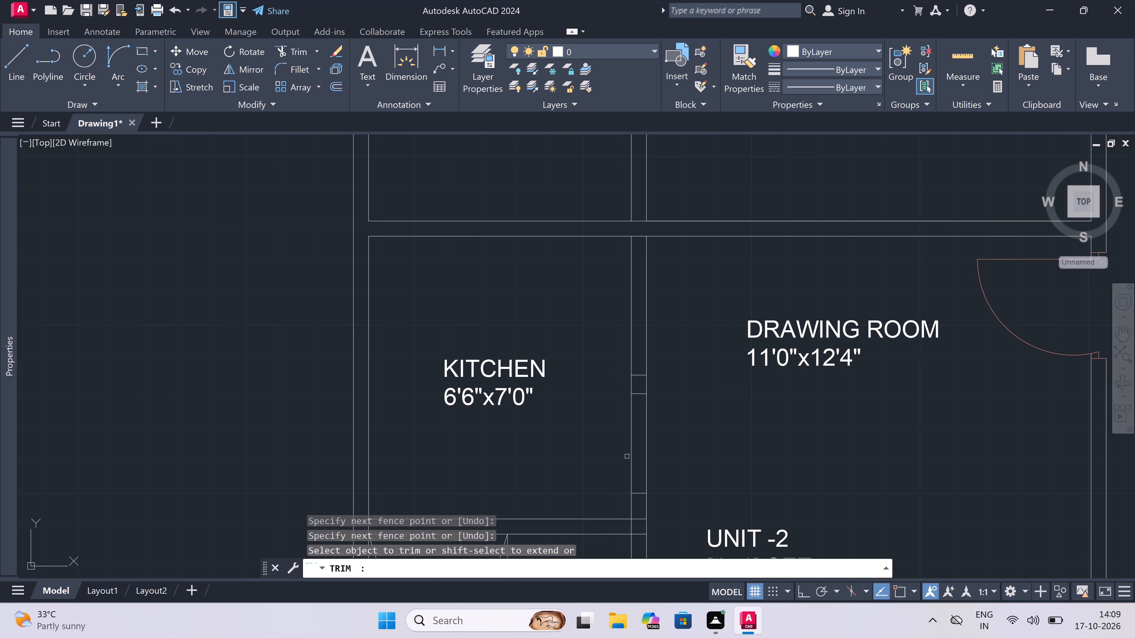
click(615, 455)
click(730, 415)
Widen that kitchen opening northward by trimming the short wall piece up to the extra line and removing the leftover jamb line.
scroll(656, 401, up, 1)
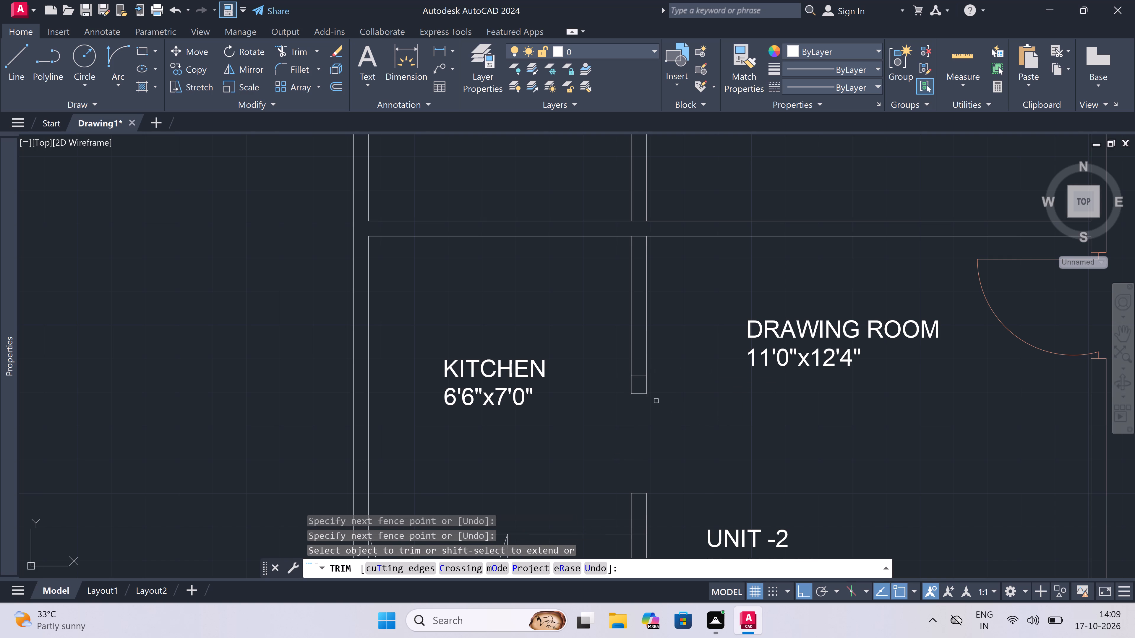
scroll(656, 401, up, 1)
click(655, 375)
click(560, 360)
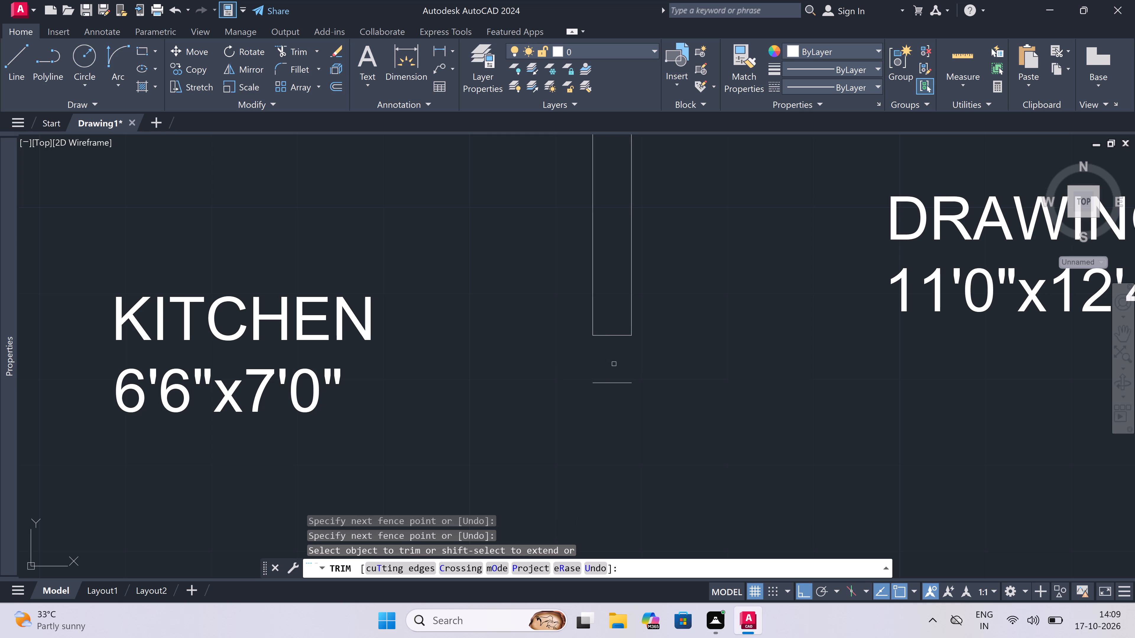
click(617, 365)
click(616, 414)
Trim the kitchen's two south wall lines where they cross the east wall beside the Unit-2 label, cleaning the wall junction.
scroll(621, 396, down, 5)
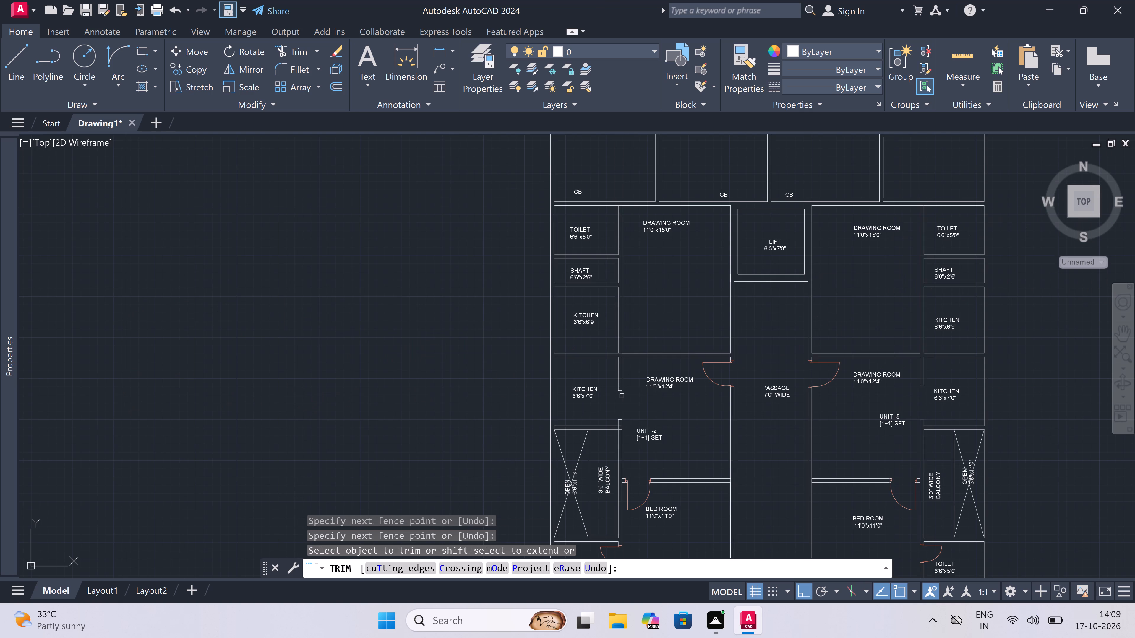
scroll(618, 429, up, 6)
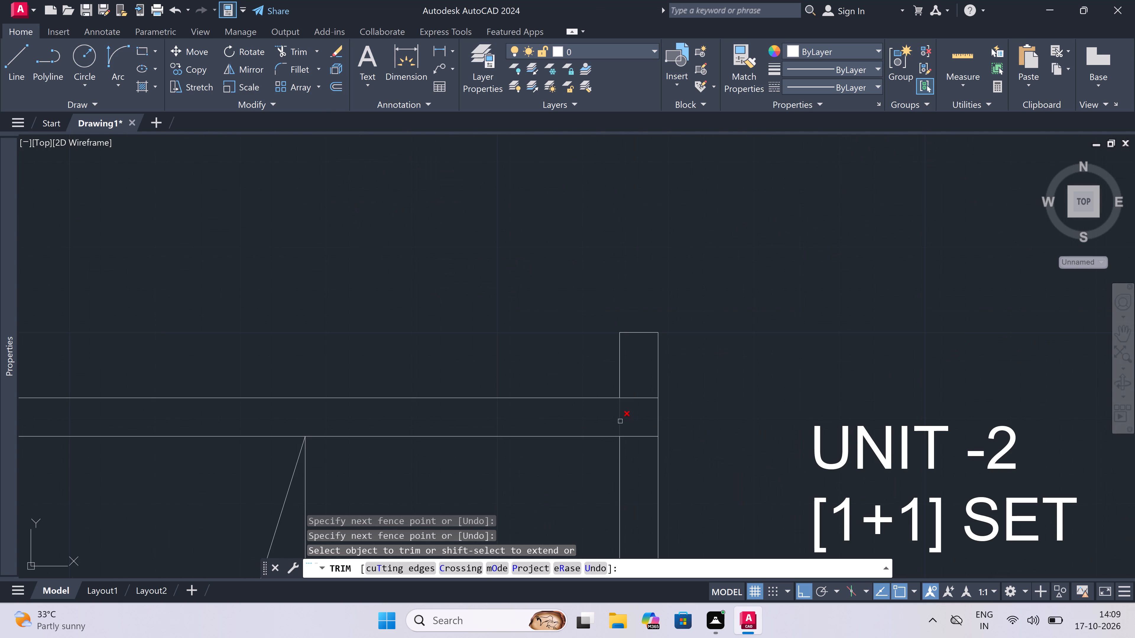
click(636, 387)
drag(636, 464, 639, 465)
click(613, 421)
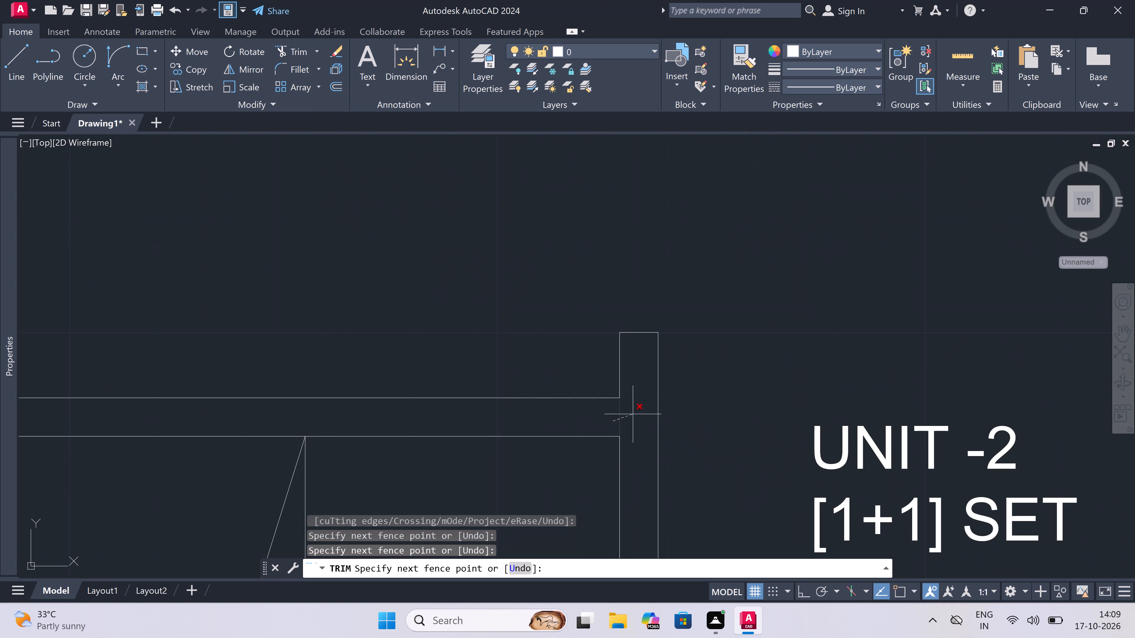
click(634, 414)
scroll(639, 393, down, 8)
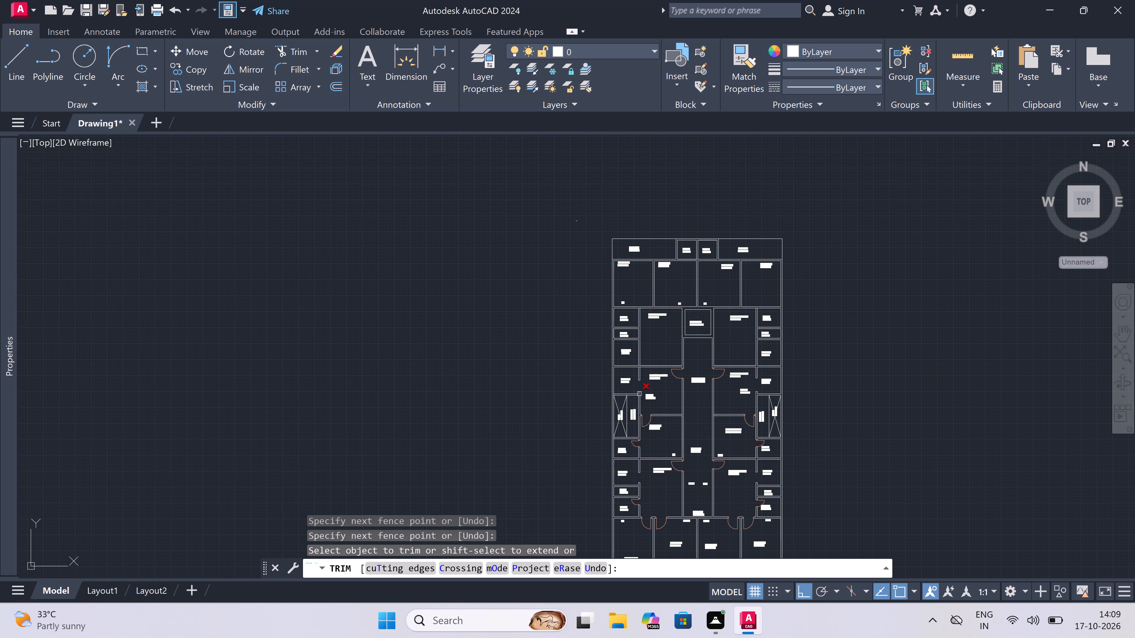
scroll(639, 409, up, 3)
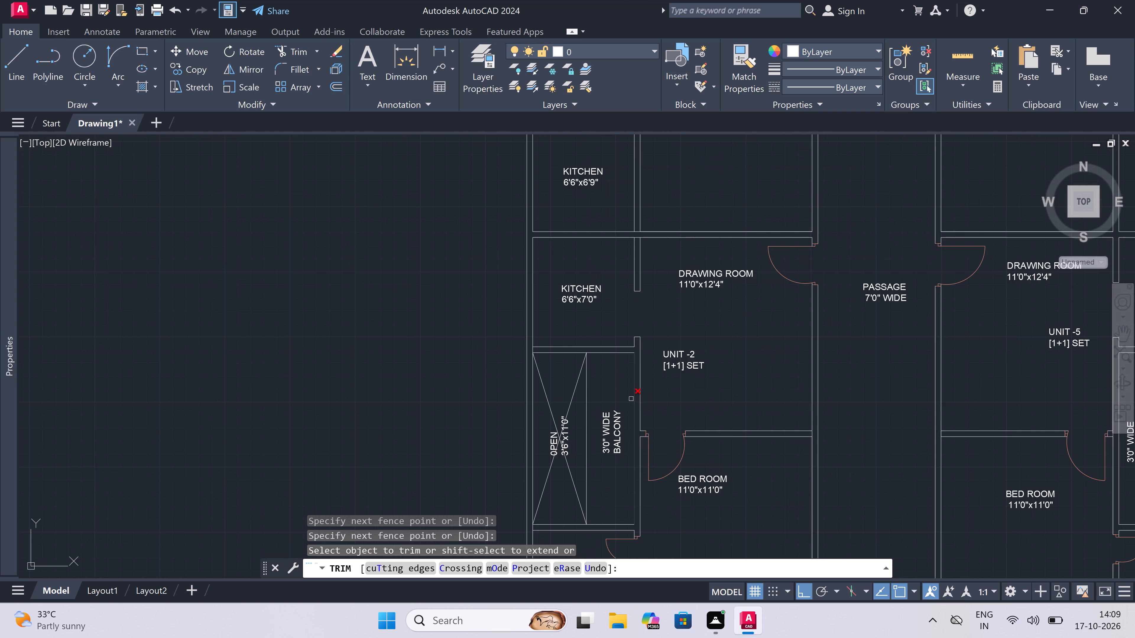
scroll(622, 390, down, 3)
scroll(694, 363, up, 2)
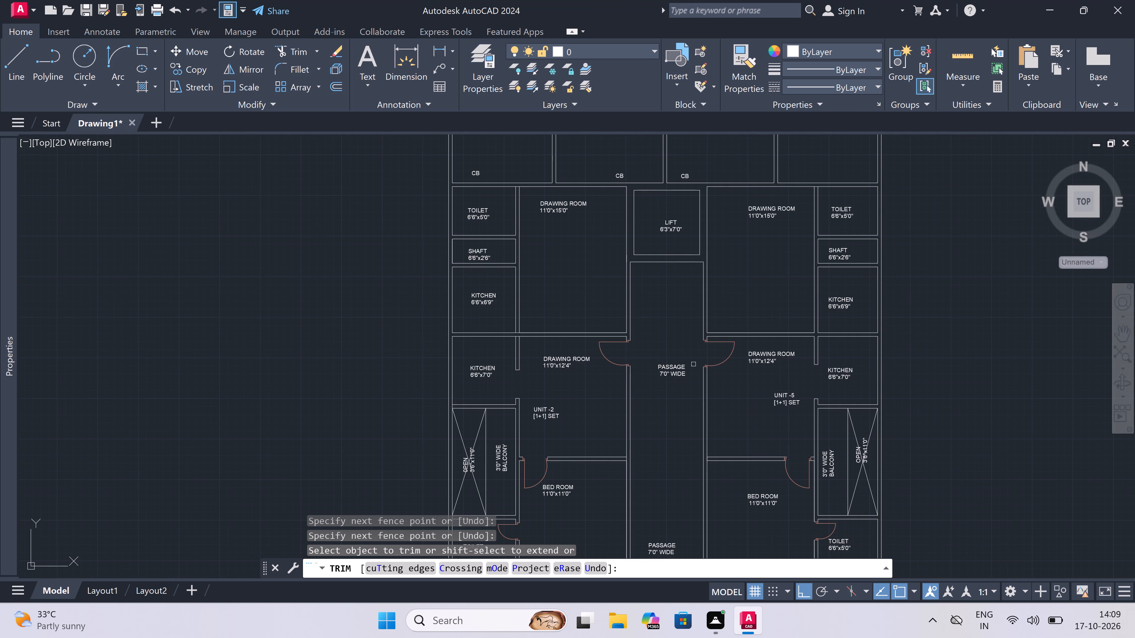
scroll(693, 367, down, 3)
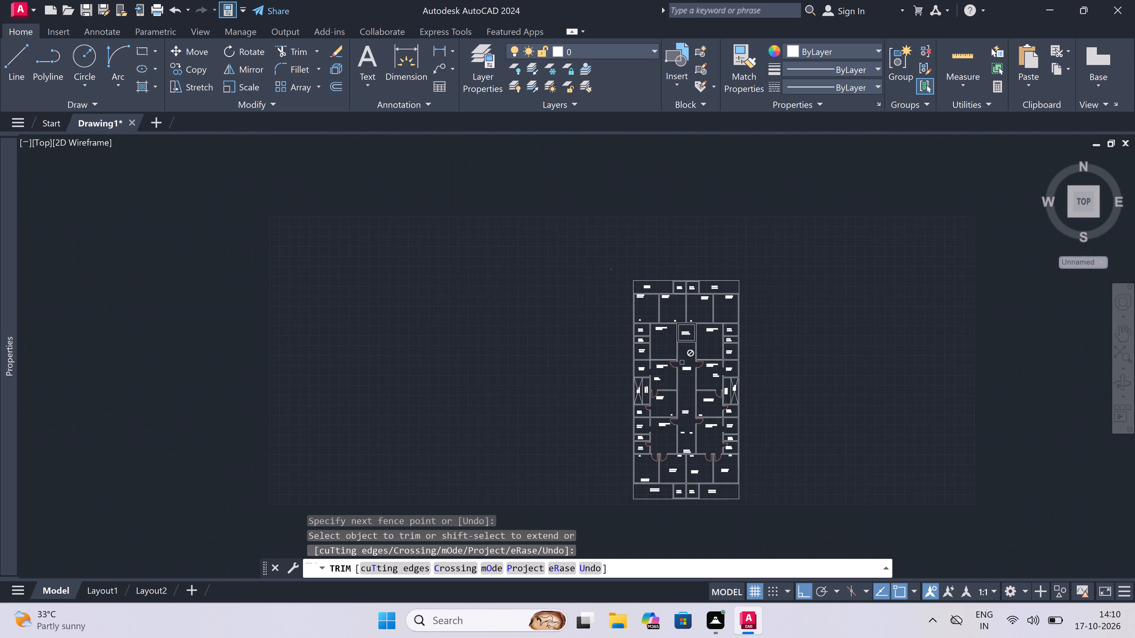
scroll(599, 340, up, 2)
key(Escape)
Draw two jamb lines across the east wall of the west 6'6"x6'9" kitchen, one near its north end and one mid-wall.
scroll(608, 341, down, 3)
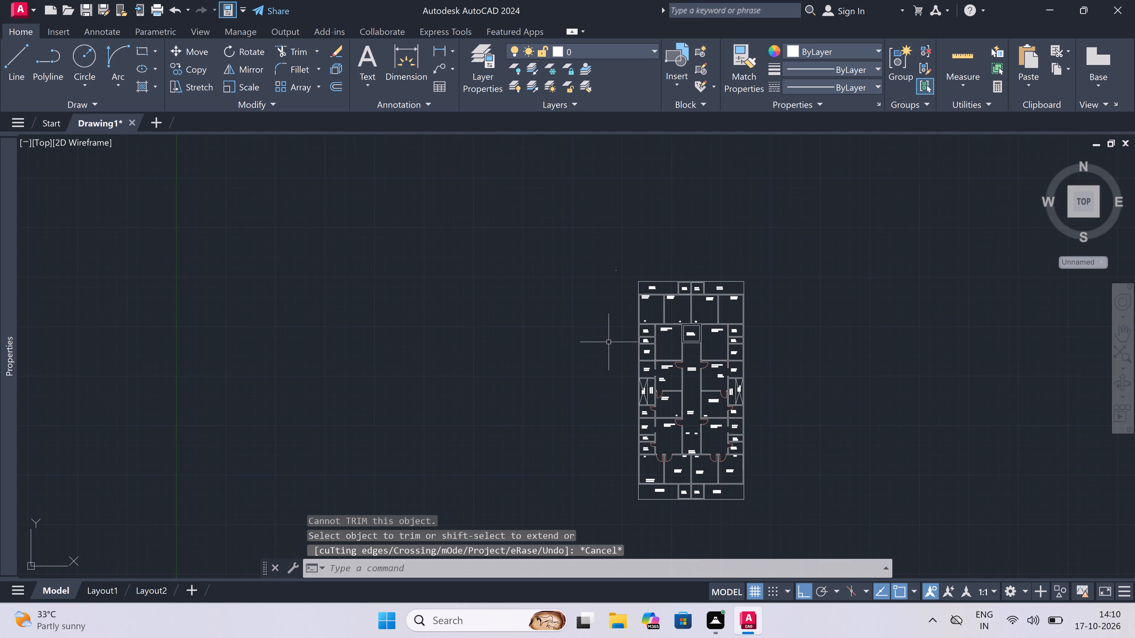
scroll(639, 342, up, 5)
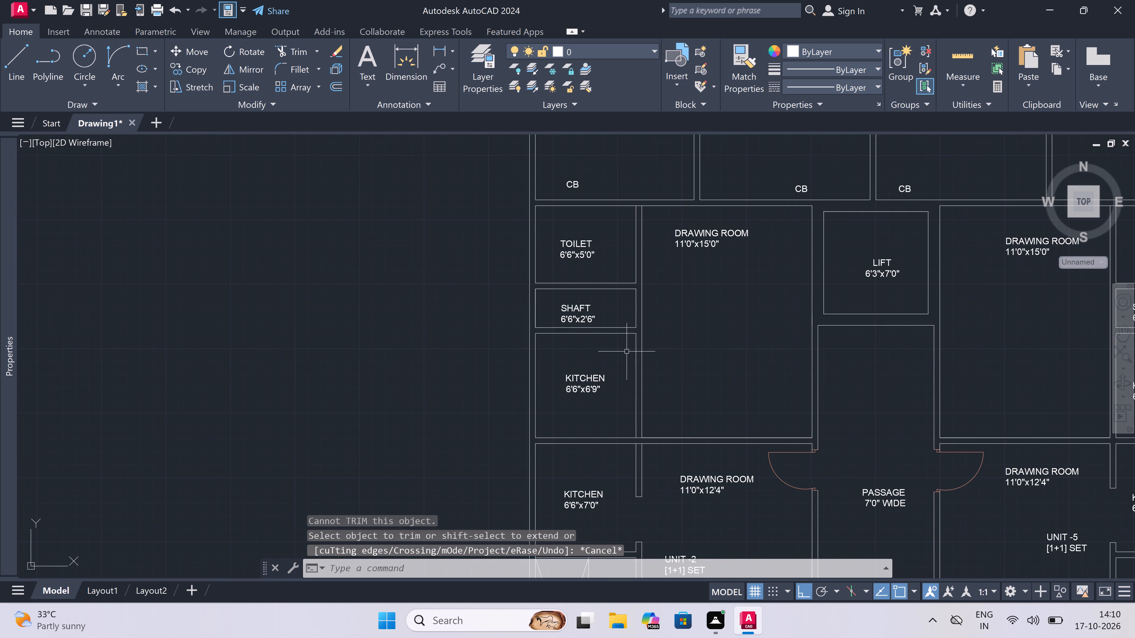
text(l)
key(space)
scroll(633, 385, up, 2)
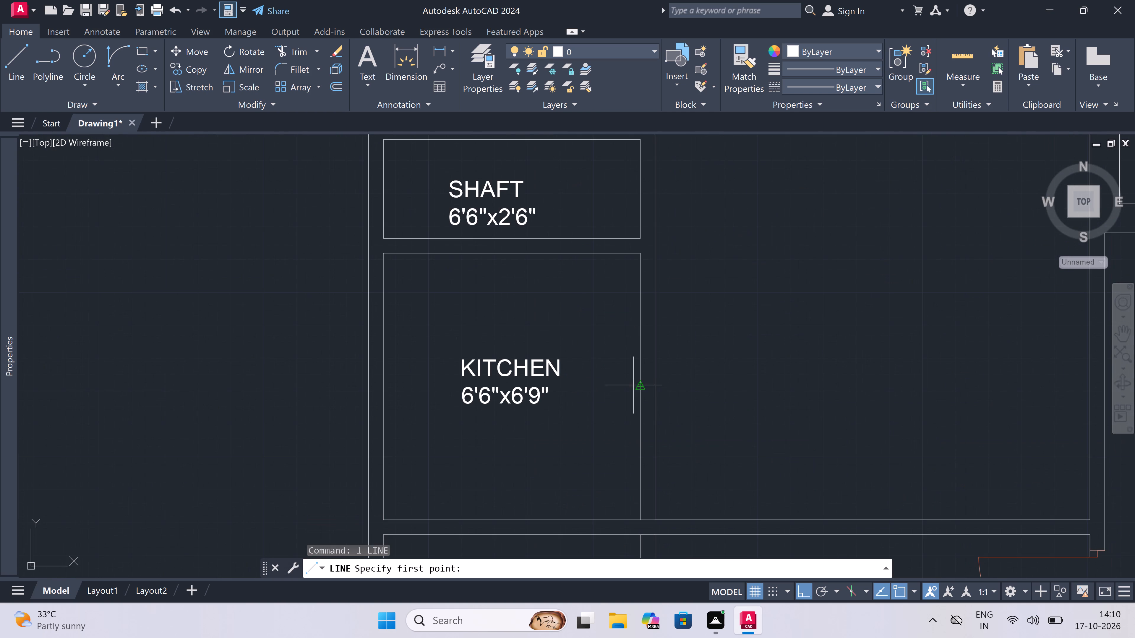
click(641, 383)
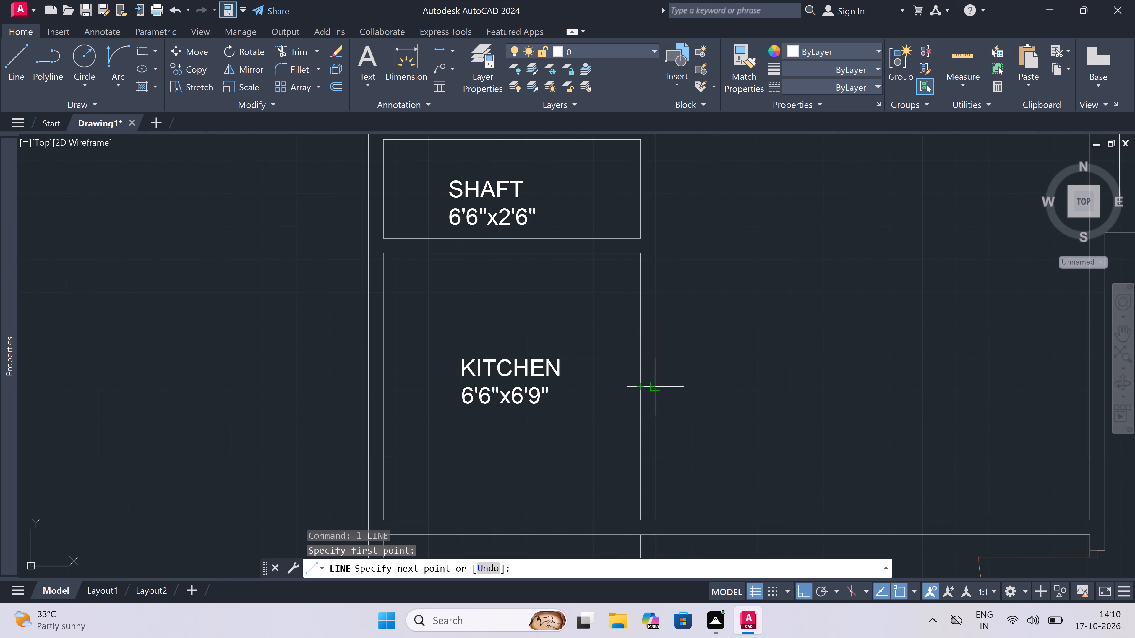
click(656, 383)
key(Escape)
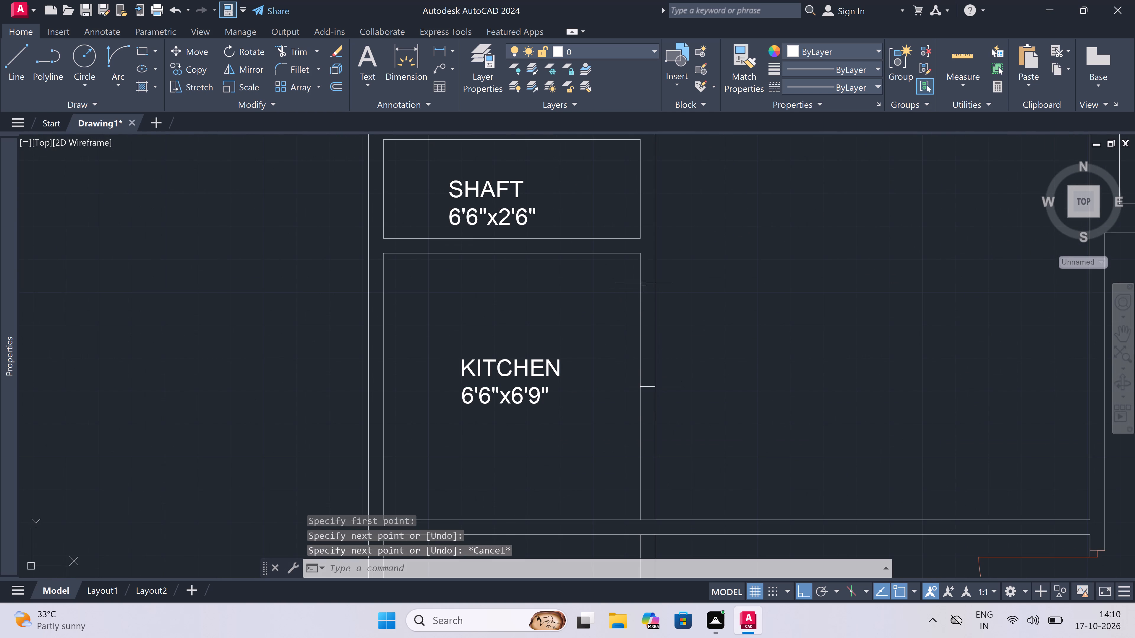
key(space)
click(641, 280)
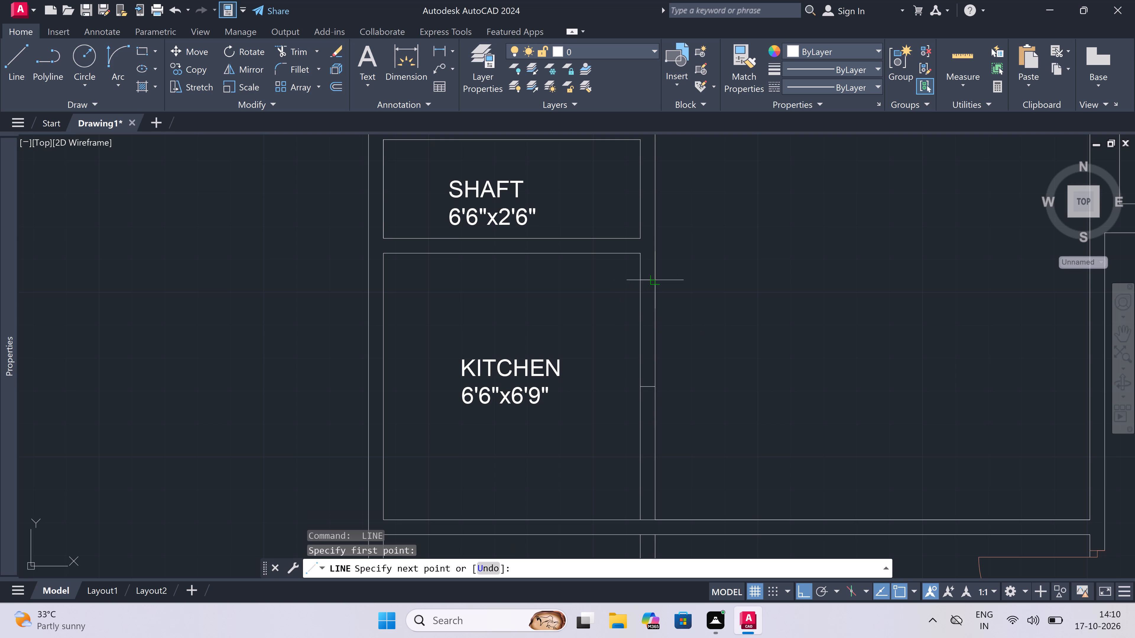
click(657, 278)
key(Escape)
Trim both wall lines between the two jamb lines of the west 6'6"x6'9" kitchen to open it.
text(tr)
key(space)
triple_click(661, 326)
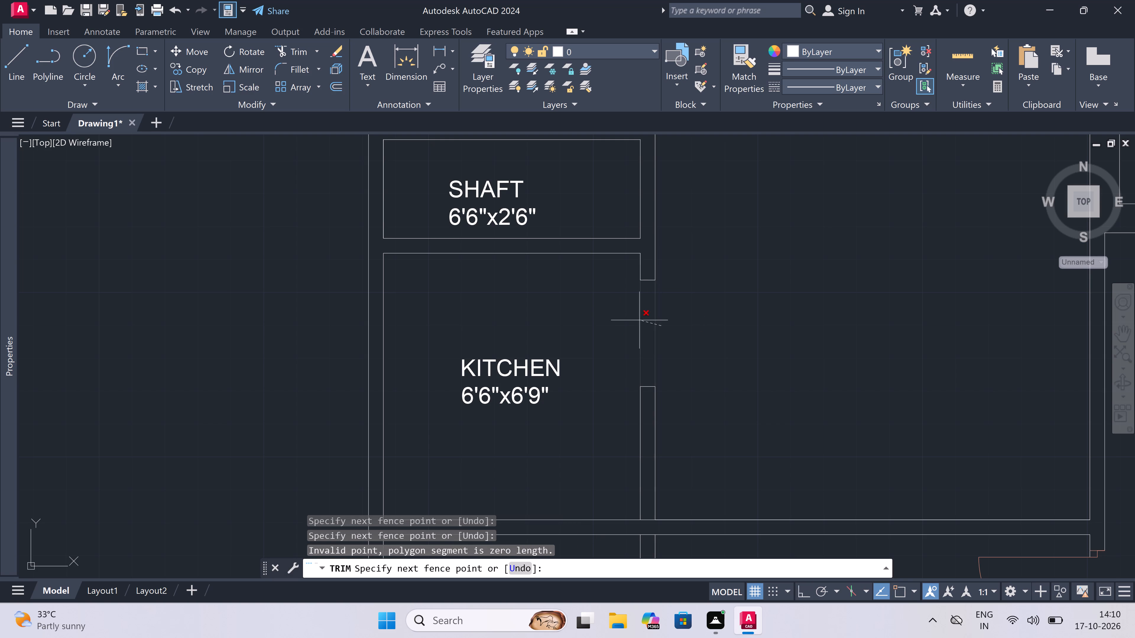
click(639, 320)
key(Escape)
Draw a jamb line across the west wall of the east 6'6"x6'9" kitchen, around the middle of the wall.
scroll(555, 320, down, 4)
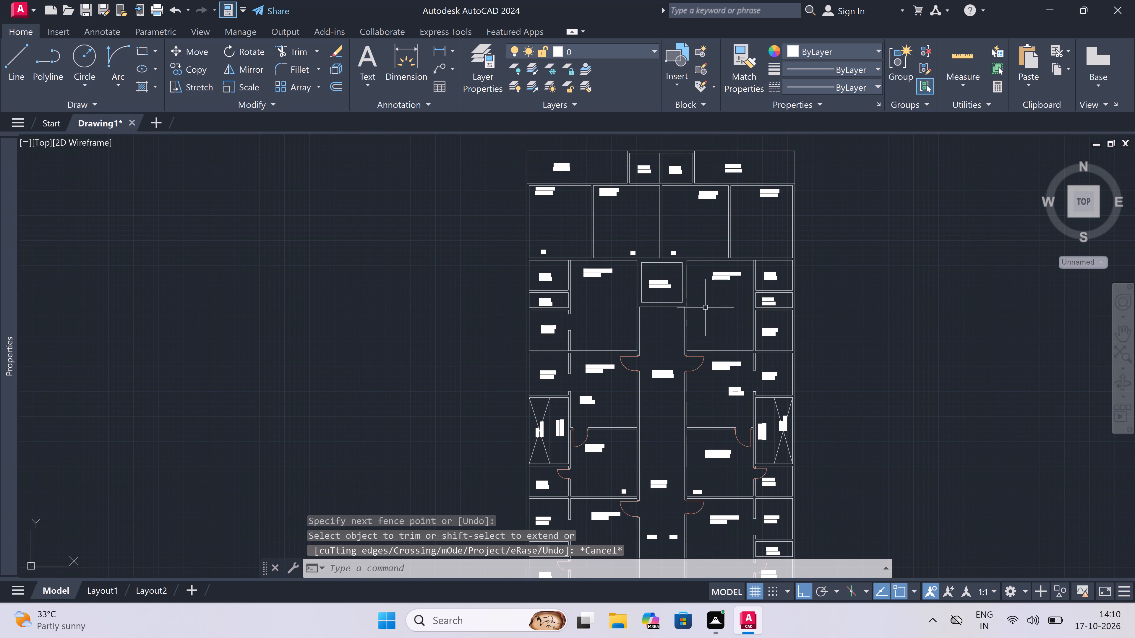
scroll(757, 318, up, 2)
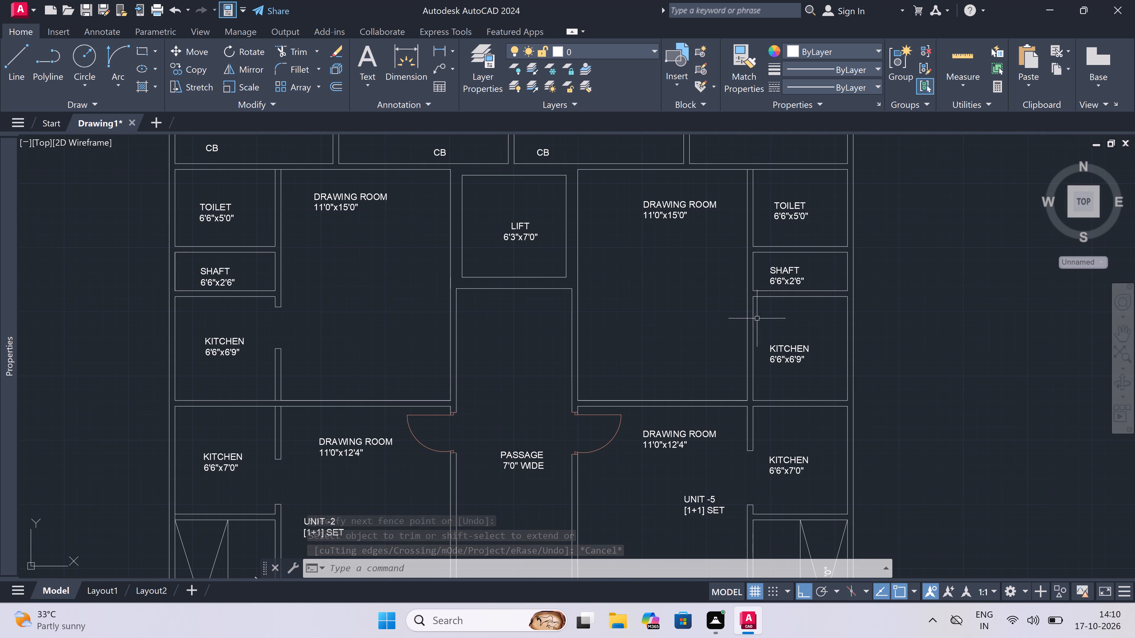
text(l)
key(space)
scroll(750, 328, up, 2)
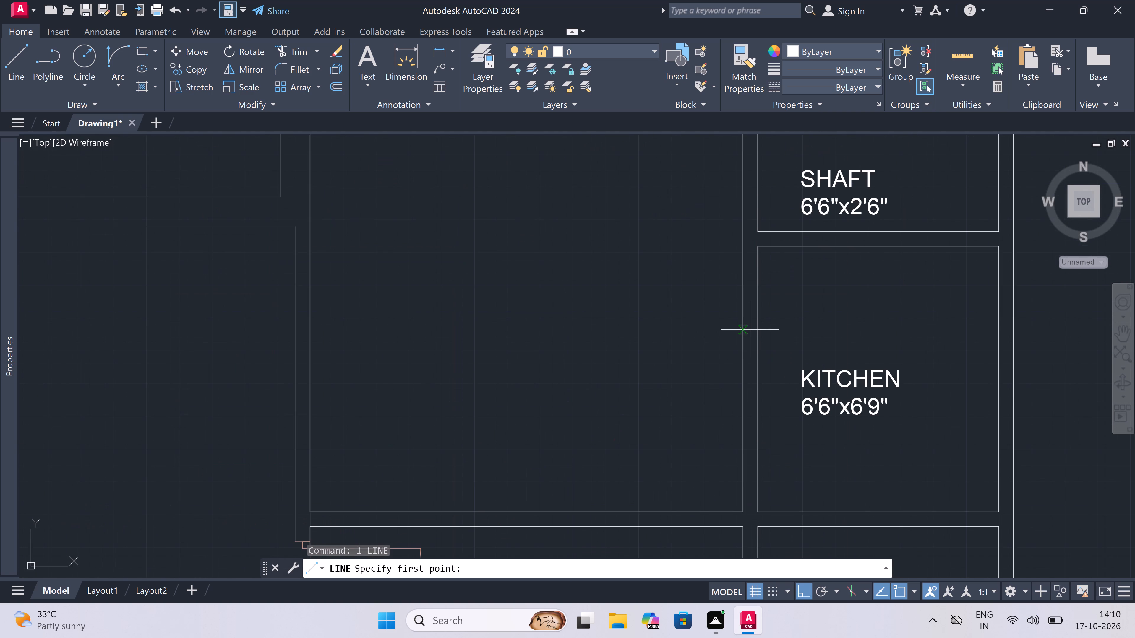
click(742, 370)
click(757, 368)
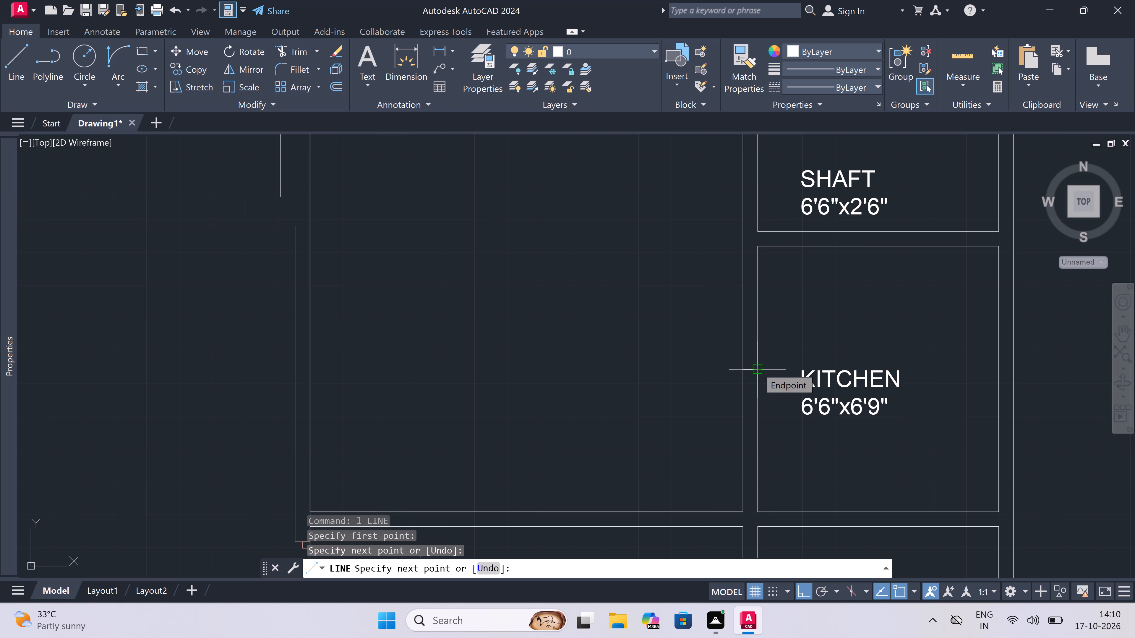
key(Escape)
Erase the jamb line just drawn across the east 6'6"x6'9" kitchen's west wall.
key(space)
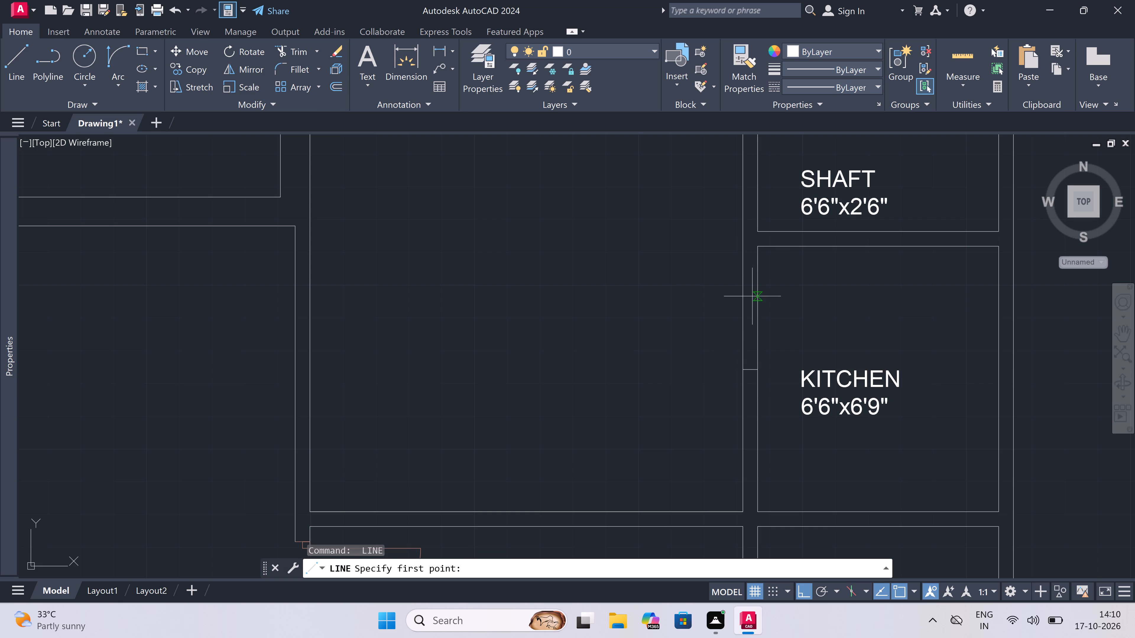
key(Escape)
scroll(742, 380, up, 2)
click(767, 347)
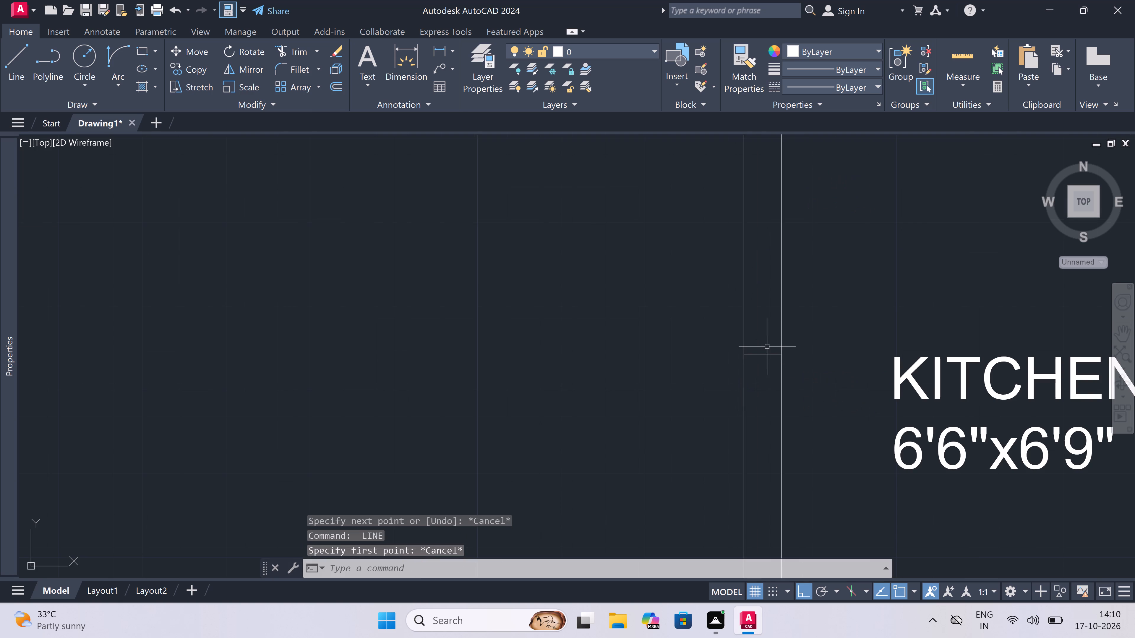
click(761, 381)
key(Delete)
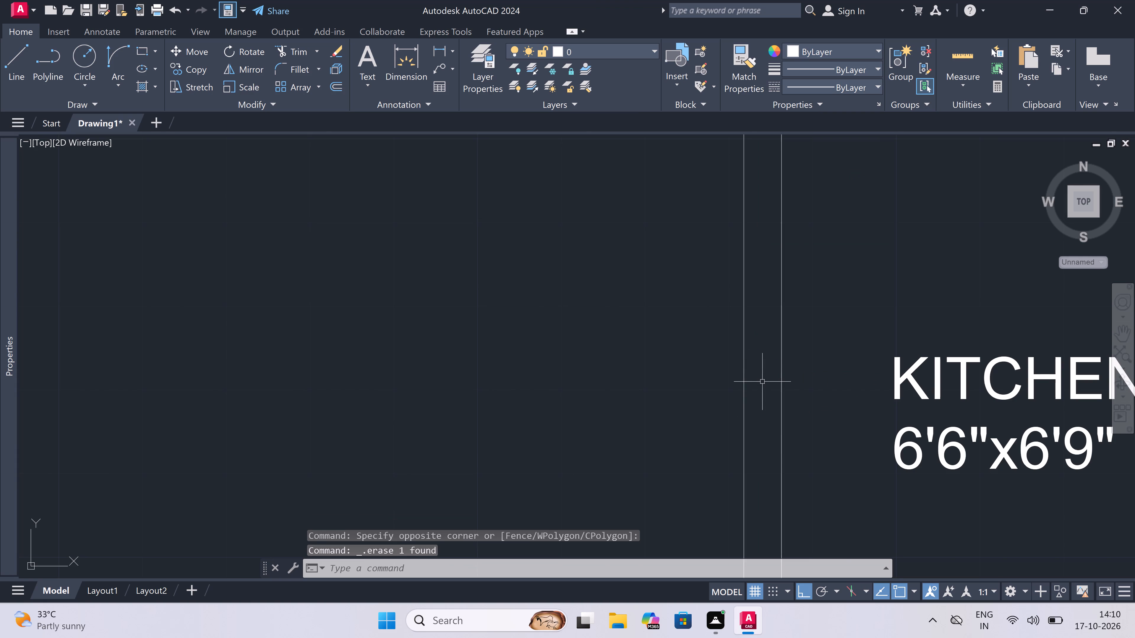
Draw two jamb lines across the west wall of the east 6'6"x6'9" kitchen, one near its north end and one beyond mid-wall.
scroll(762, 382, down, 2)
key(l)
key(space)
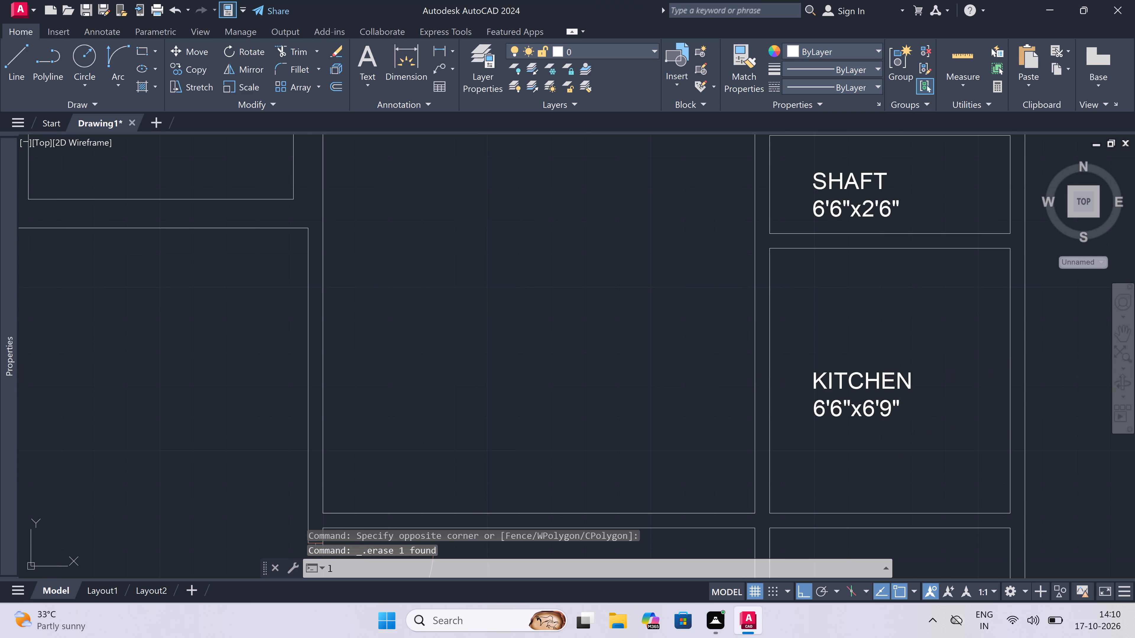
scroll(765, 331, down, 2)
scroll(758, 300, up, 2)
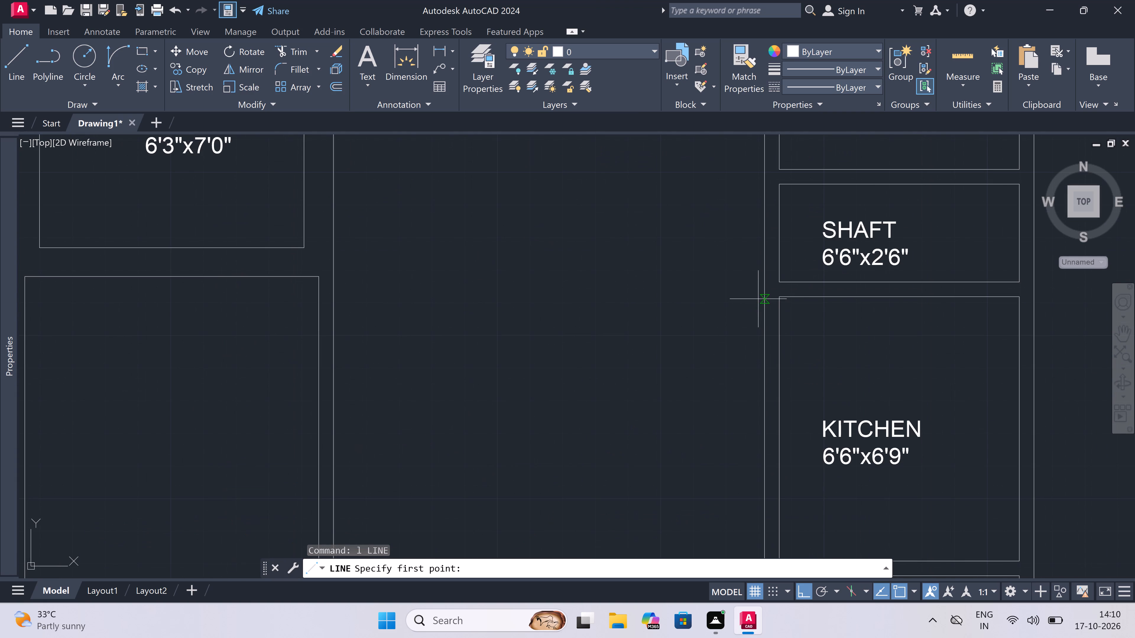
click(763, 332)
click(776, 335)
key(Escape)
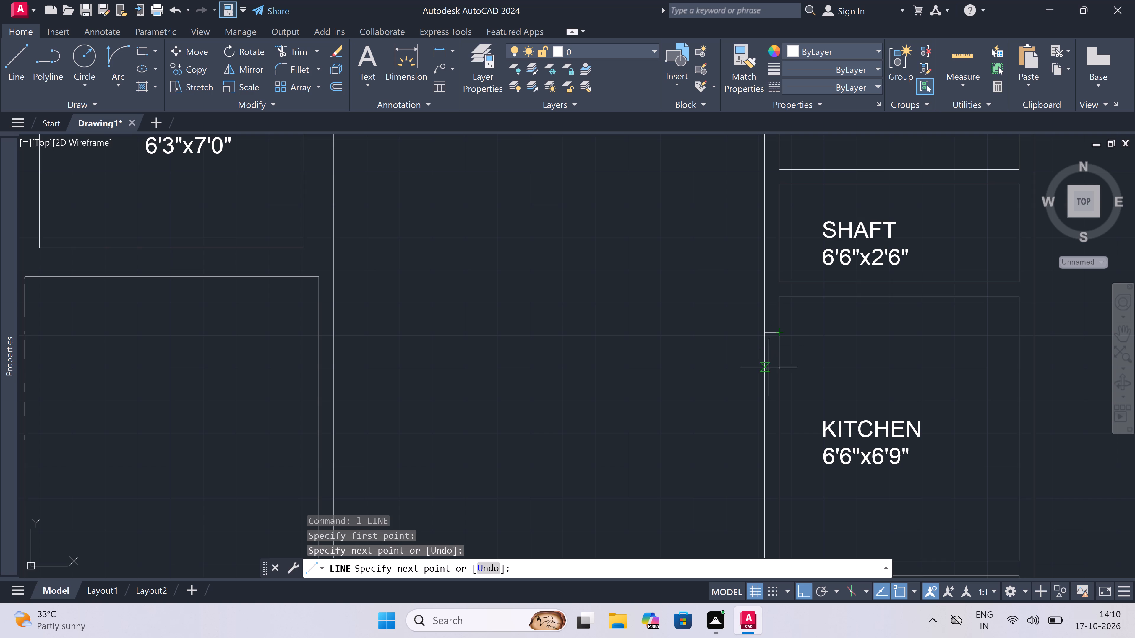
key(space)
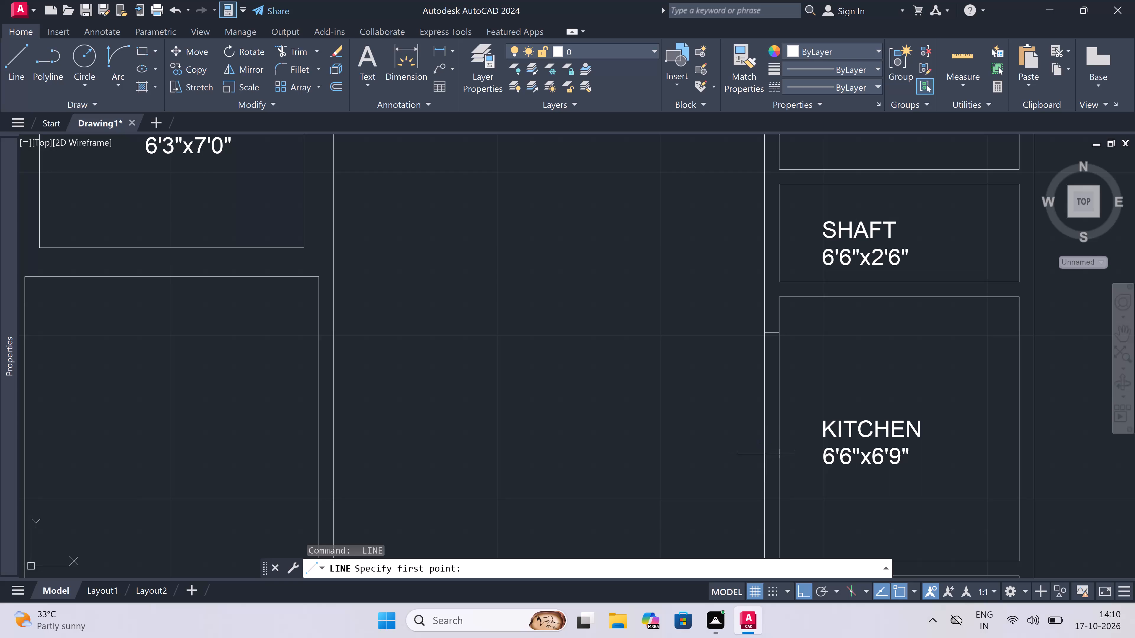
click(764, 460)
click(780, 459)
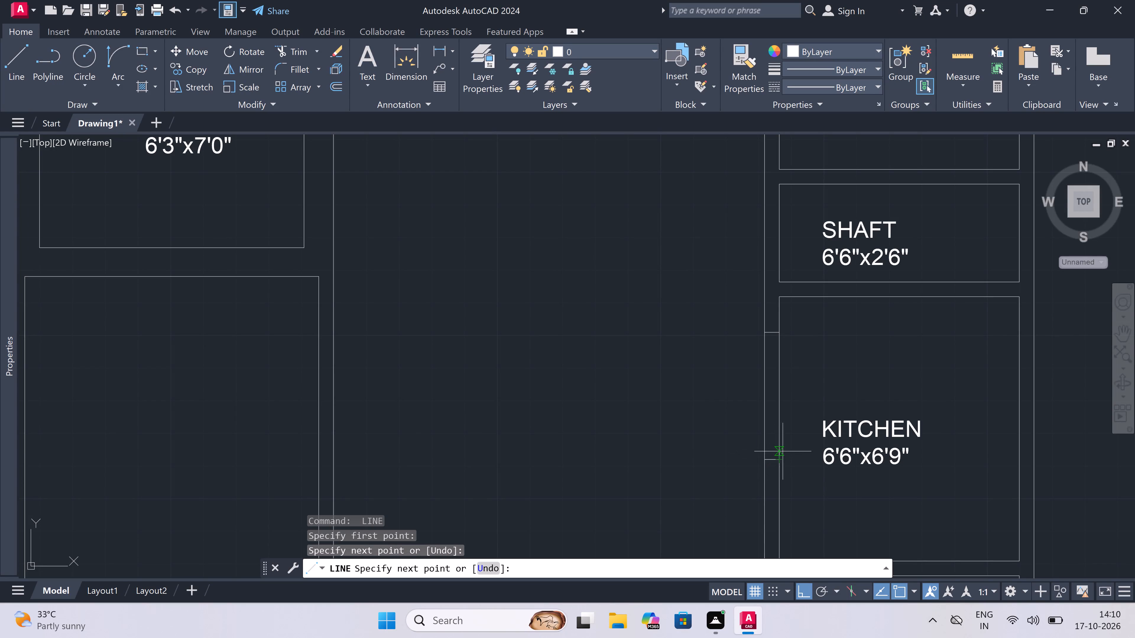
key(Escape)
Trim both wall lines between the two jamb lines of the east 6'6"x6'9" kitchen to open it.
key(t)
key(r)
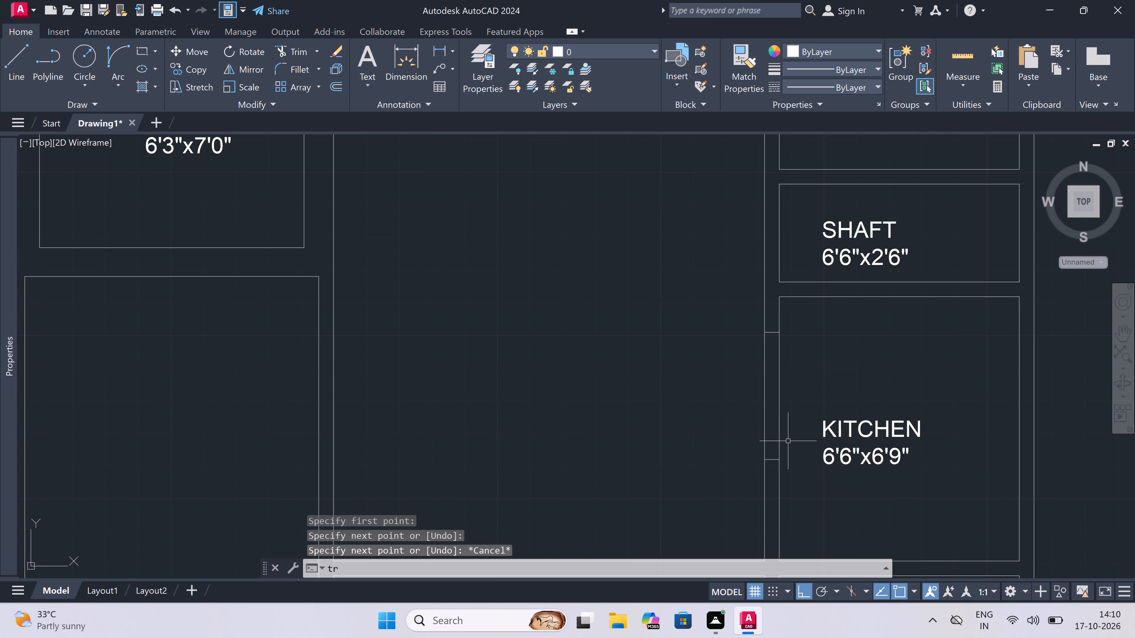
key(space)
click(799, 410)
click(719, 400)
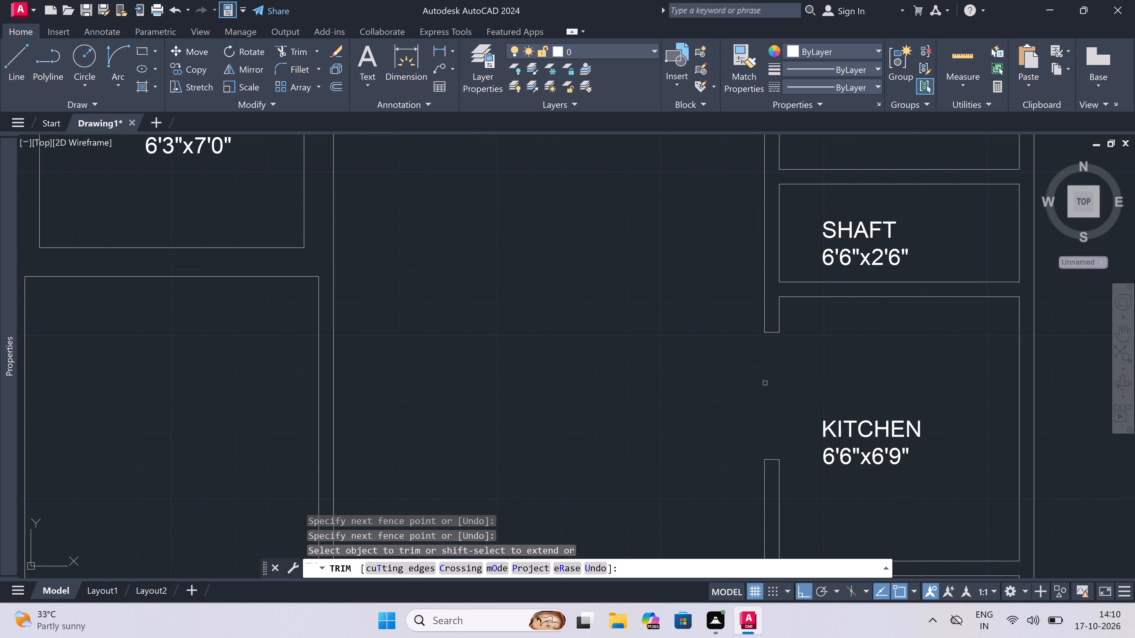
key(Escape)
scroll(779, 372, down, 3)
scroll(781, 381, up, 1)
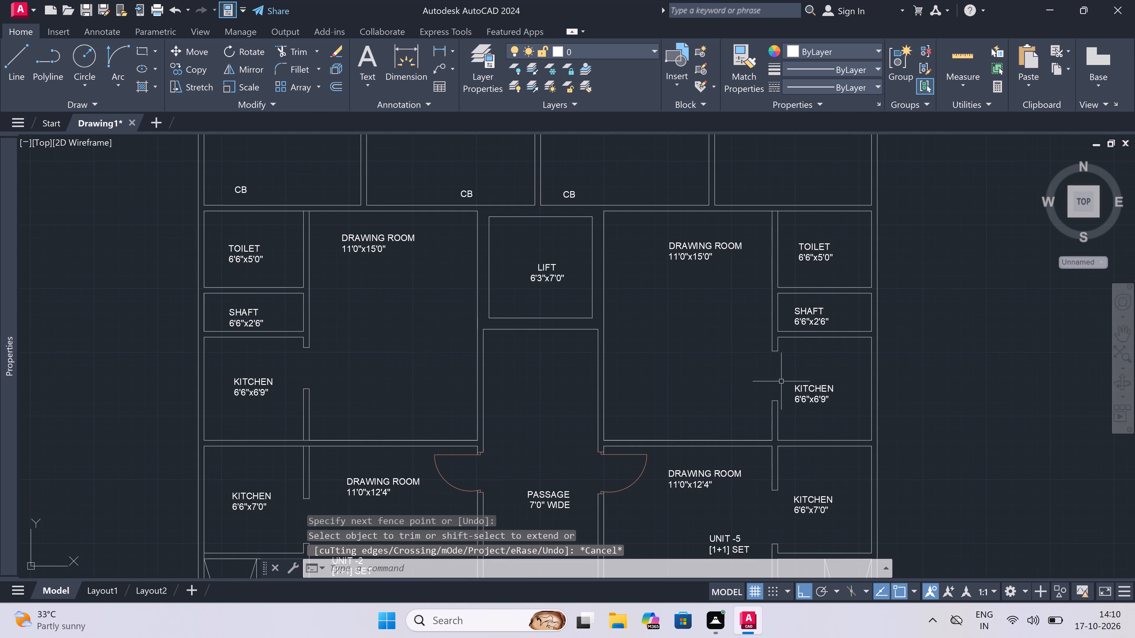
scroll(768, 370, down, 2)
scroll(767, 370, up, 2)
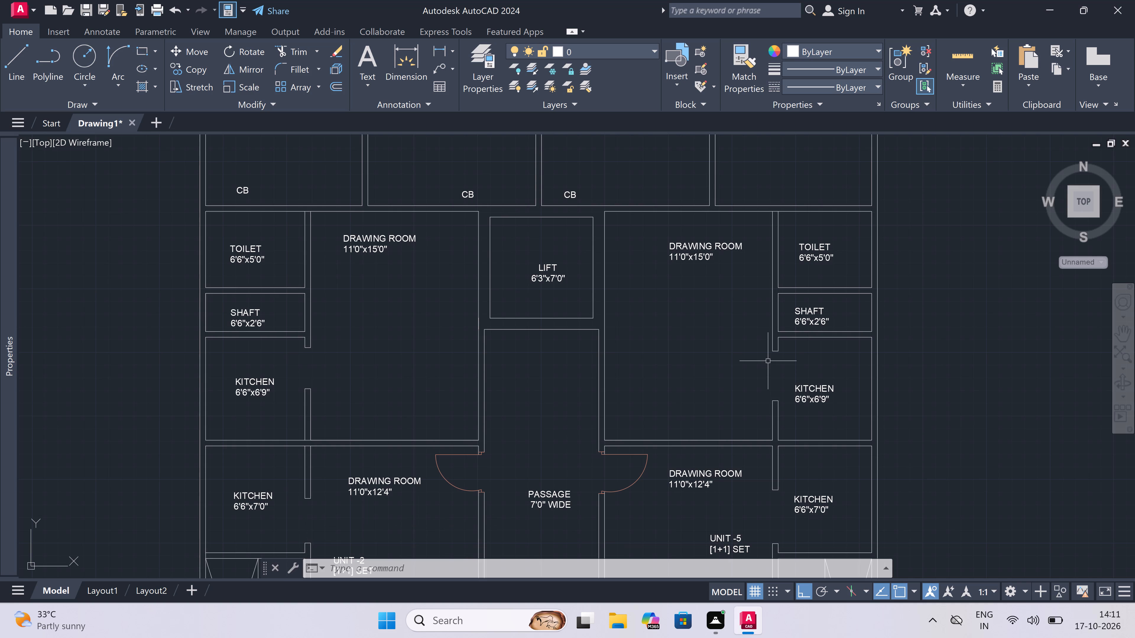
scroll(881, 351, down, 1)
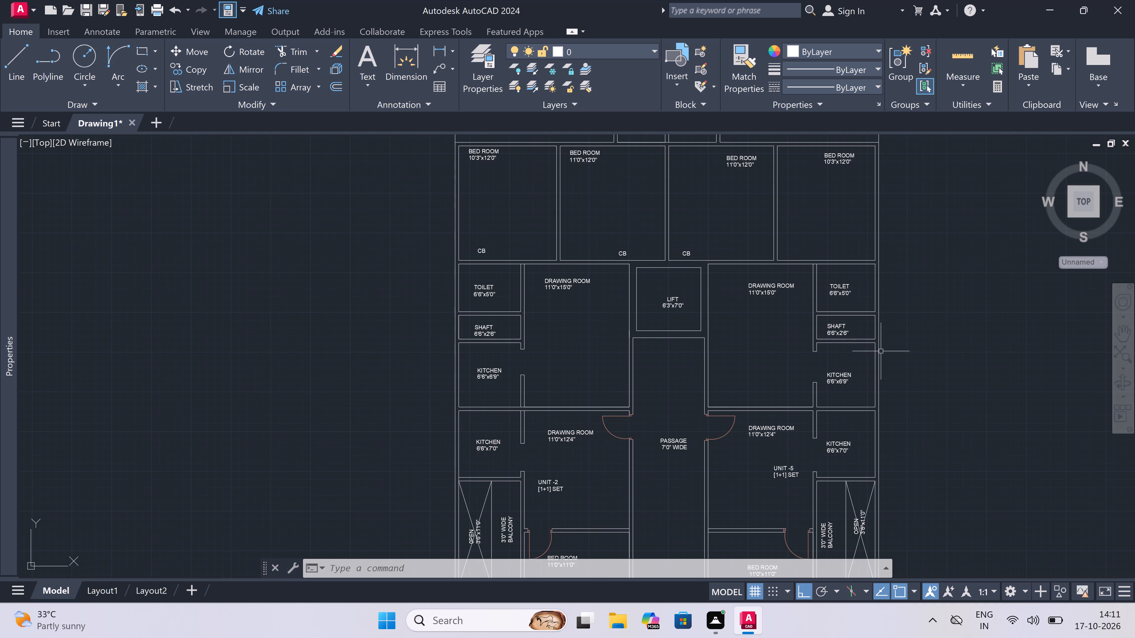
Draw an L-shaped counter line in the northeast 6'6"x6'9" kitchen, about 4'-10" east from its west wall, turning north to the north wall.
scroll(896, 356, up, 2)
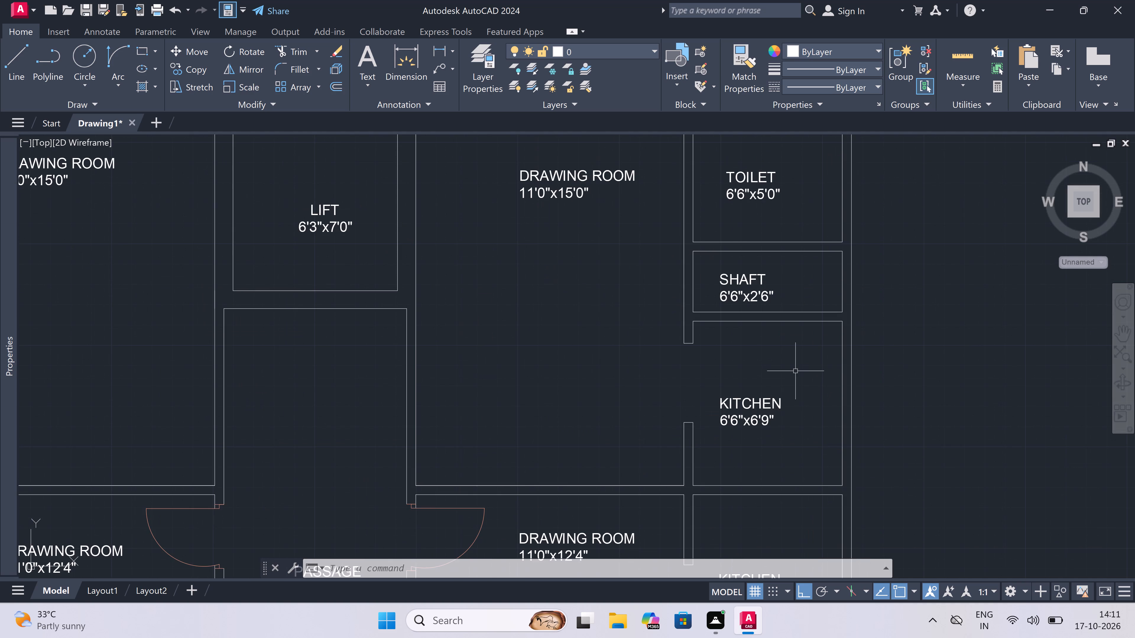
key(l)
key(space)
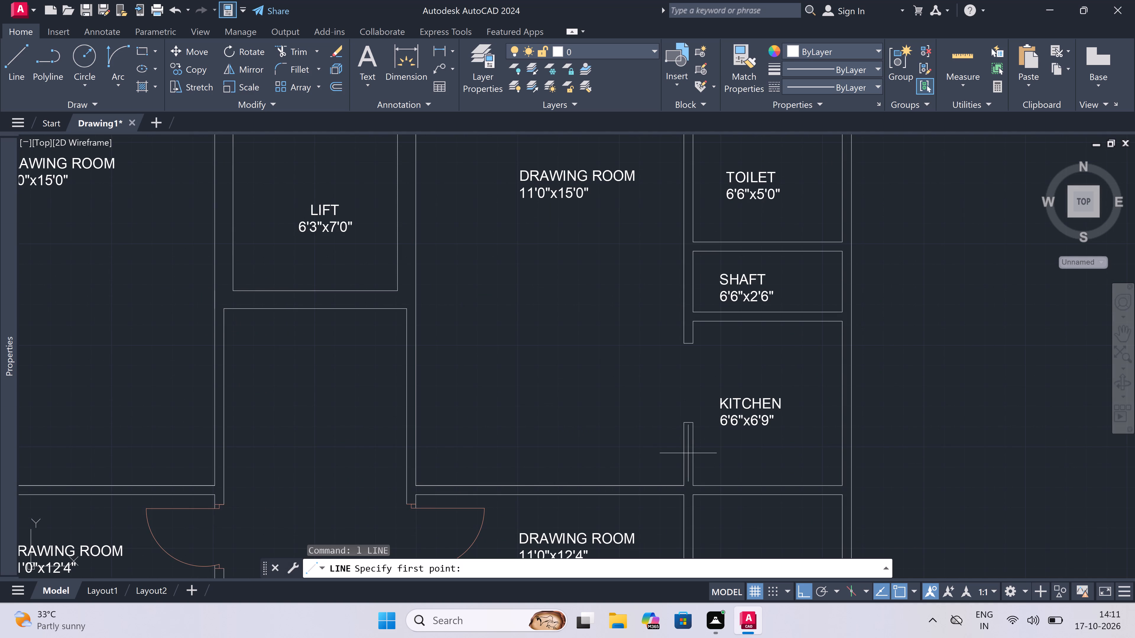
click(695, 451)
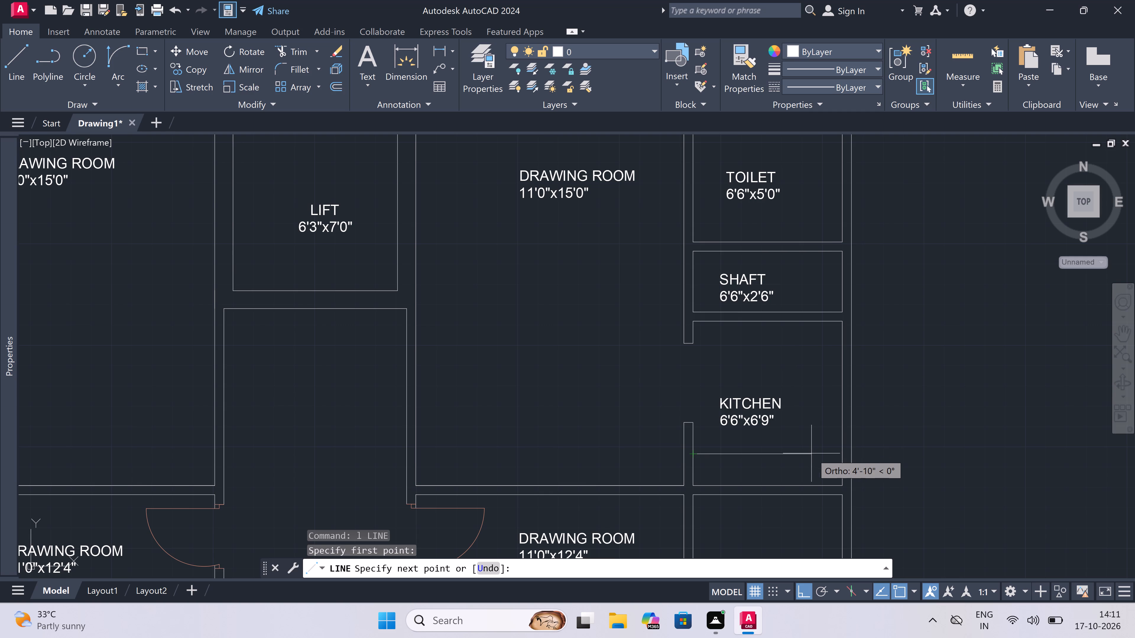
drag(811, 454, 814, 456)
click(811, 317)
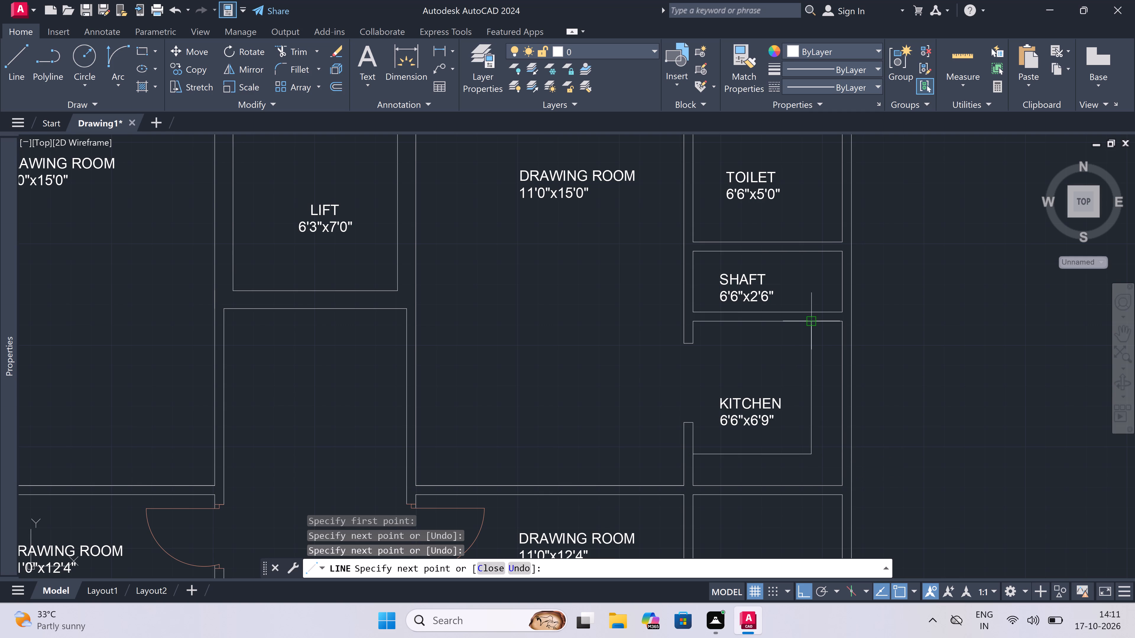
key(Escape)
Draw an L-shaped counter line in the northwest 6'6"x6'9" kitchen, running west from its east wall below the label, turning north to the north wall.
scroll(810, 319, down, 5)
key(space)
scroll(693, 322, up, 3)
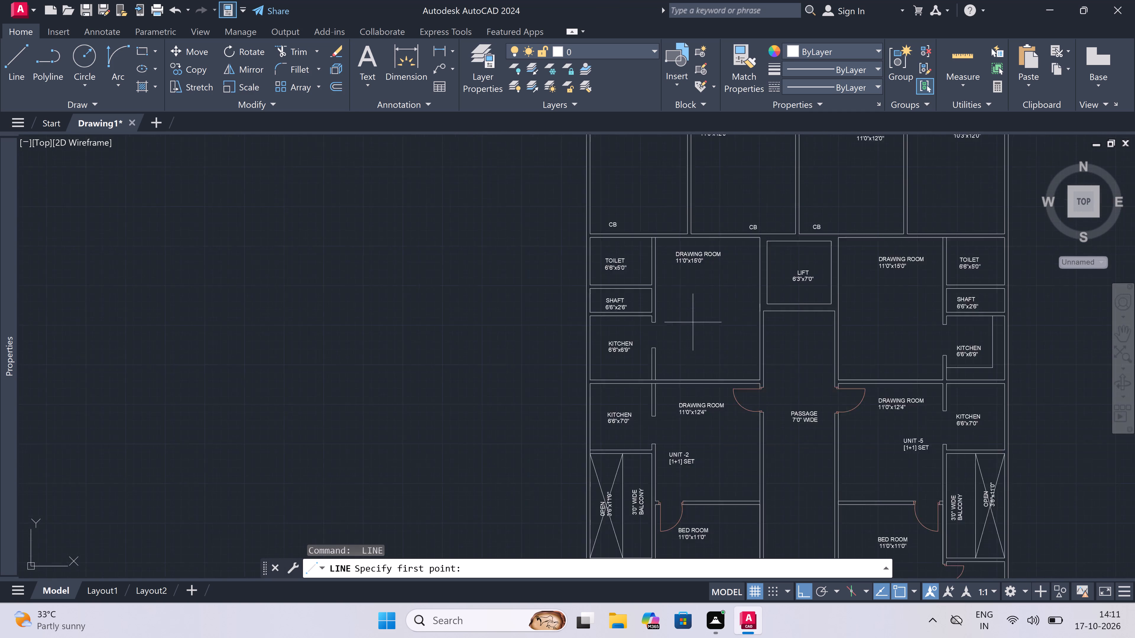
scroll(624, 388, up, 1)
click(627, 388)
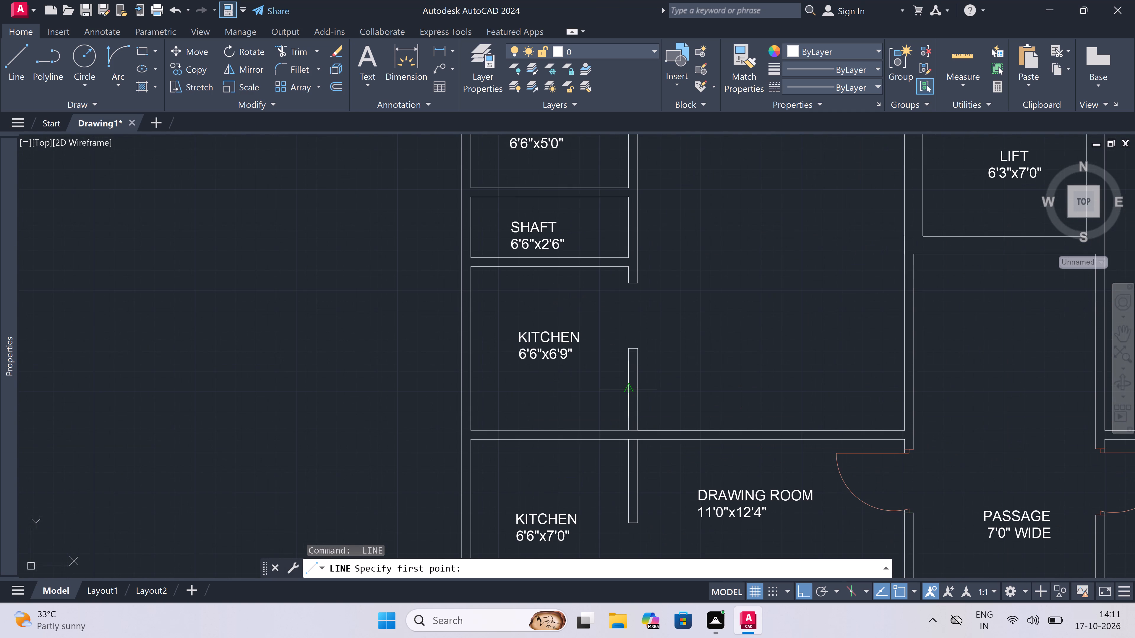
click(500, 388)
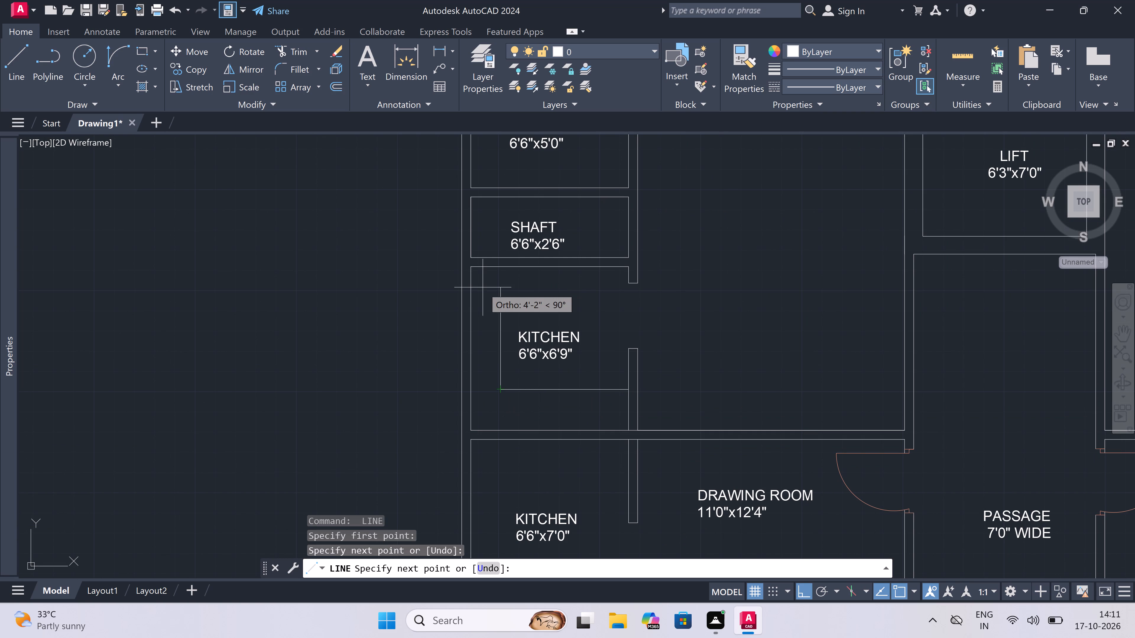
click(500, 270)
key(Escape)
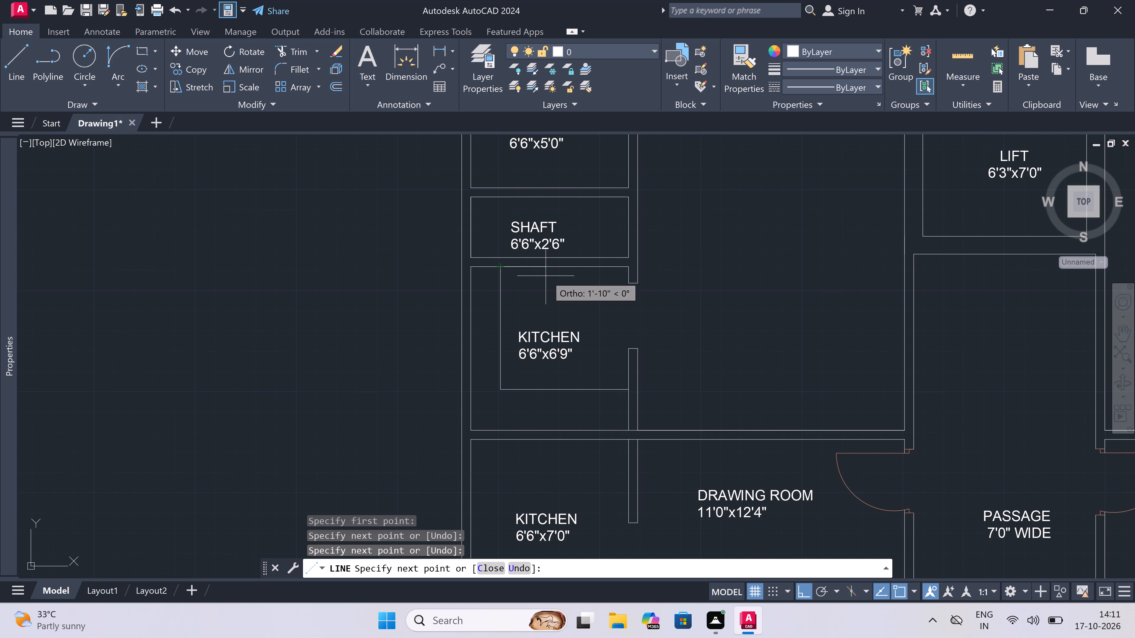
Draw an L-shaped counter line in the southwest 6'6"x6'9" kitchen, about 5'-4" west from its east wall, turning south to the south wall.
scroll(565, 278, down, 4)
scroll(562, 330, up, 1)
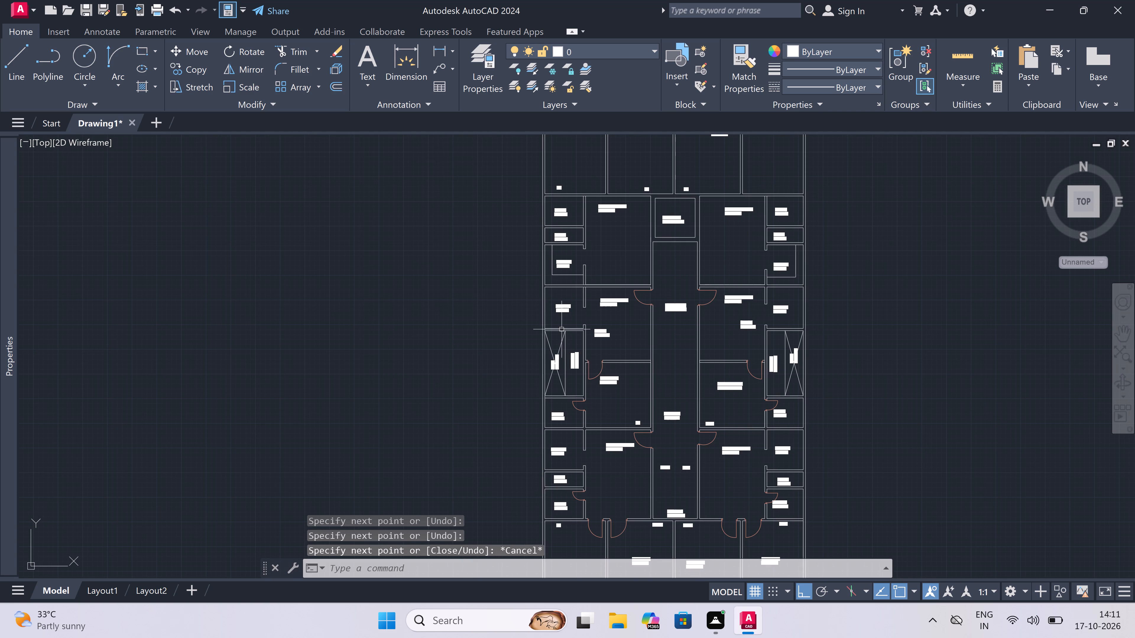
scroll(573, 306, down, 1)
scroll(563, 392, up, 3)
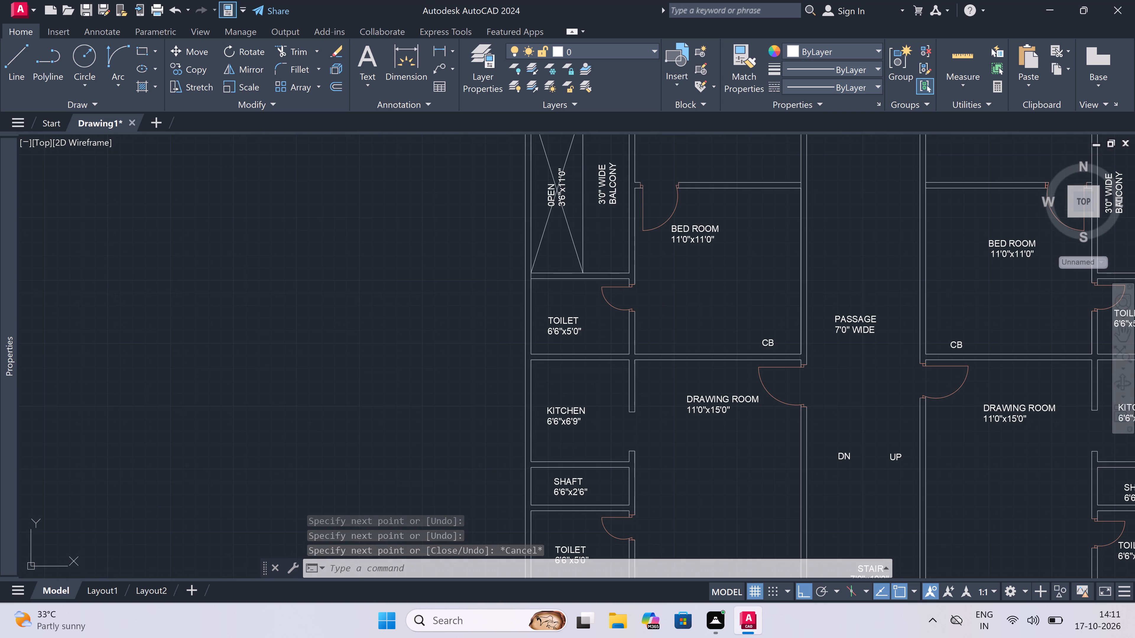
scroll(591, 432, up, 2)
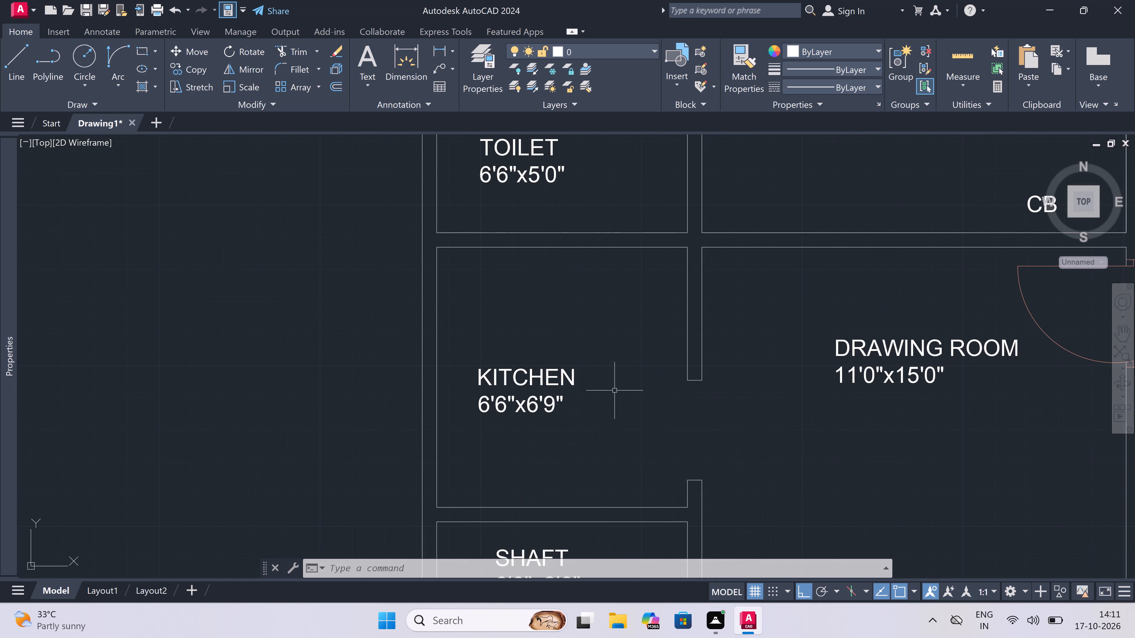
key(space)
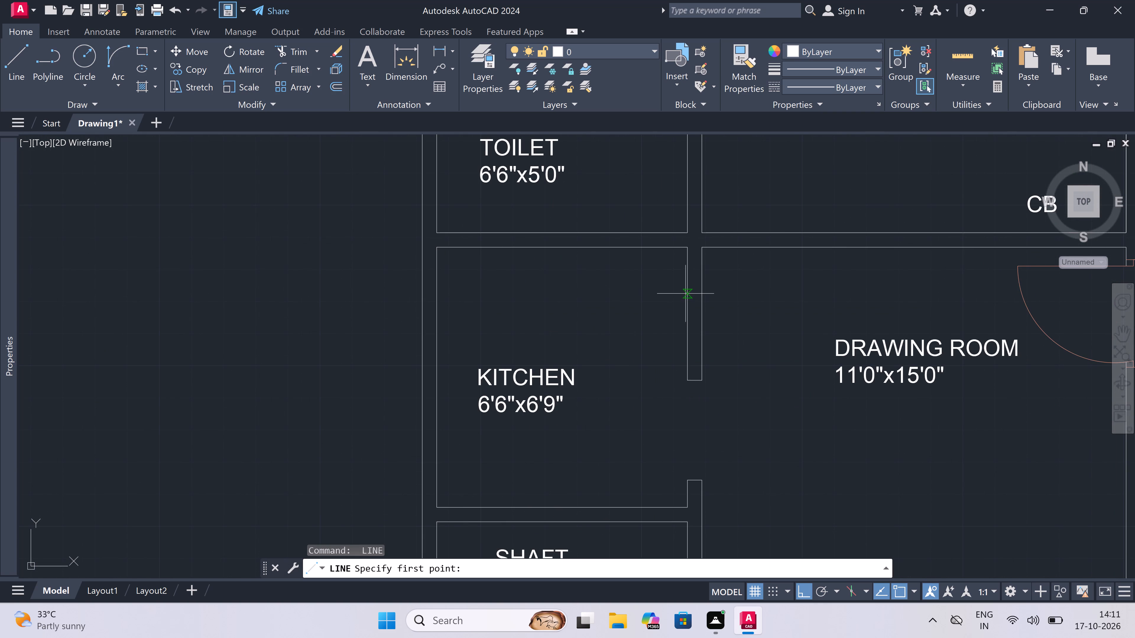
click(686, 287)
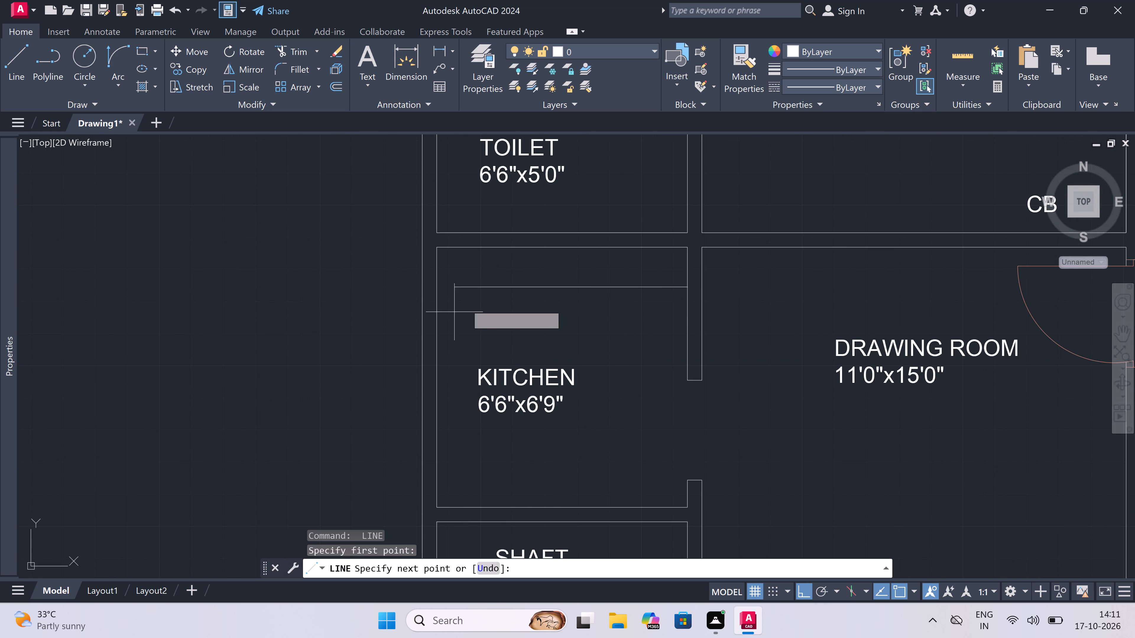
click(480, 287)
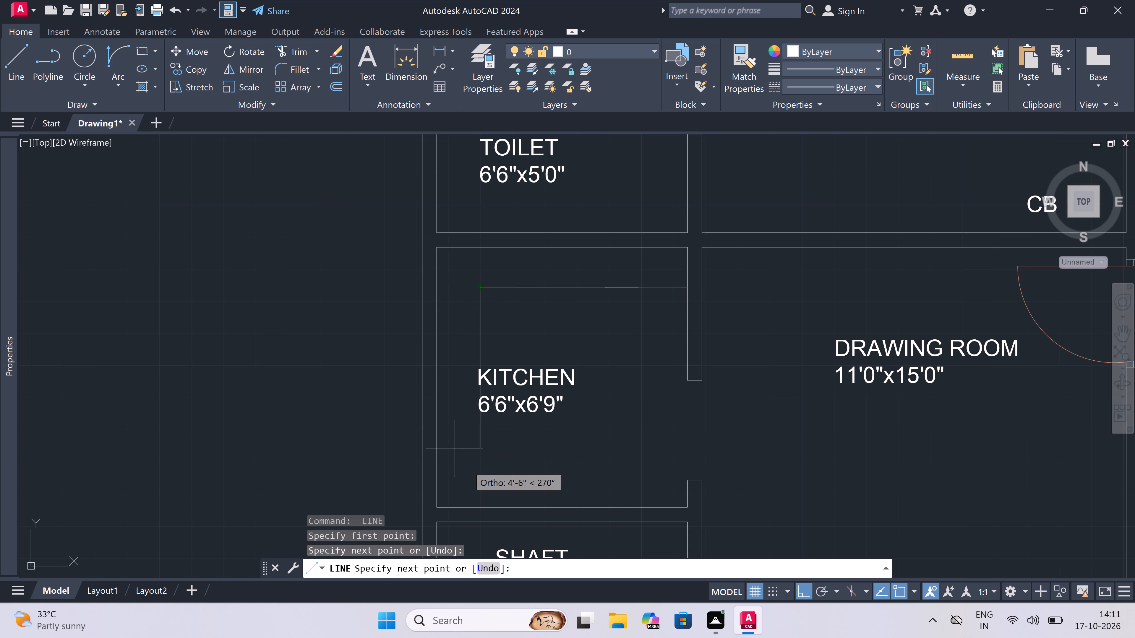
click(484, 503)
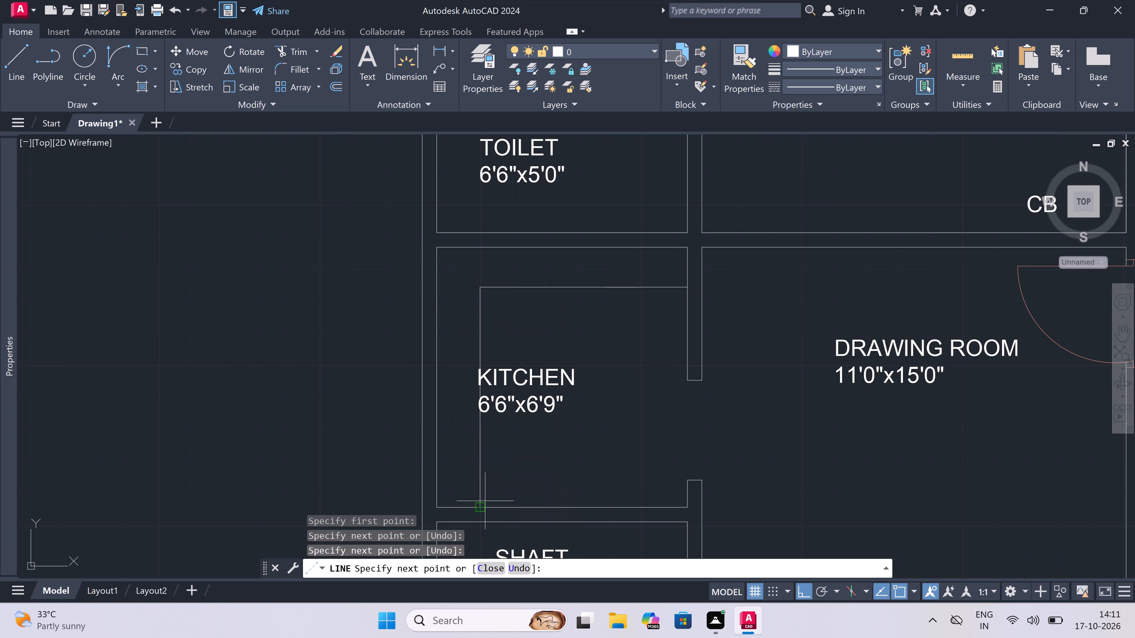
key(Escape)
Move the southwest kitchen's label east, clear of the vertical counter line.
click(524, 403)
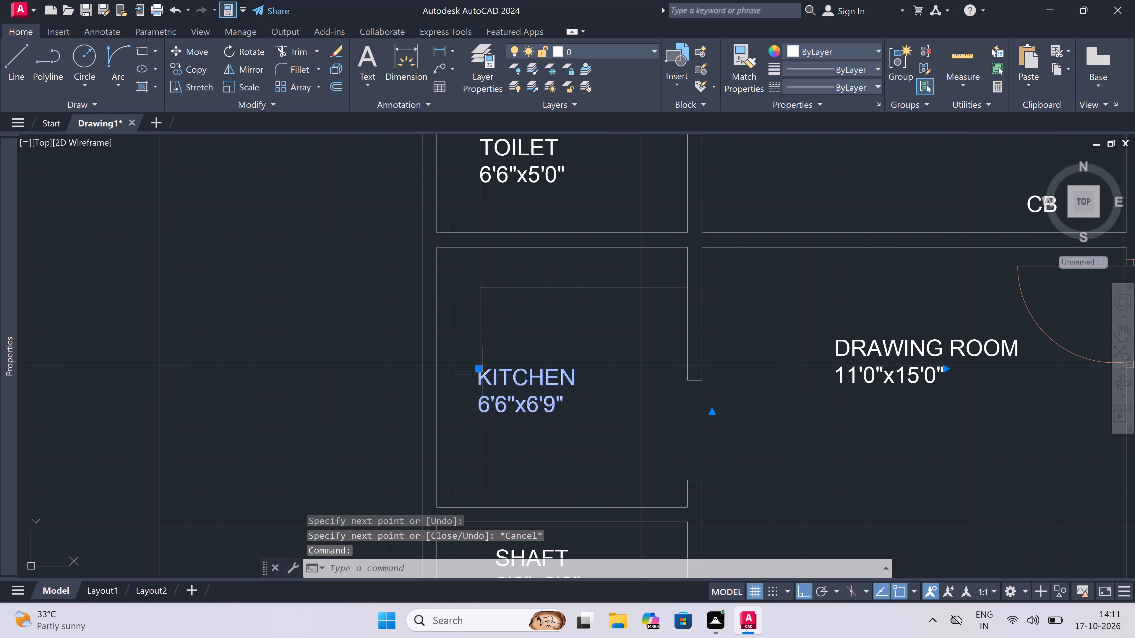
click(479, 366)
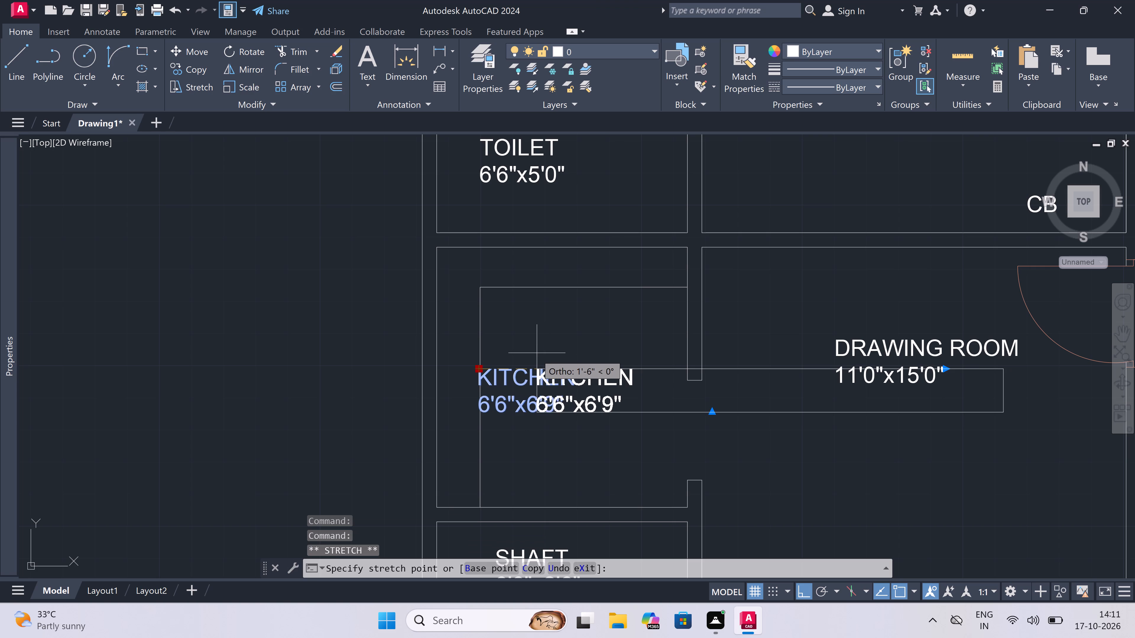
click(521, 355)
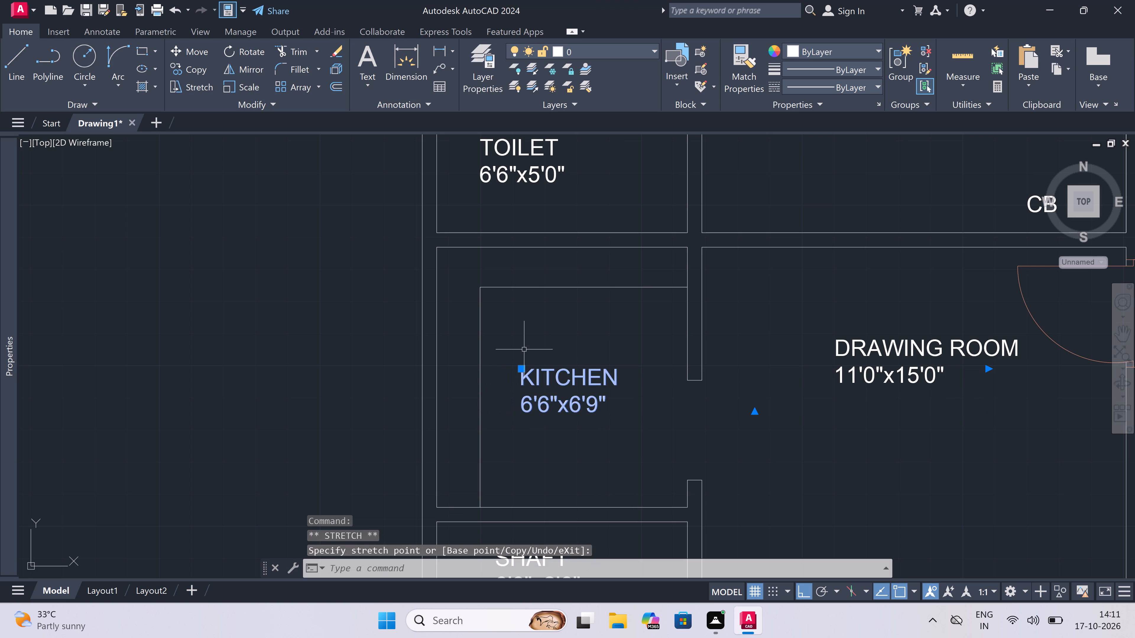
key(Escape)
Draw an L-shaped counter line in the southeast 6'6"x6'9" kitchen, about 4'-8" east from its west wall, turning south to the south wall.
scroll(525, 349, down, 4)
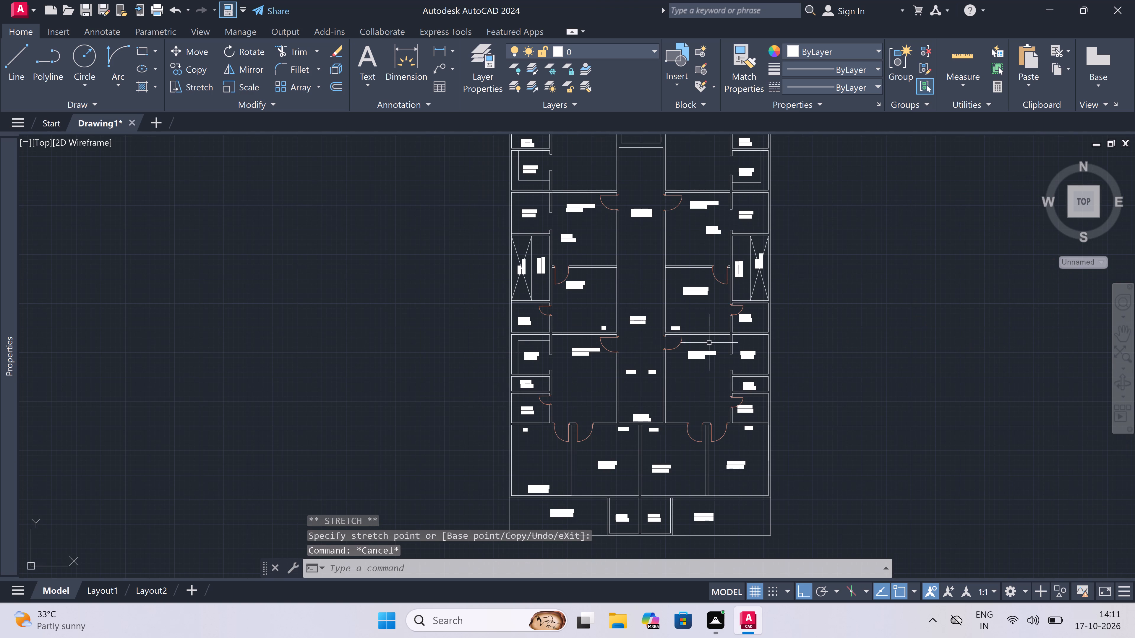
scroll(755, 345, up, 2)
key(l)
key(space)
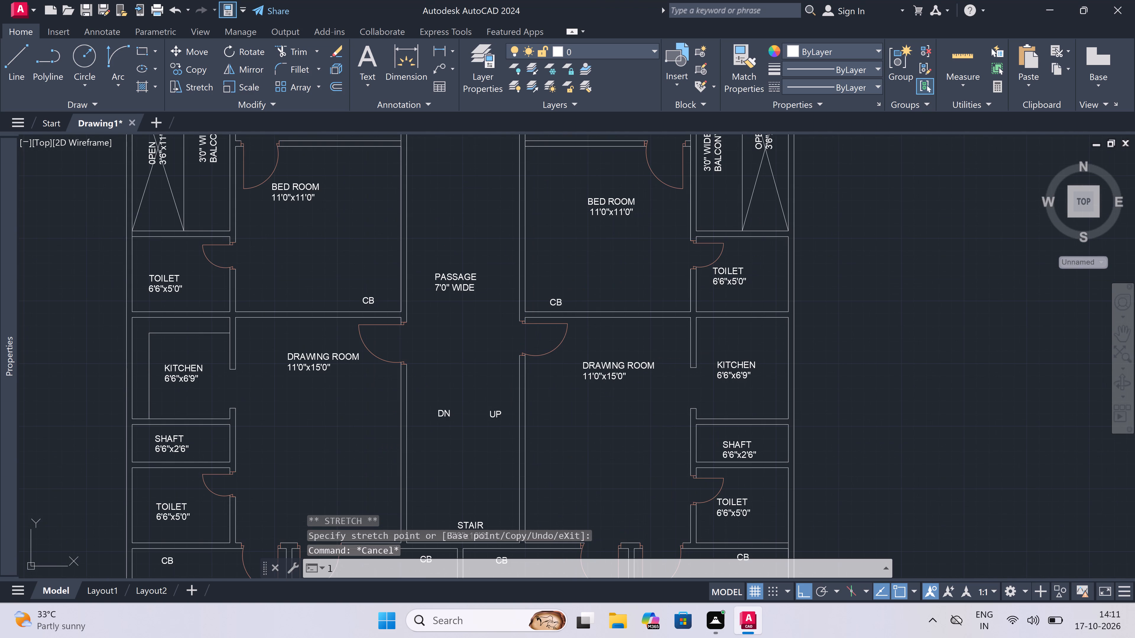
scroll(702, 352, up, 1)
click(691, 334)
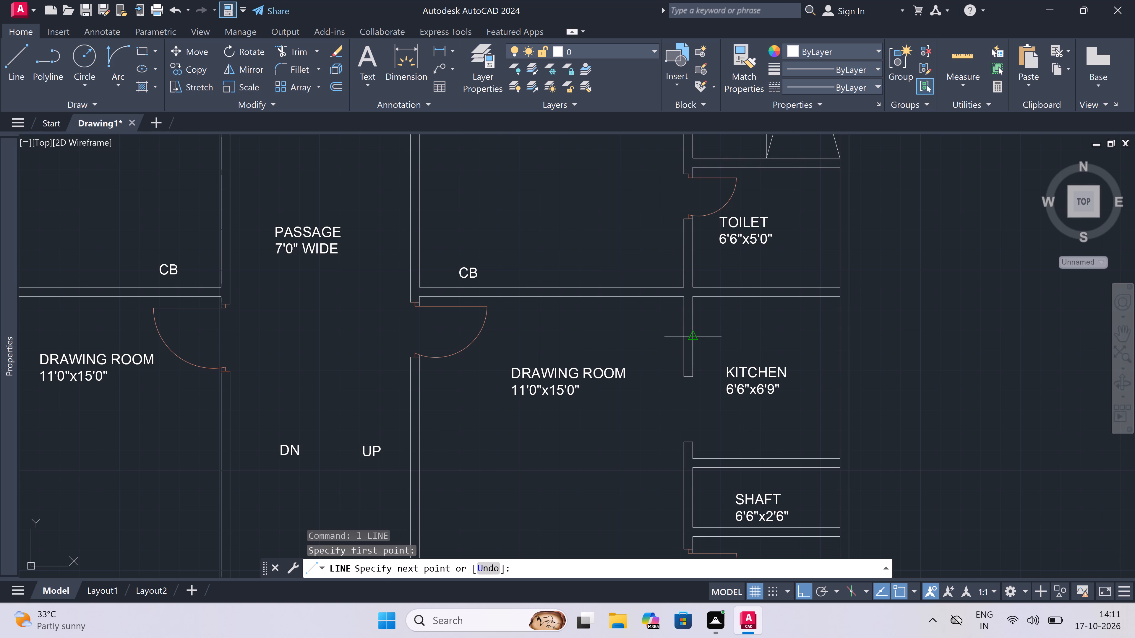
click(806, 337)
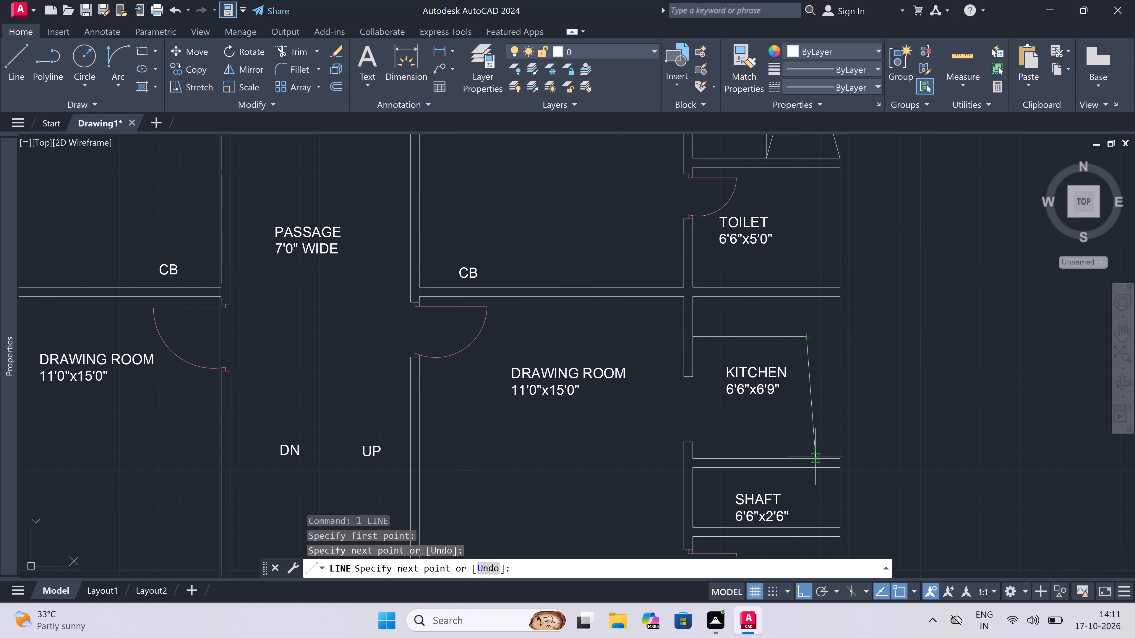
click(808, 455)
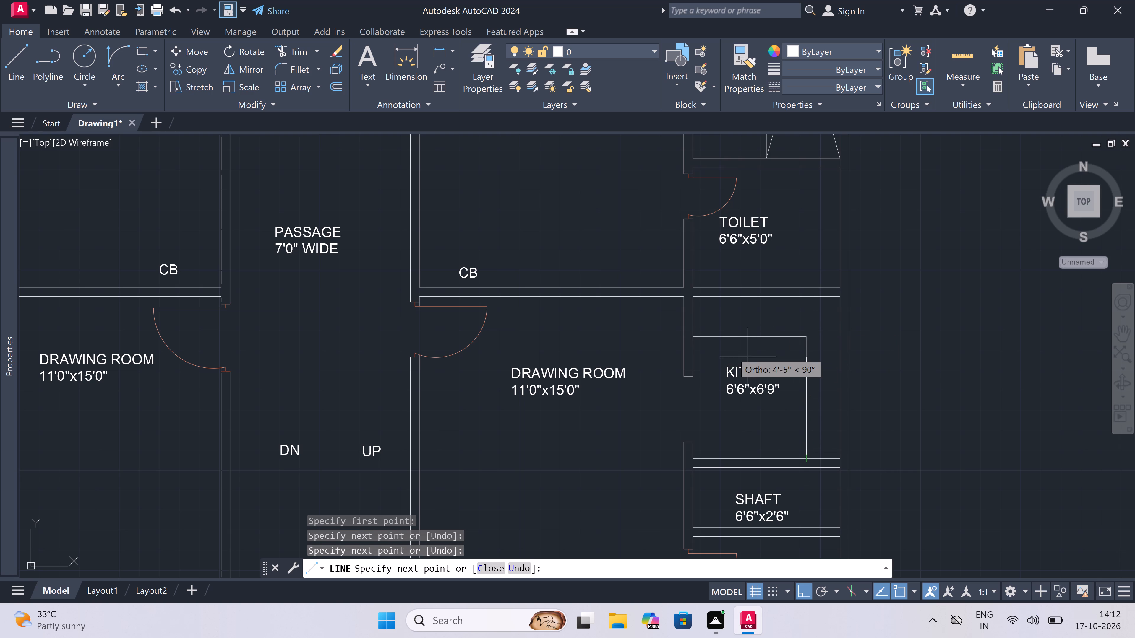
key(Escape)
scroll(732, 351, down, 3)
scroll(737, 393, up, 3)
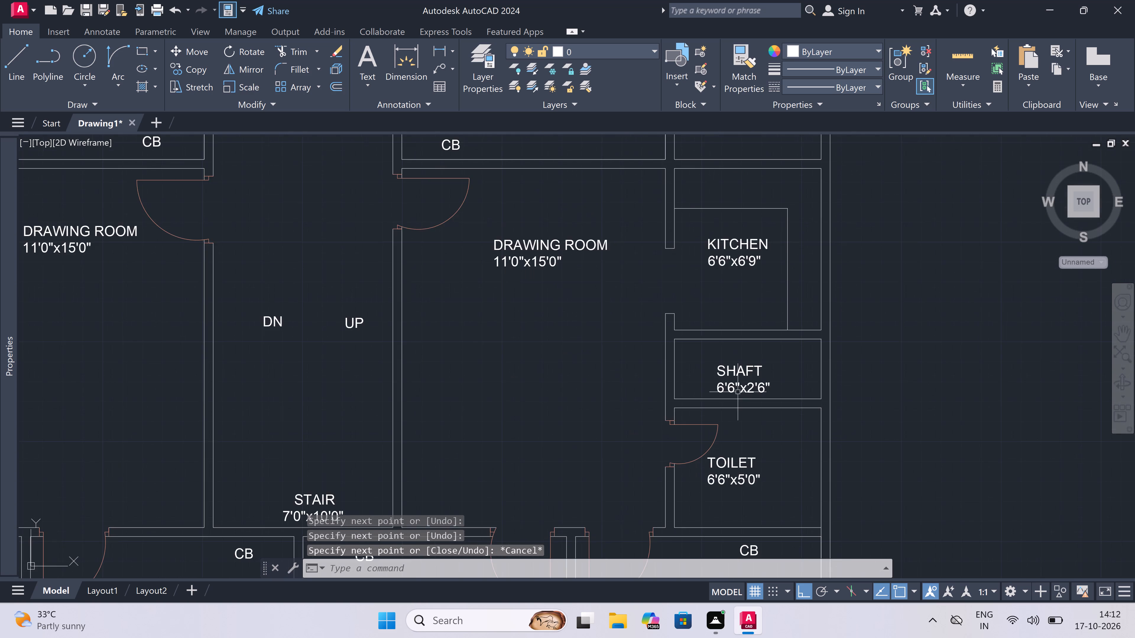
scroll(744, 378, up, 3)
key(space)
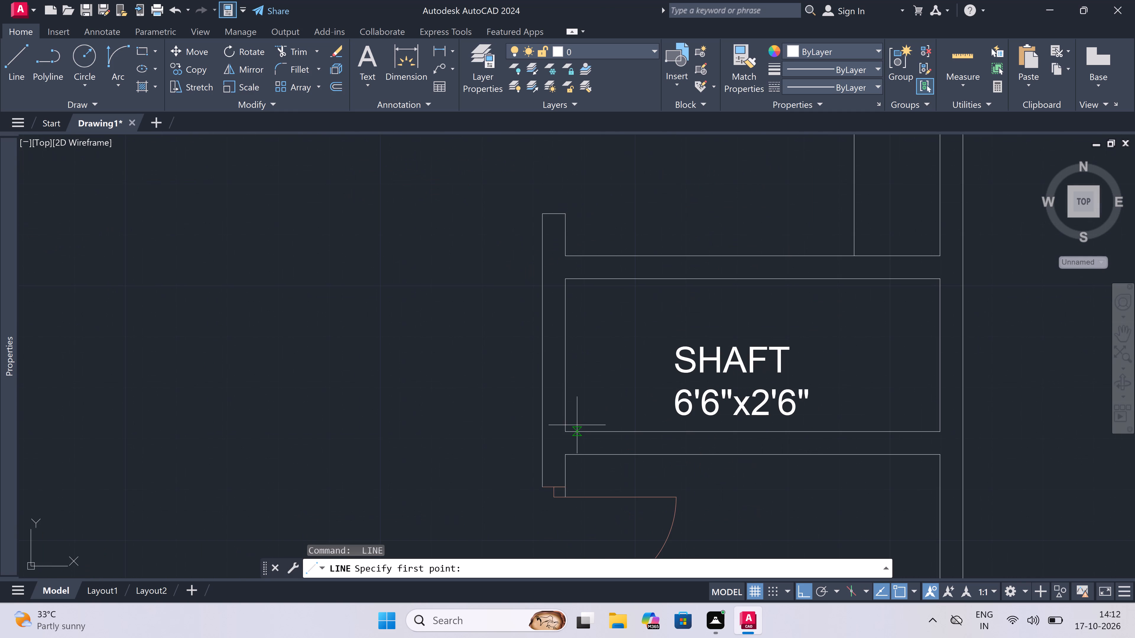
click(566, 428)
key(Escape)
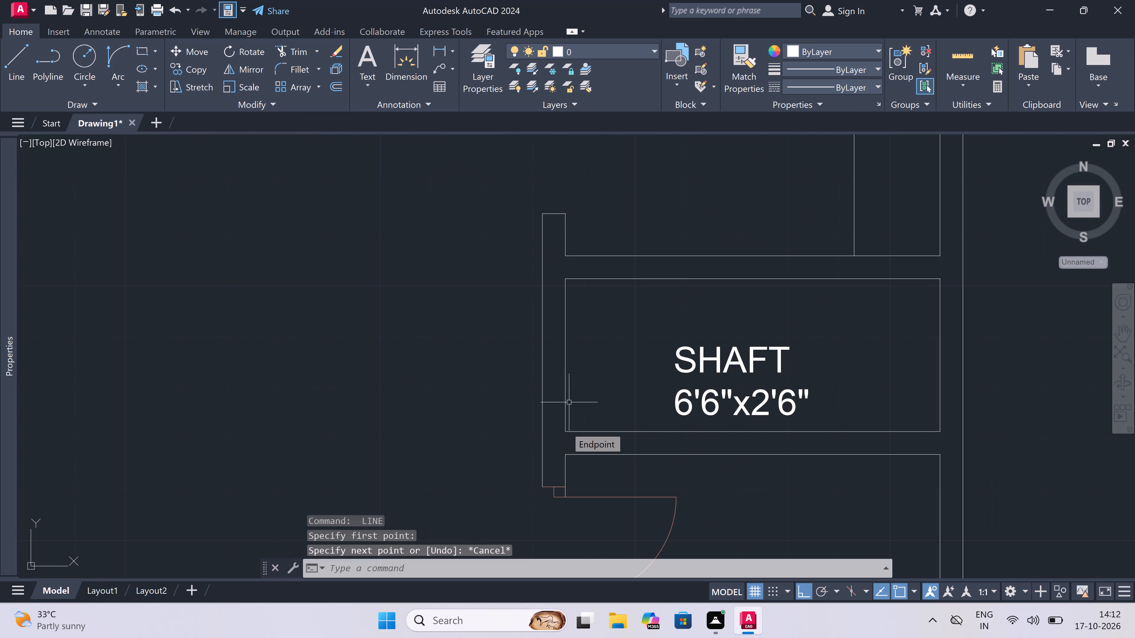
Make layer line2 current and draw two crossing corner-to-corner diagonals in the southeast 6'6"x2'6" shaft.
click(607, 51)
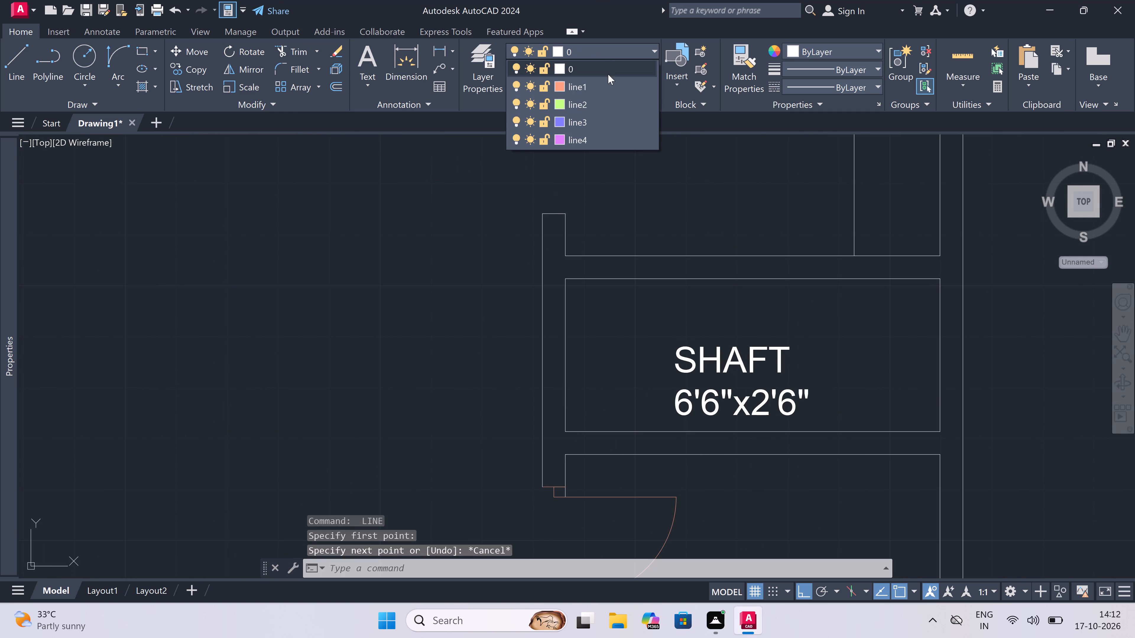
click(608, 104)
key(space)
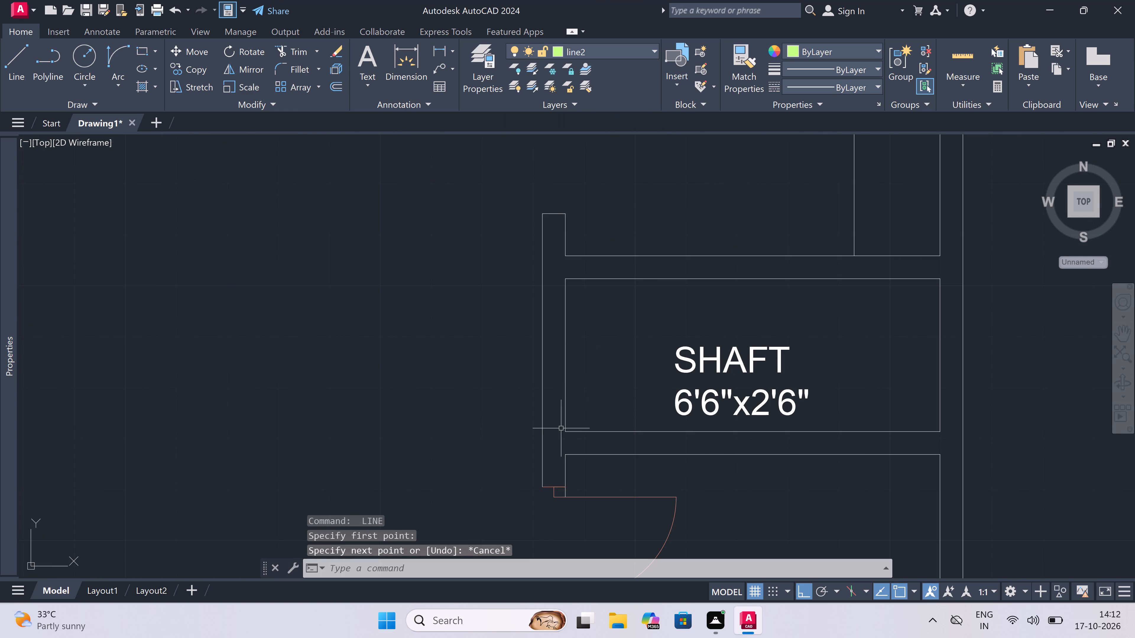
drag(566, 433, 569, 433)
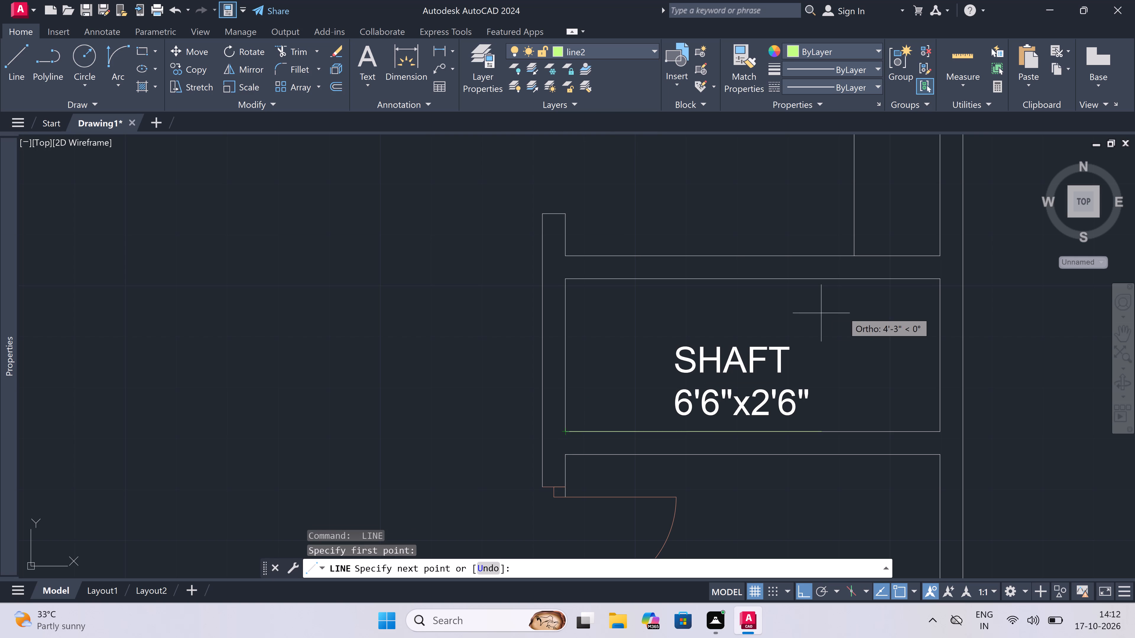
click(941, 284)
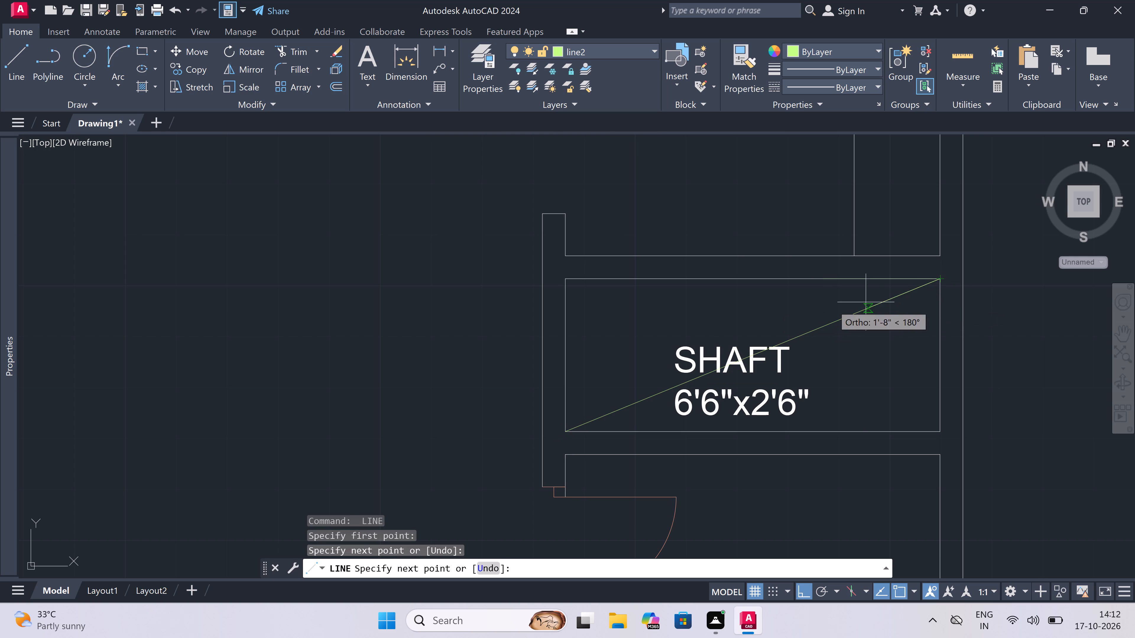
key(Escape)
key(space)
drag(564, 279, 571, 280)
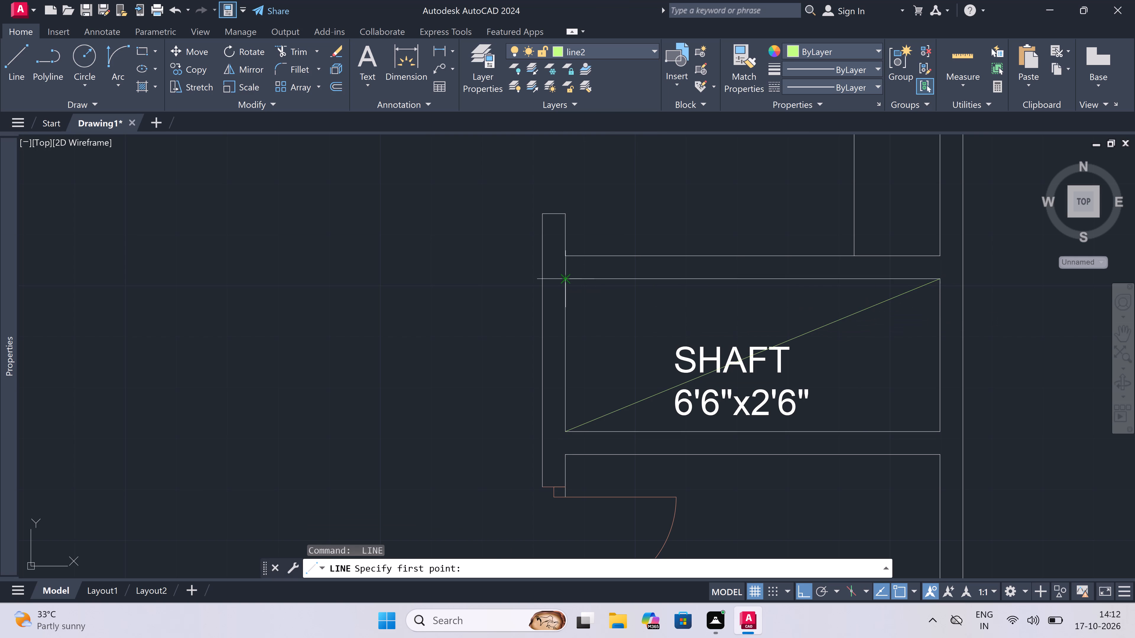
click(938, 431)
key(Escape)
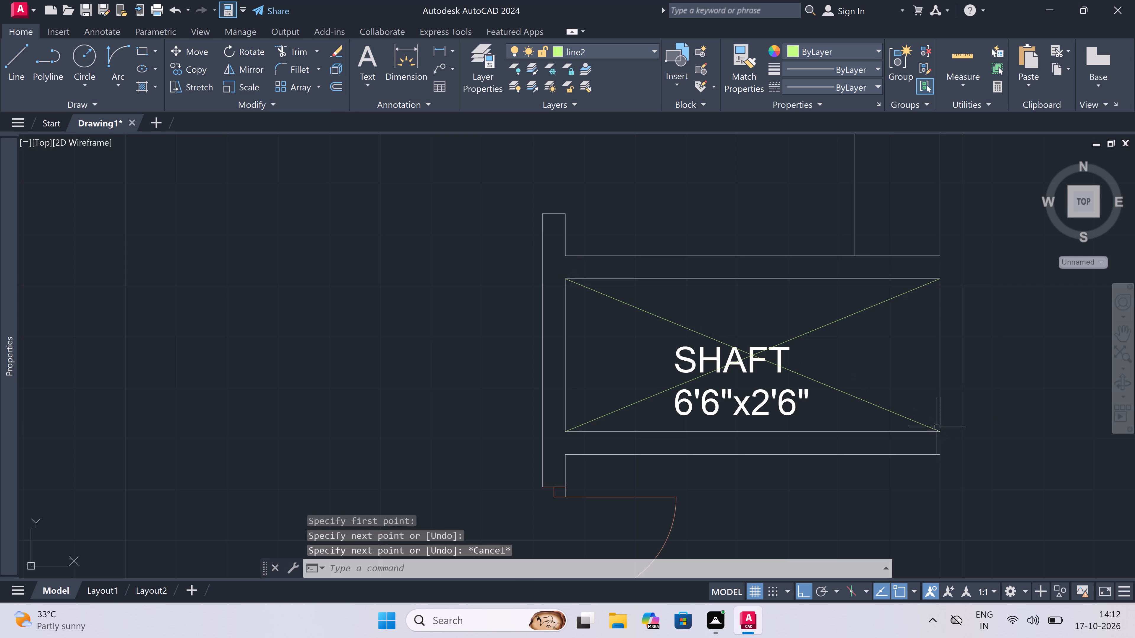
Draw two crossing corner-to-corner diagonals in the southwest 6'6"x2'6" shaft on layer line2.
scroll(914, 384, down, 4)
scroll(545, 381, up, 4)
key(space)
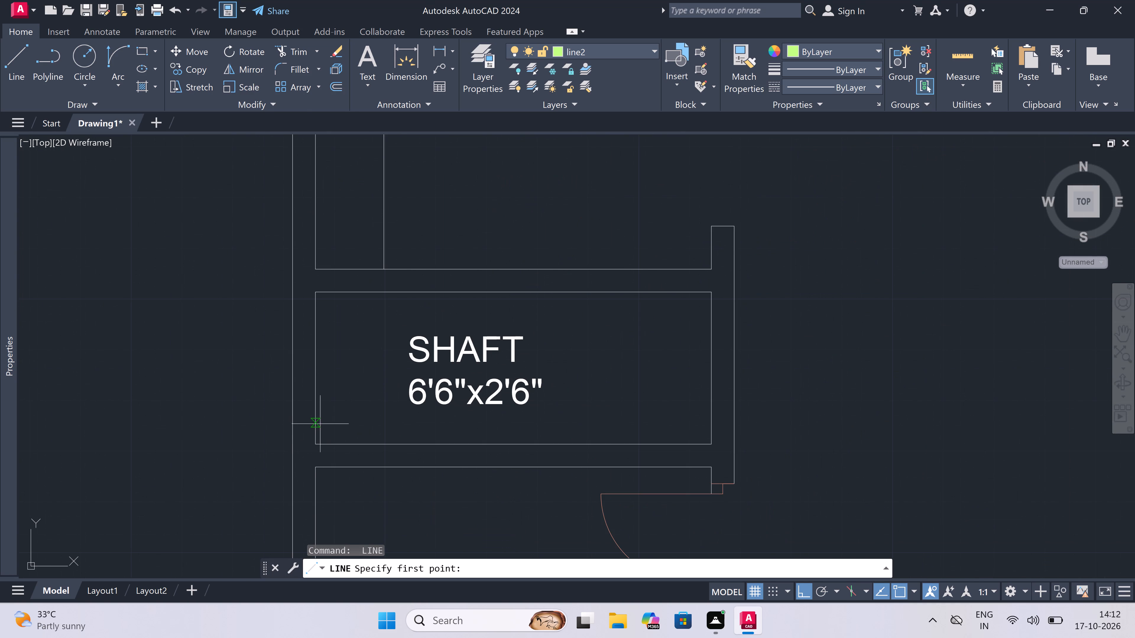
double_click(316, 443)
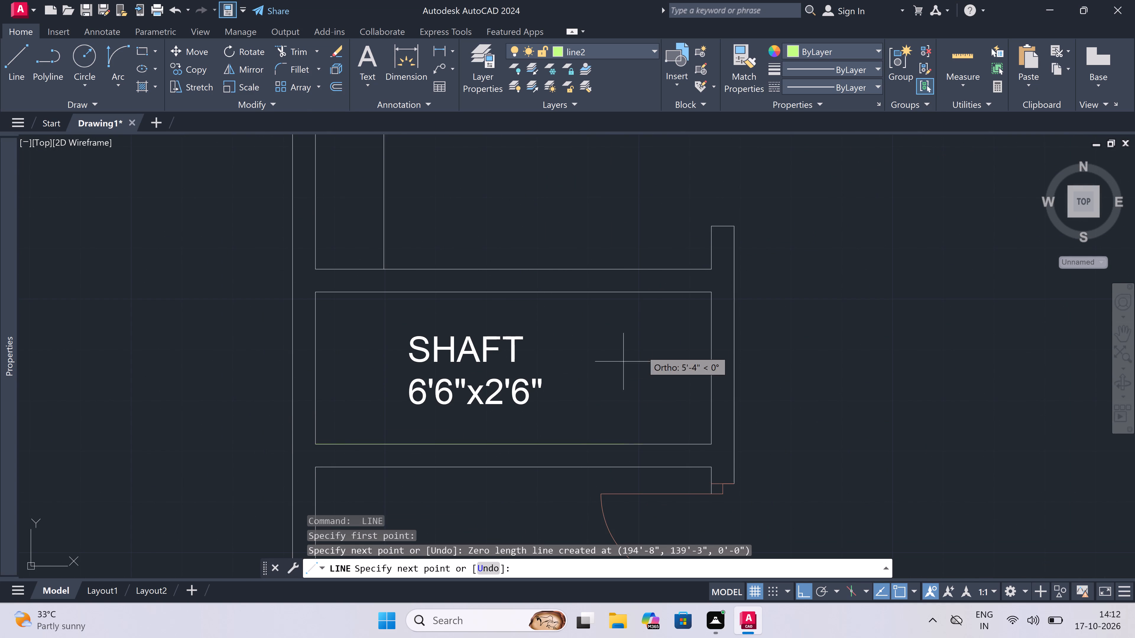
double_click(708, 292)
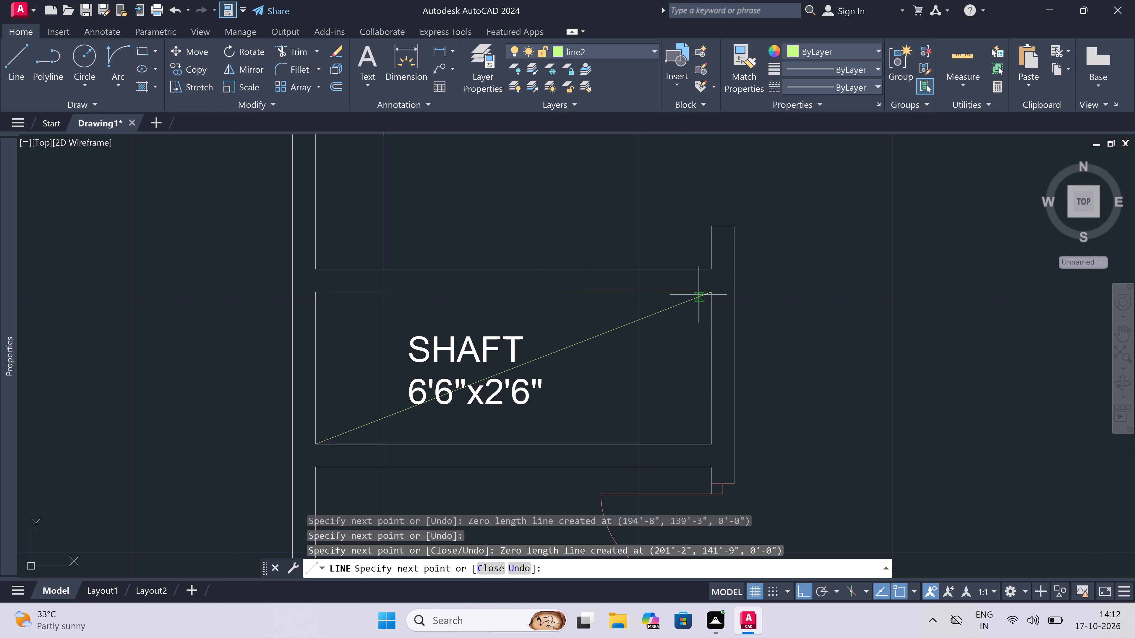
key(Escape)
key(space)
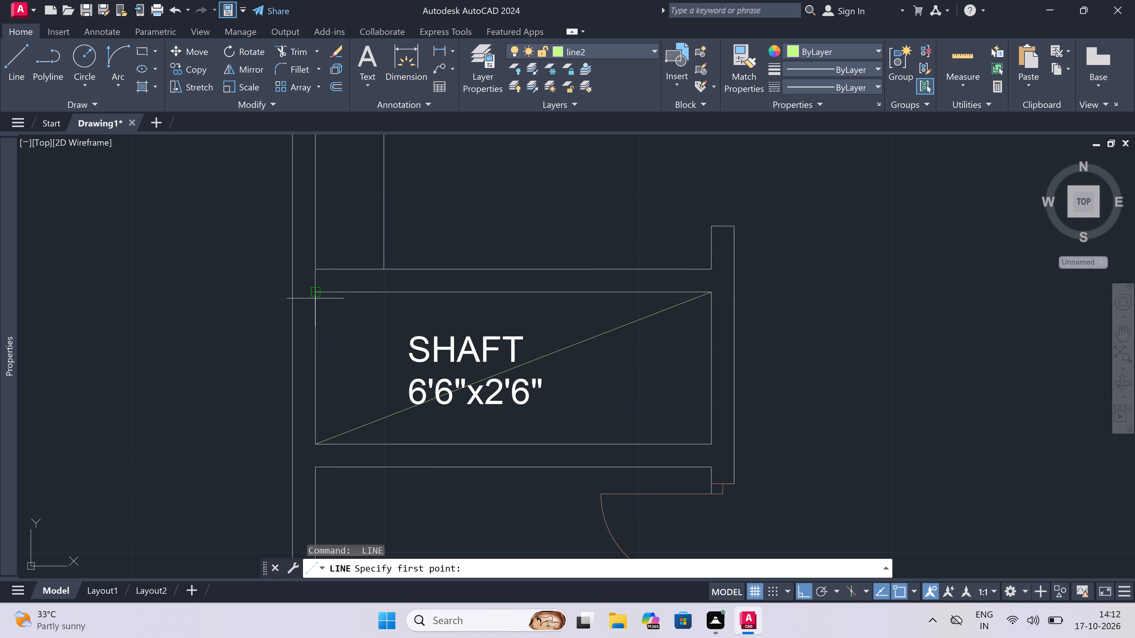
click(317, 287)
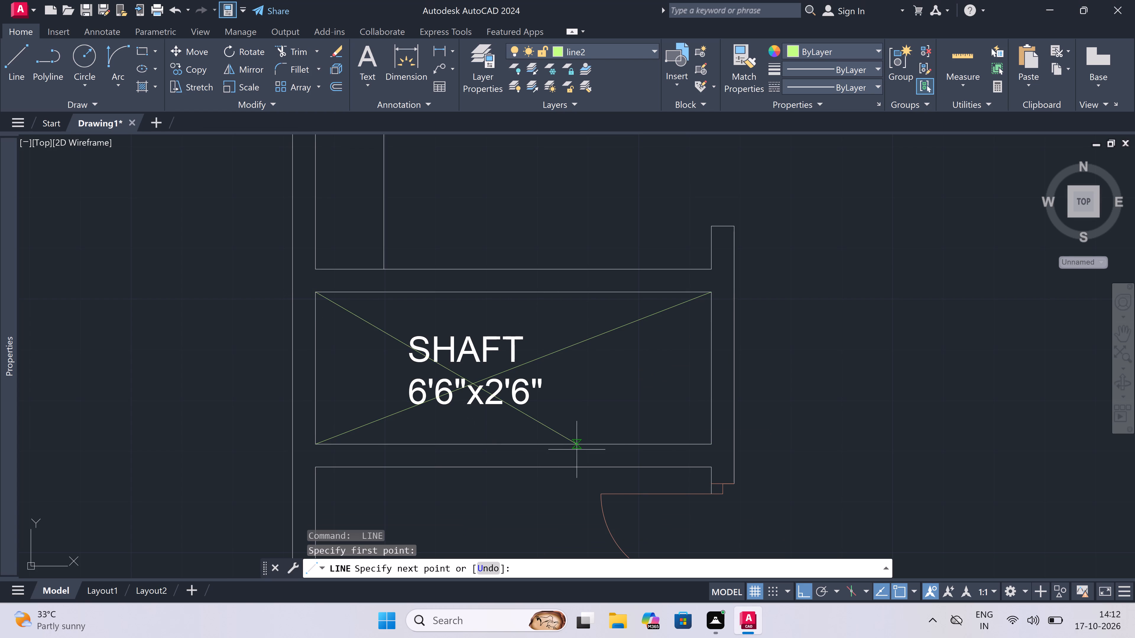
click(711, 446)
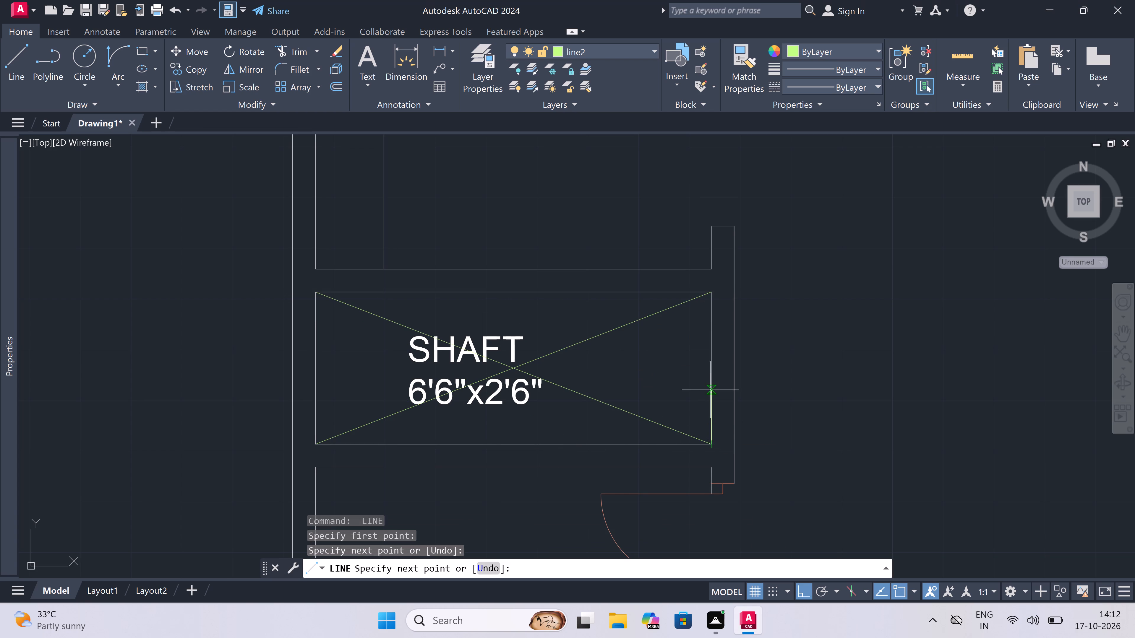
key(Escape)
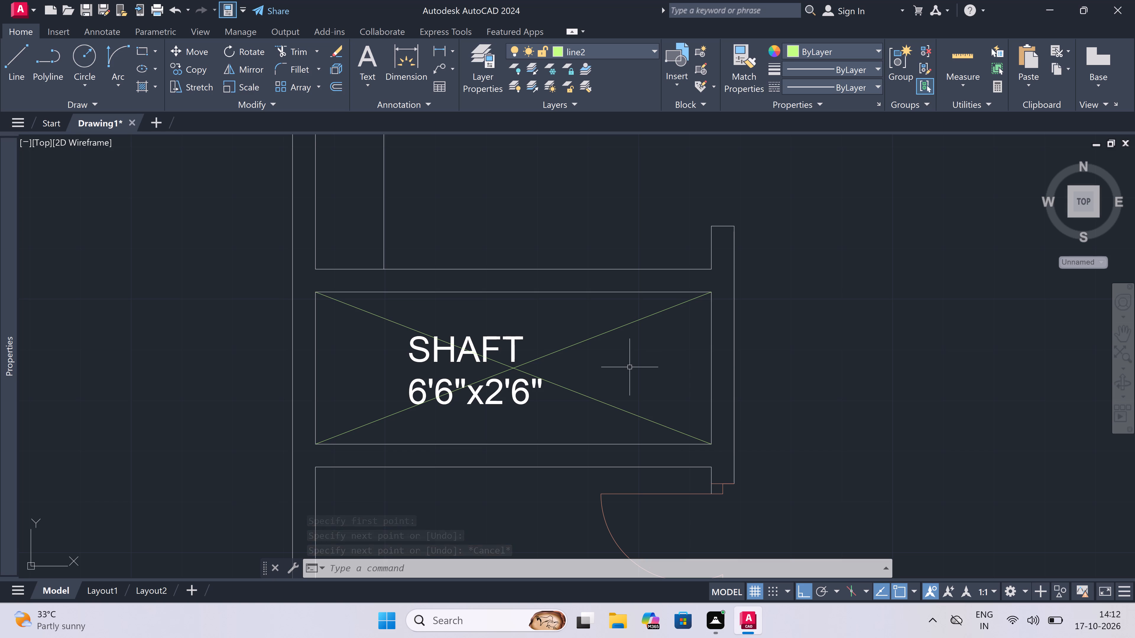
Draw two crossing corner-to-corner diagonals in the northwest 6'6"x2'6" shaft on layer line2.
scroll(545, 367, down, 4)
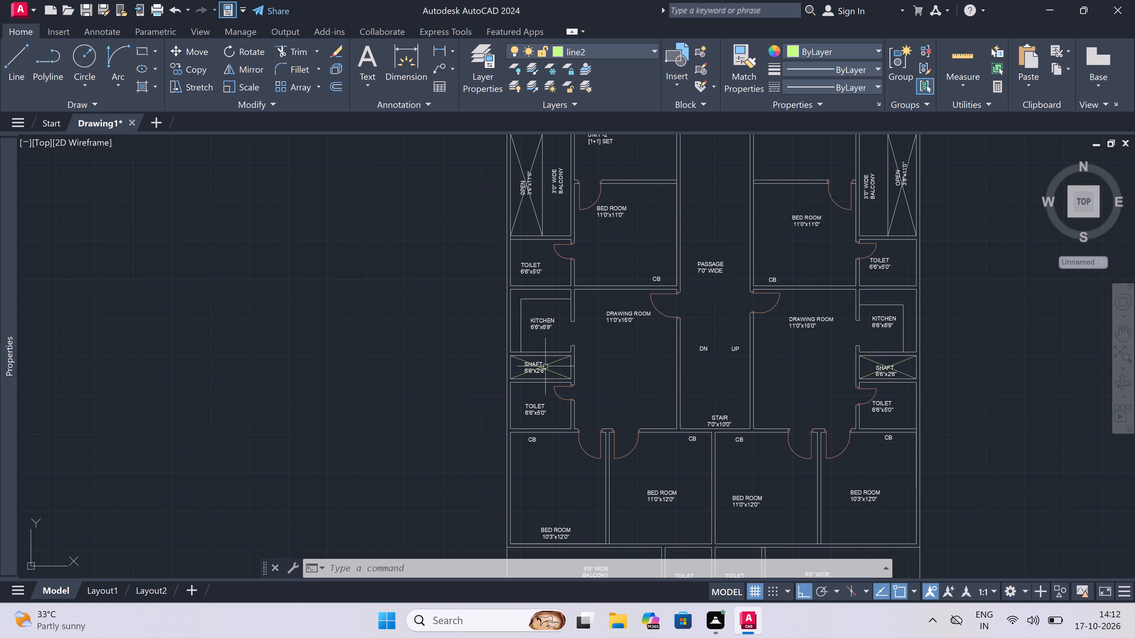
scroll(545, 366, down, 2)
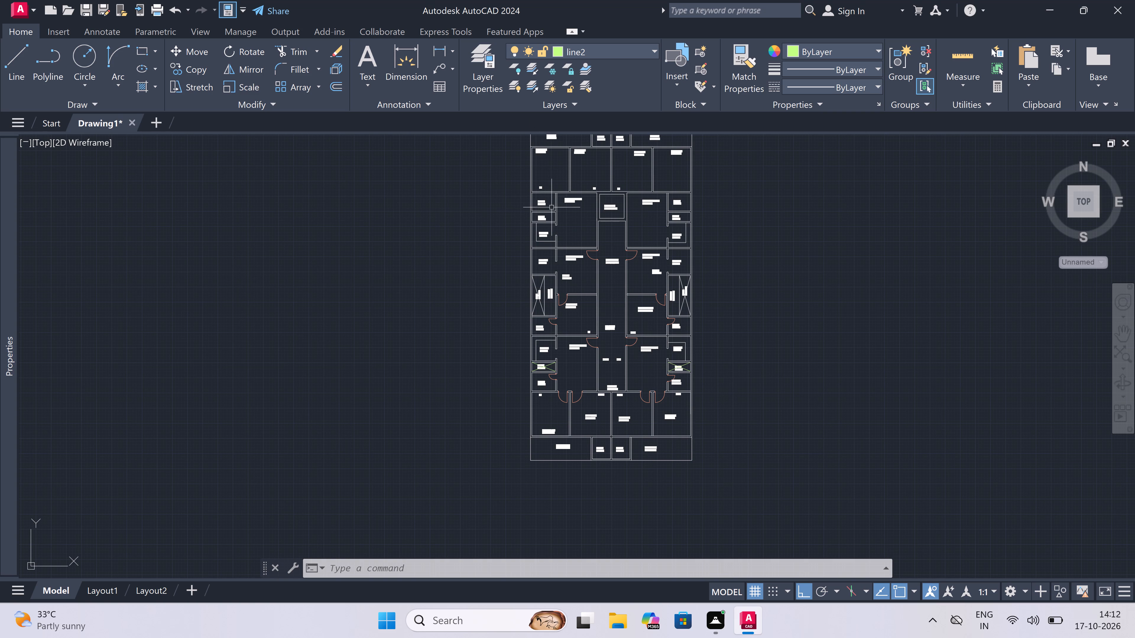
scroll(552, 207, up, 3)
scroll(506, 226, up, 3)
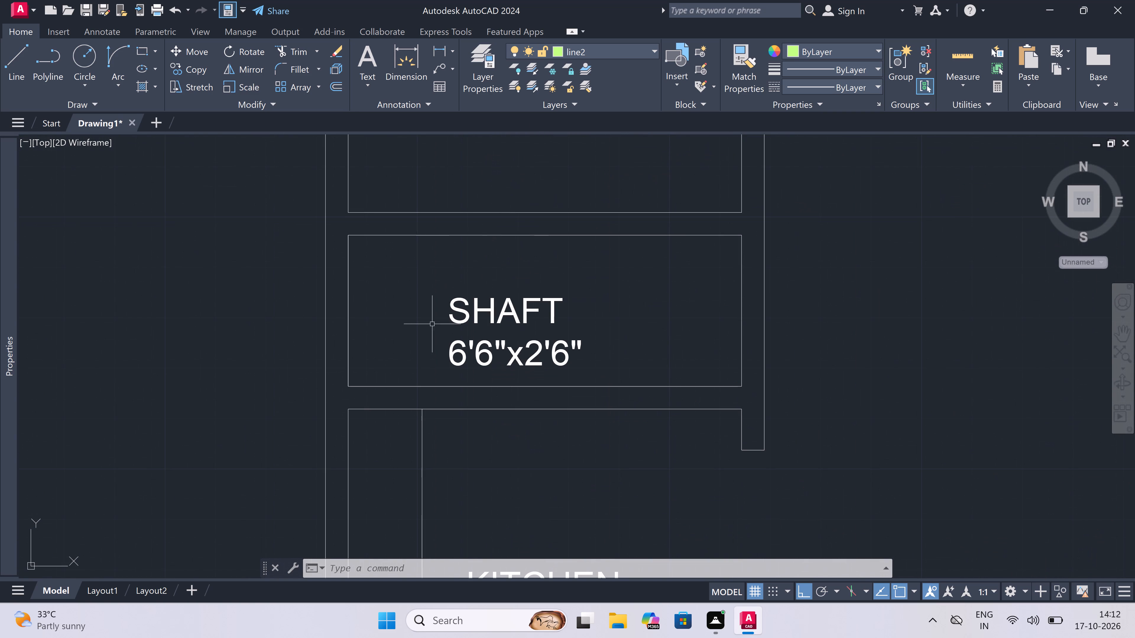
key(space)
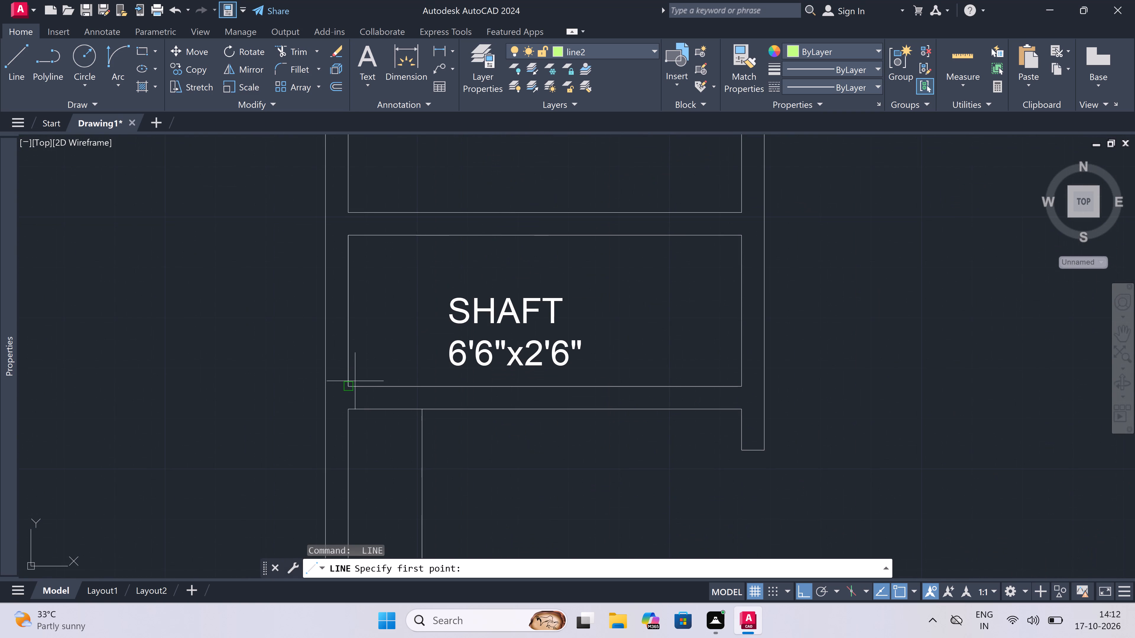
click(353, 384)
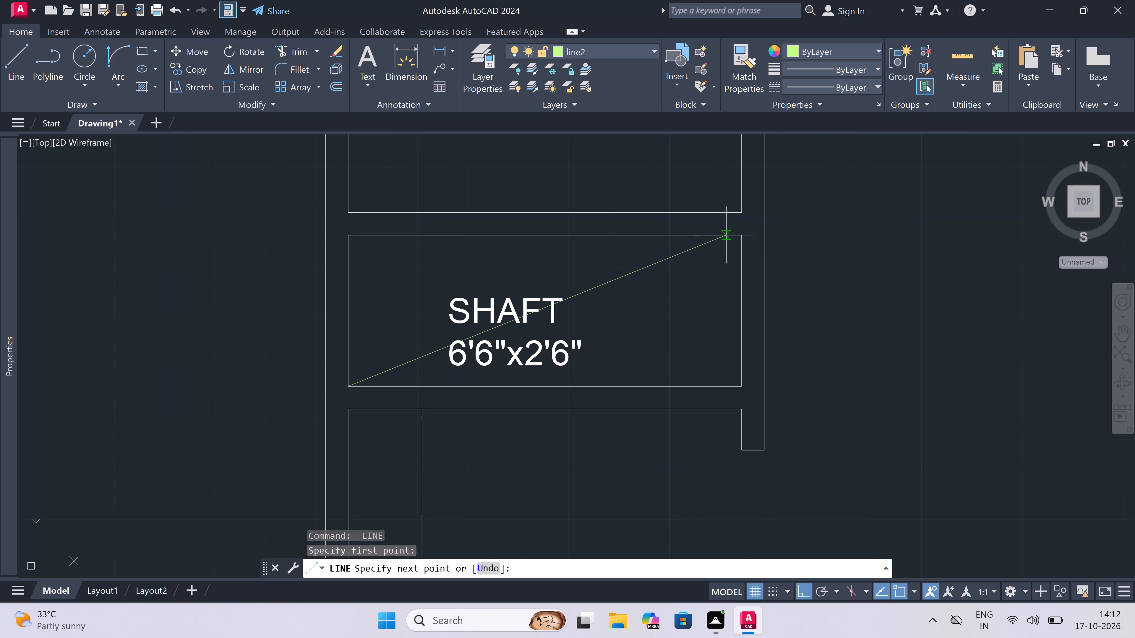
drag(740, 238, 745, 240)
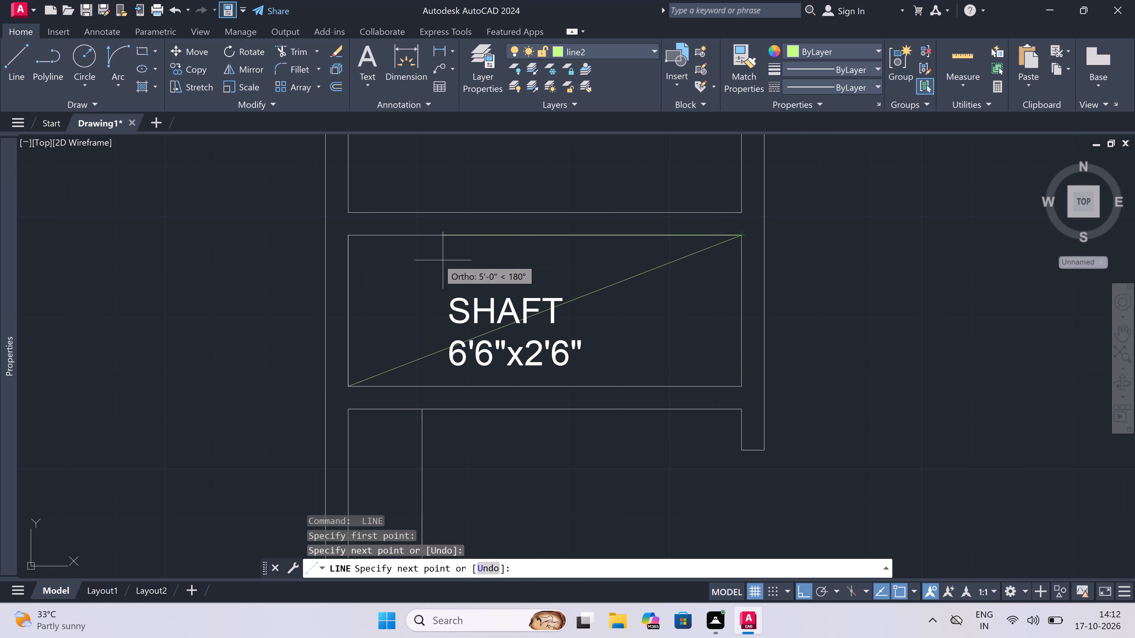
key(Escape)
key(space)
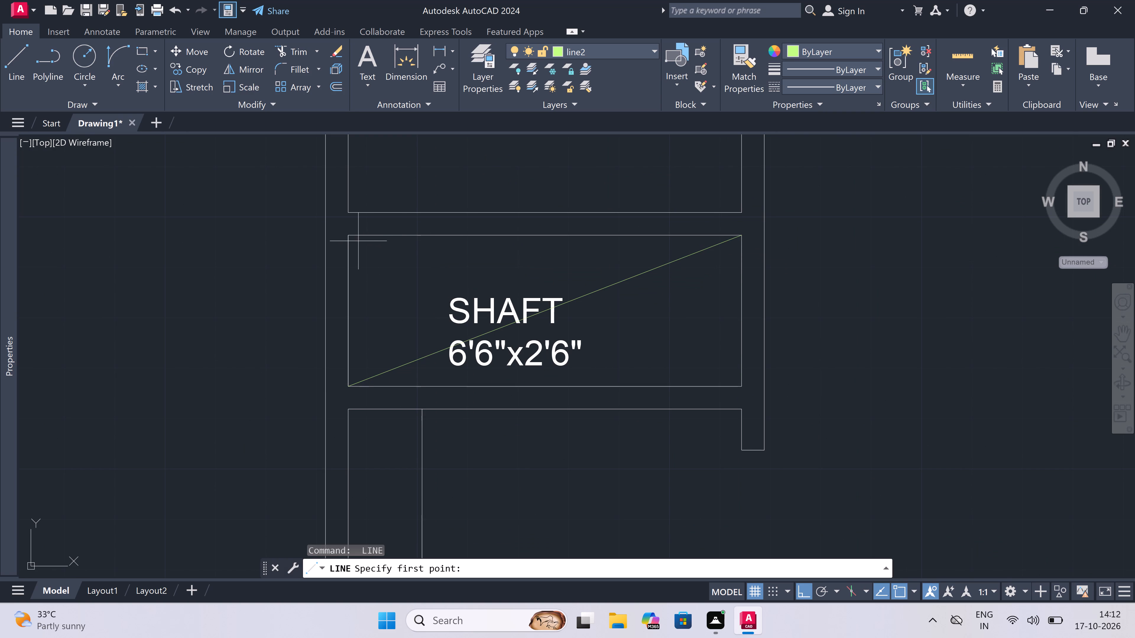
click(351, 237)
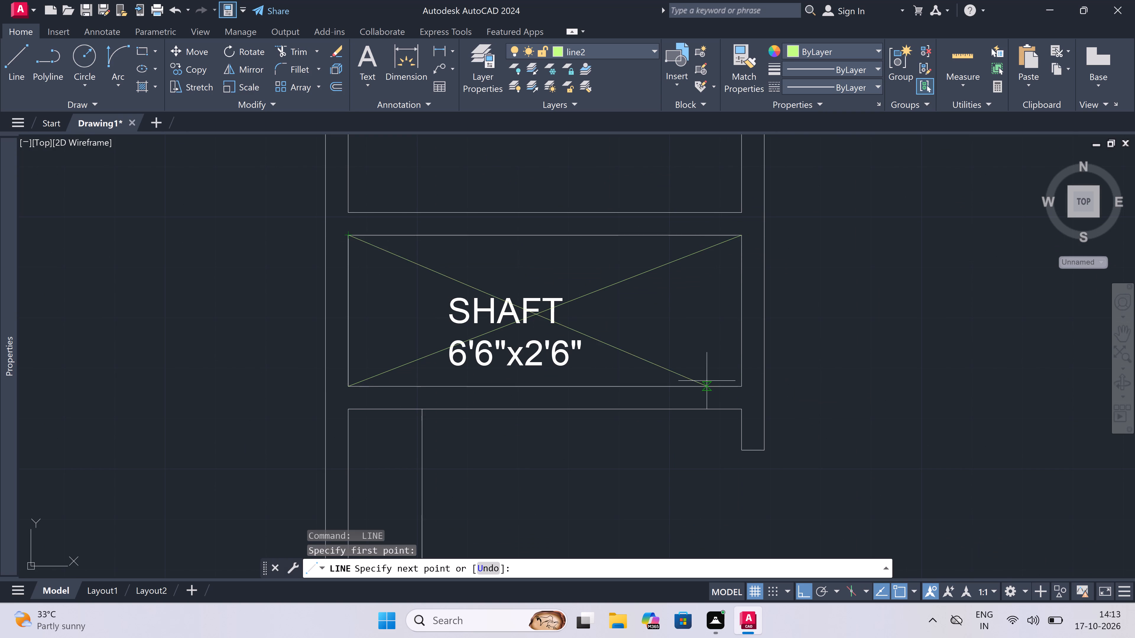
double_click(744, 386)
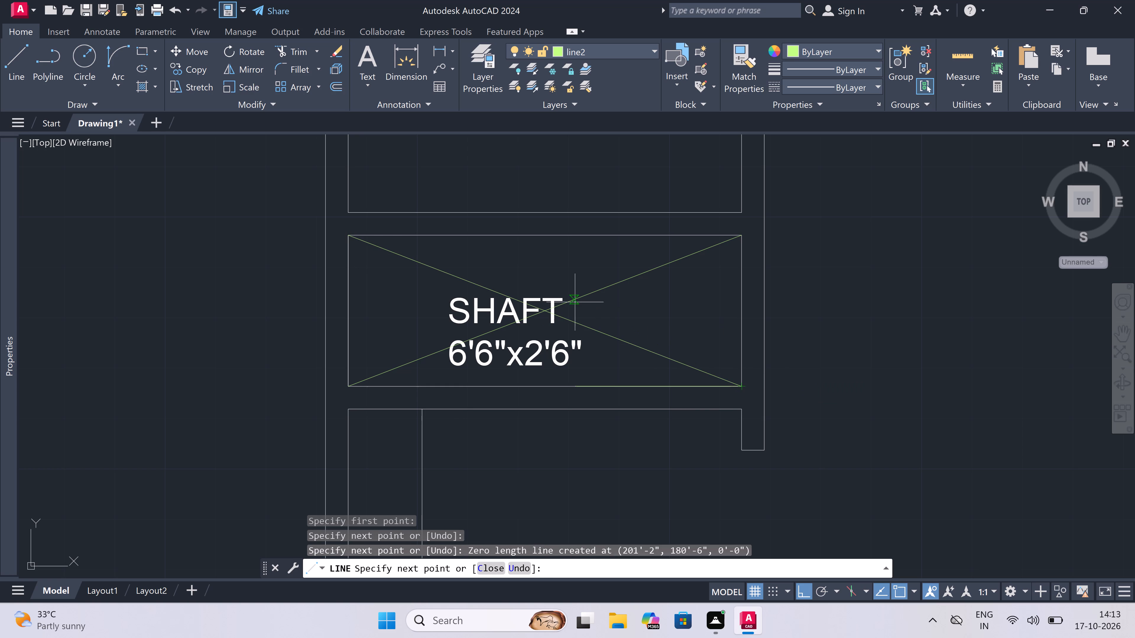
key(Escape)
Draw two crossing corner-to-corner diagonals in the northeast 6'6"x2'6" shaft on layer line2.
scroll(570, 311, down, 6)
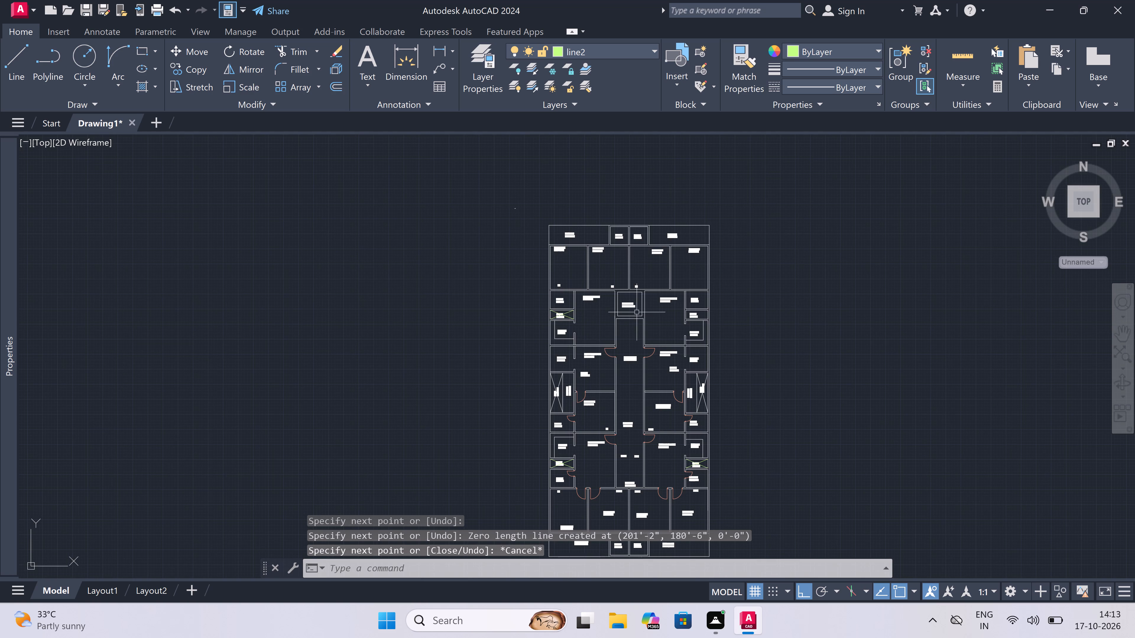
scroll(681, 314, up, 2)
scroll(719, 313, up, 3)
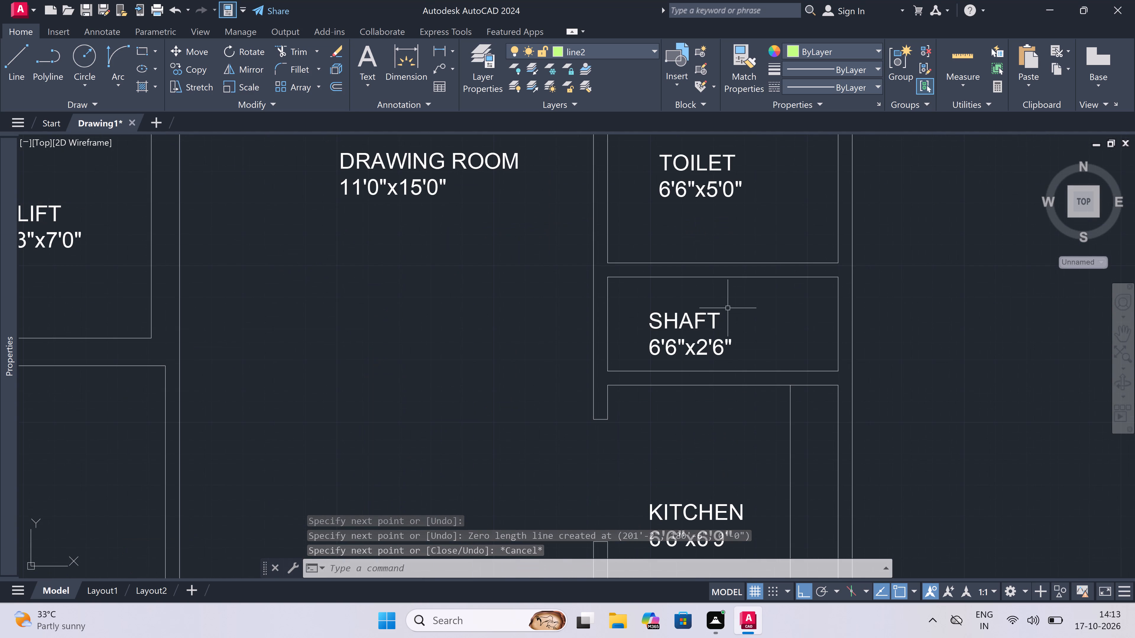
key(space)
click(839, 276)
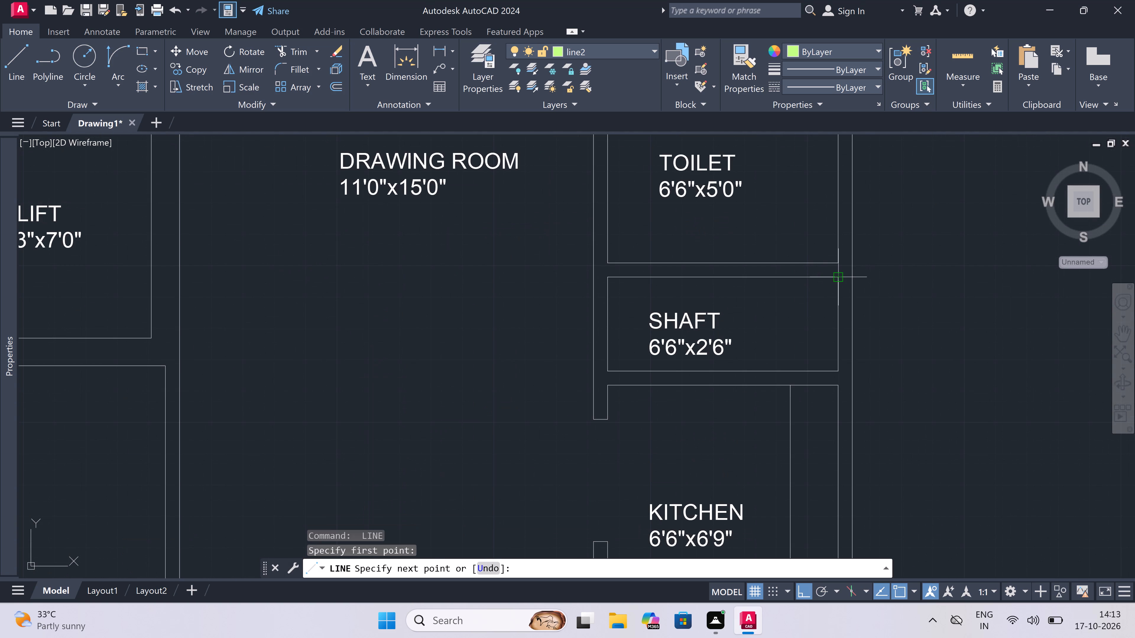
click(609, 374)
key(Escape)
key(space)
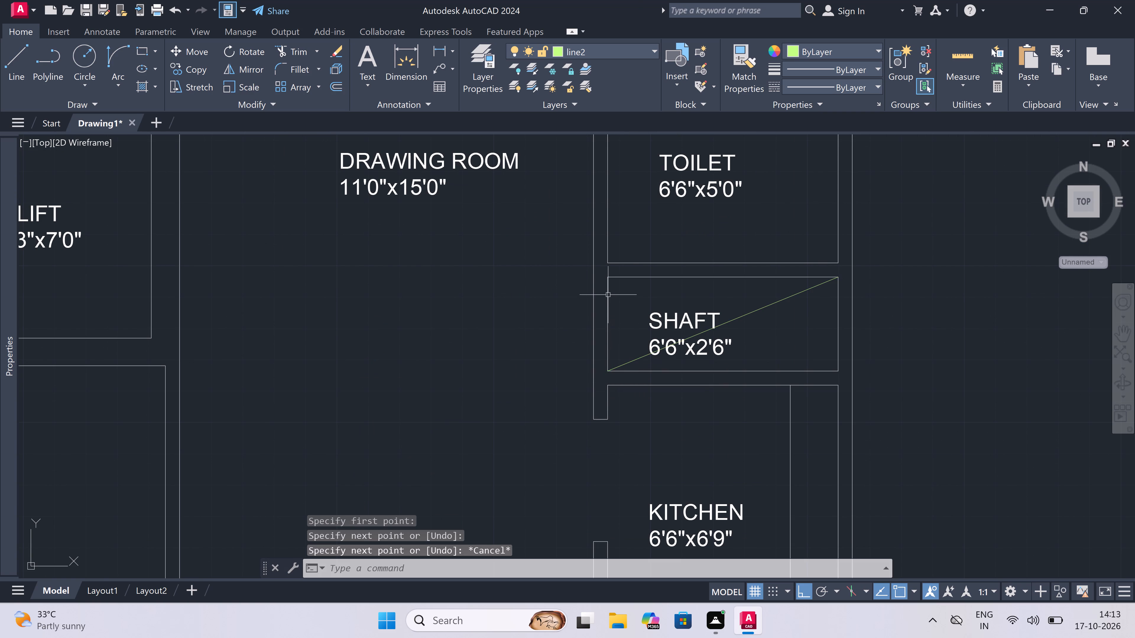
click(609, 278)
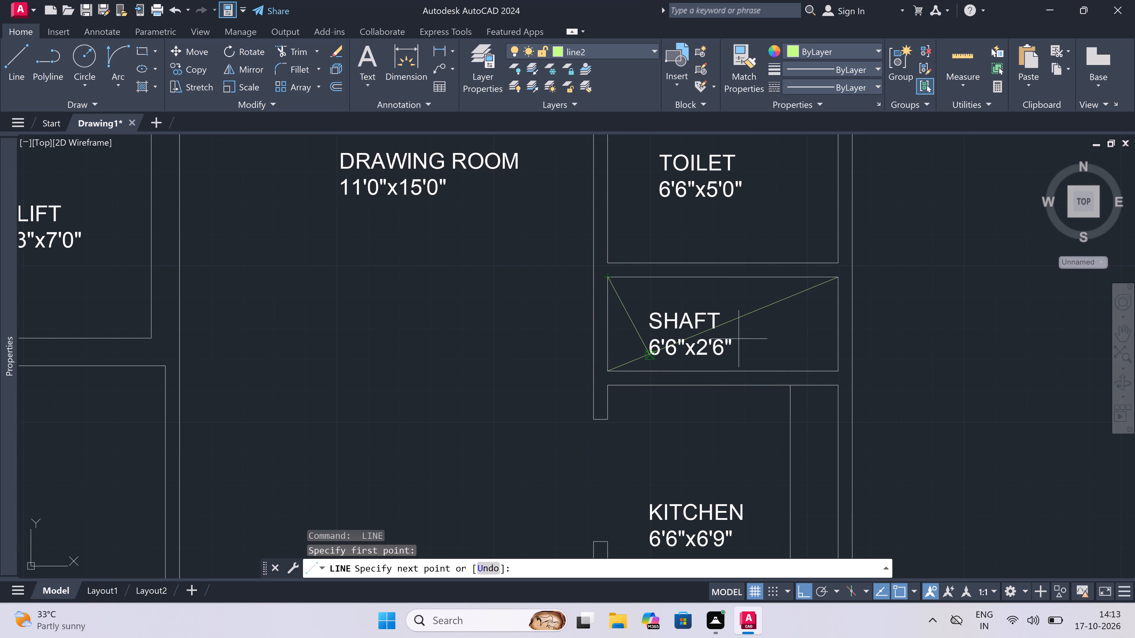
click(843, 372)
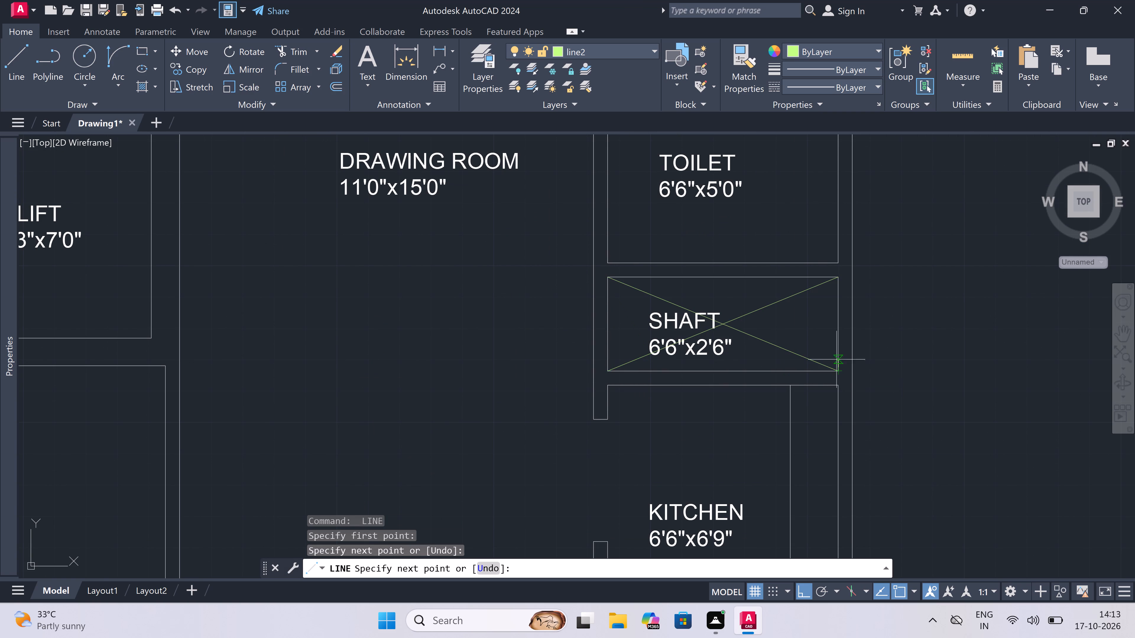
key(Escape)
Turn ortho off and move the northeast shaft's label east and slightly north, roughly centring it over the crossed diagonals.
scroll(685, 326, up, 1)
click(677, 315)
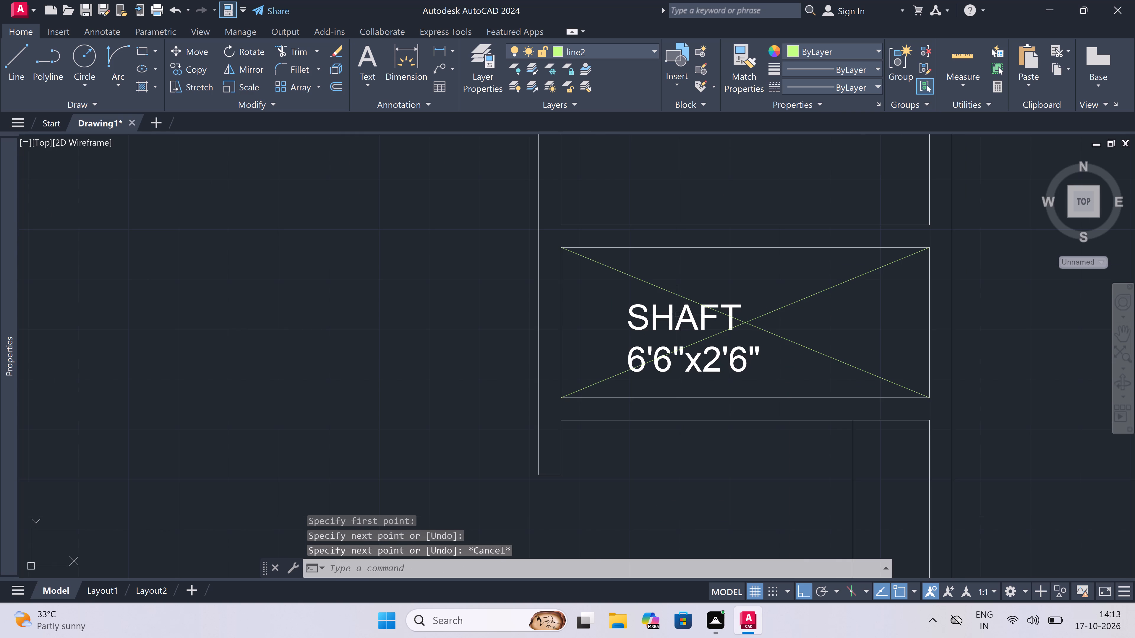
click(622, 312)
click(625, 298)
click(626, 303)
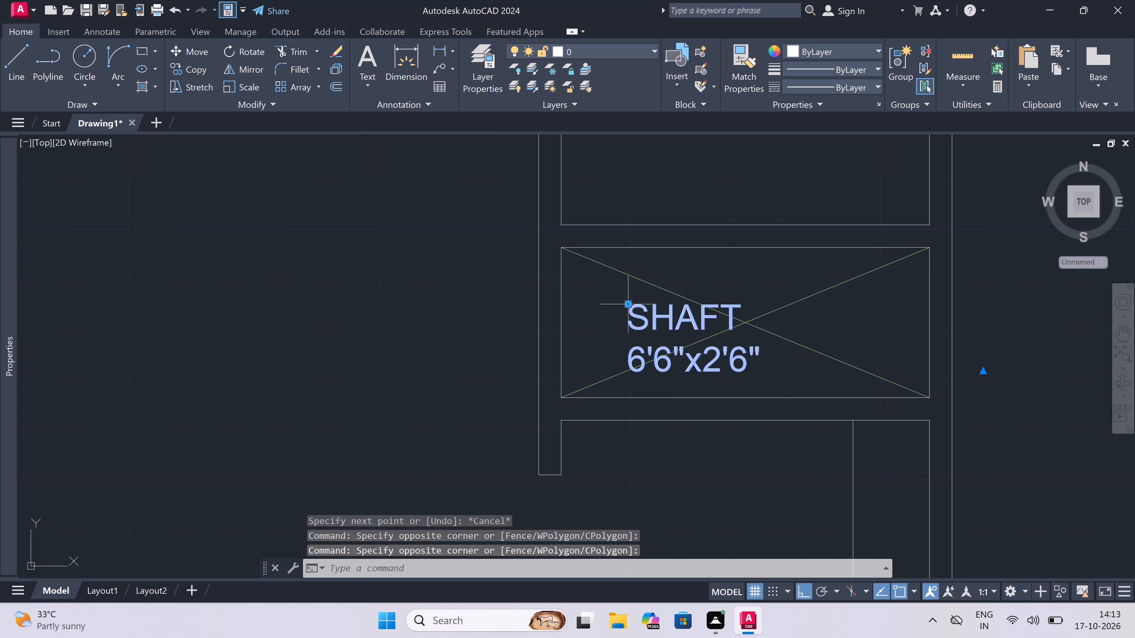
double_click(626, 302)
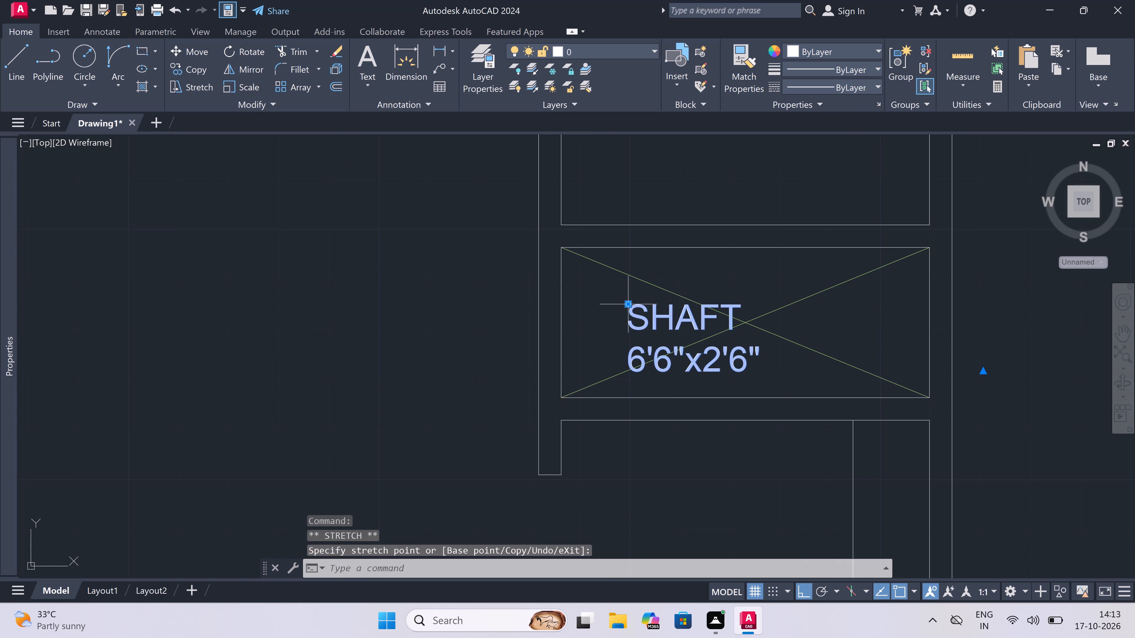
click(629, 304)
scroll(676, 284, up, 3)
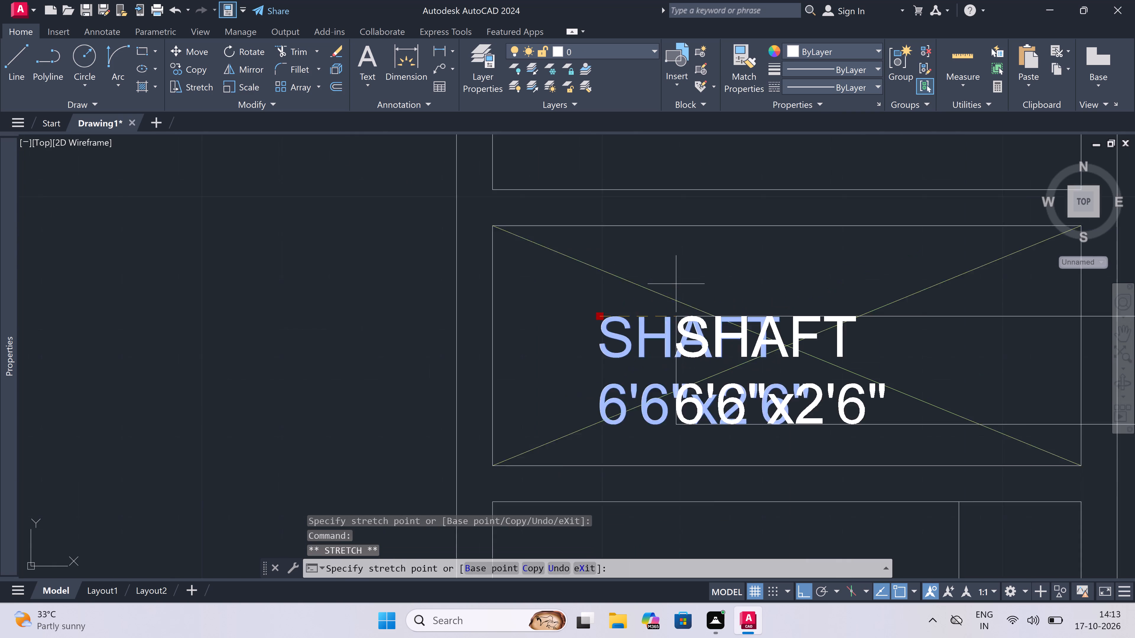
key(F8)
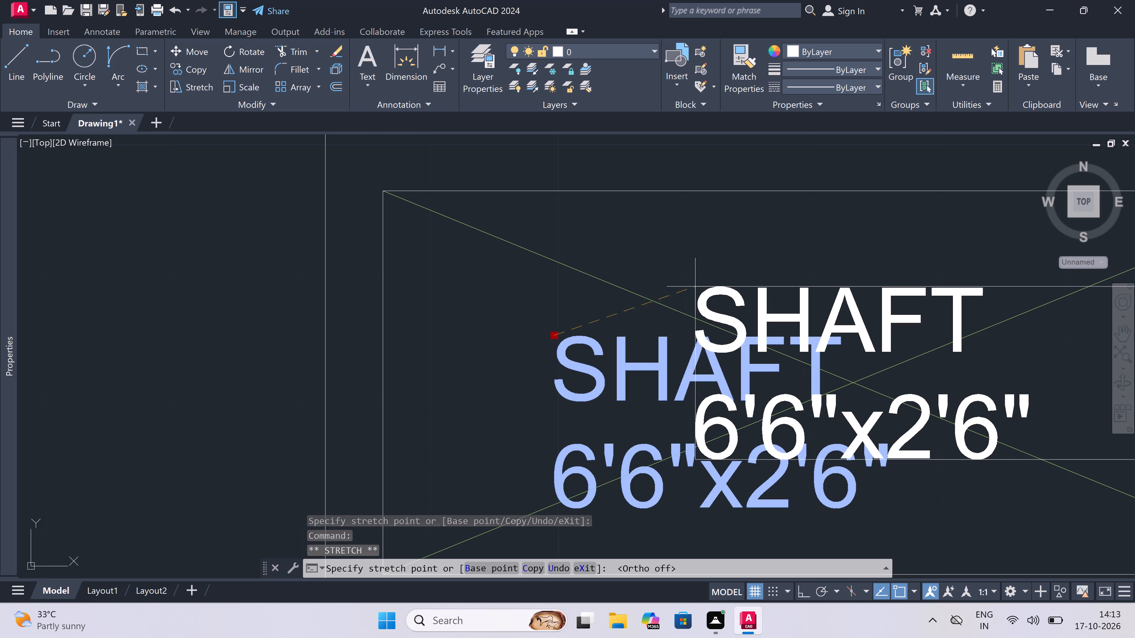
click(701, 292)
key(Escape)
scroll(585, 305, down, 5)
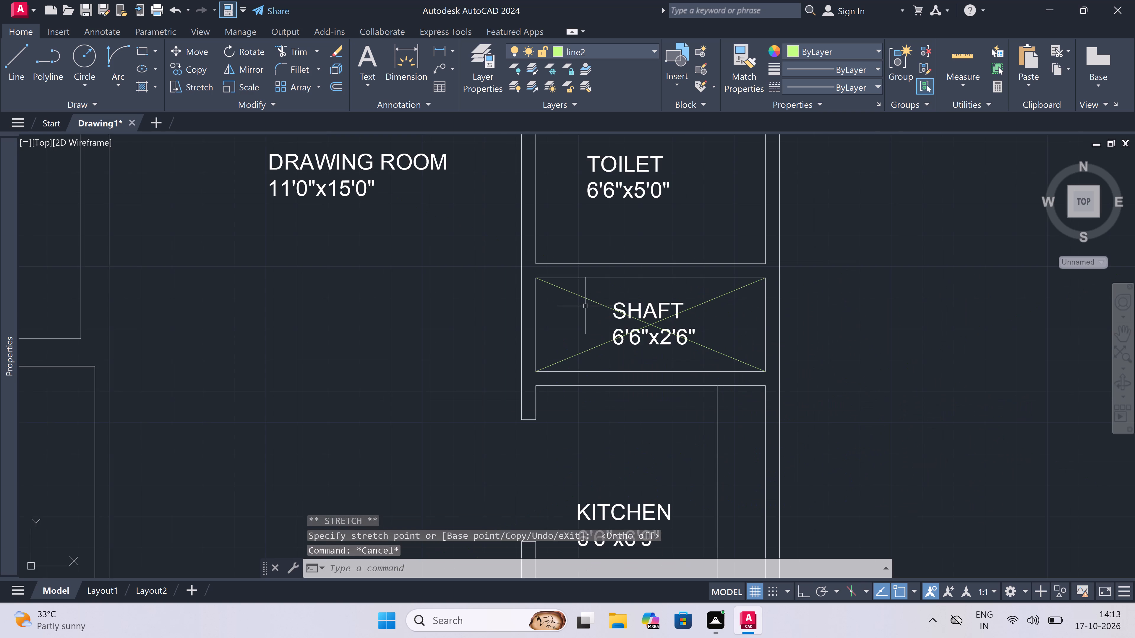
Make line1 the current layer.
scroll(586, 306, down, 3)
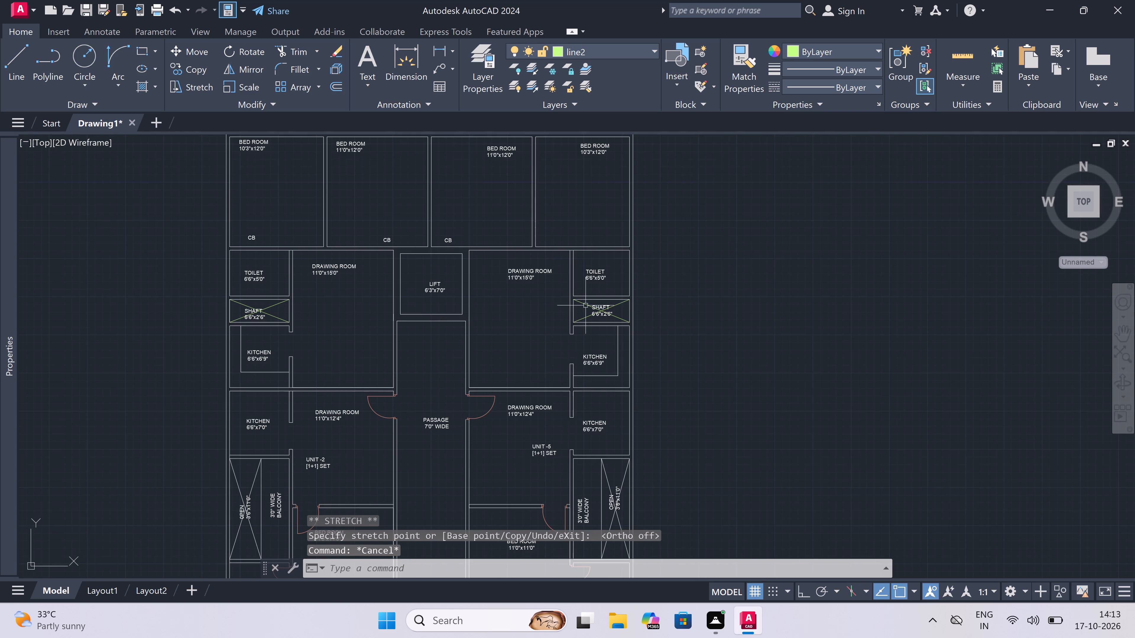
scroll(586, 306, down, 2)
scroll(482, 231, up, 3)
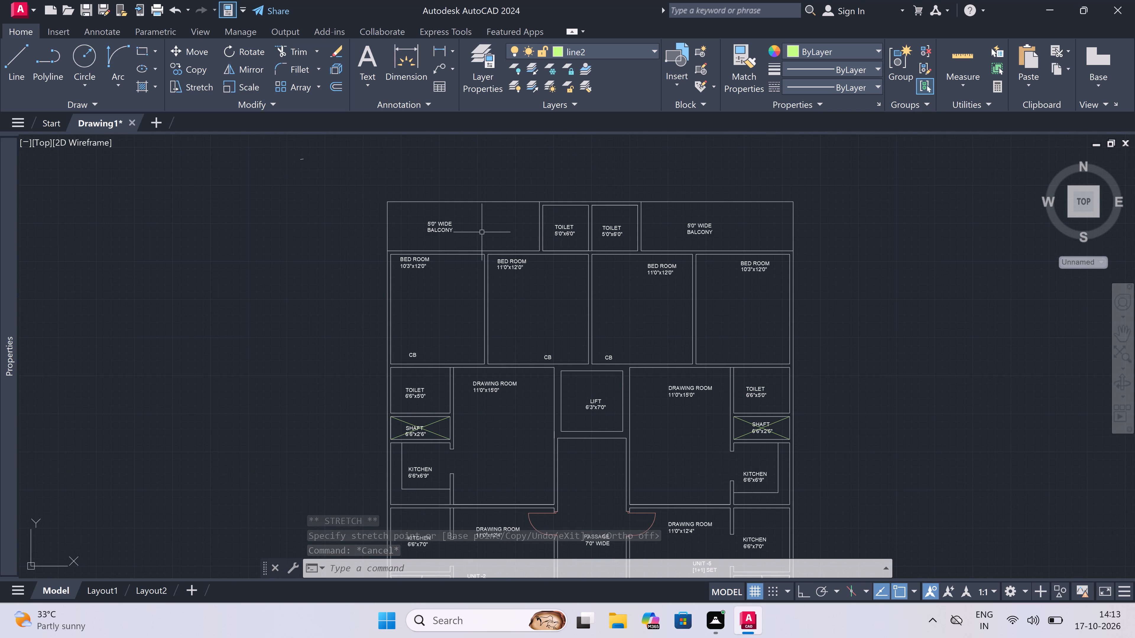
scroll(480, 244, up, 1)
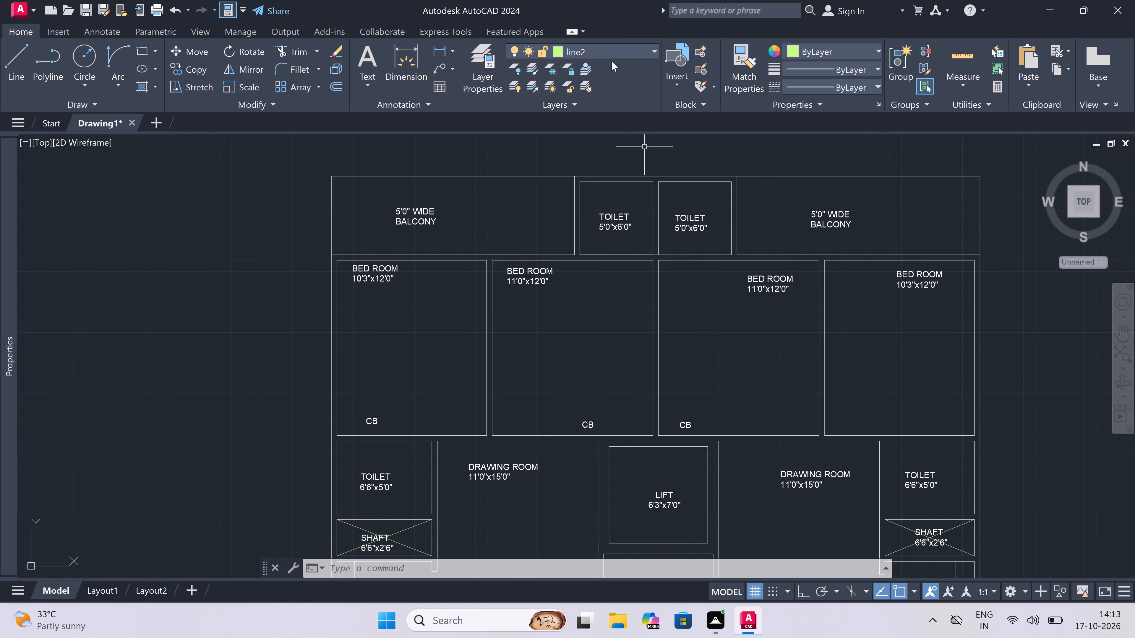
double_click(612, 45)
click(611, 53)
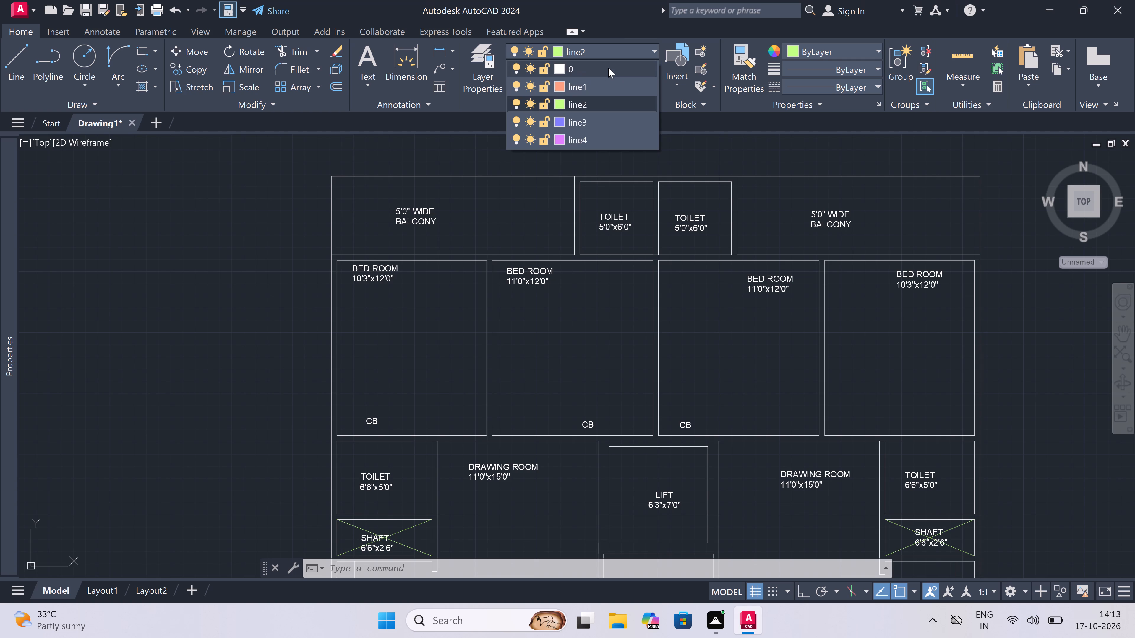
click(606, 85)
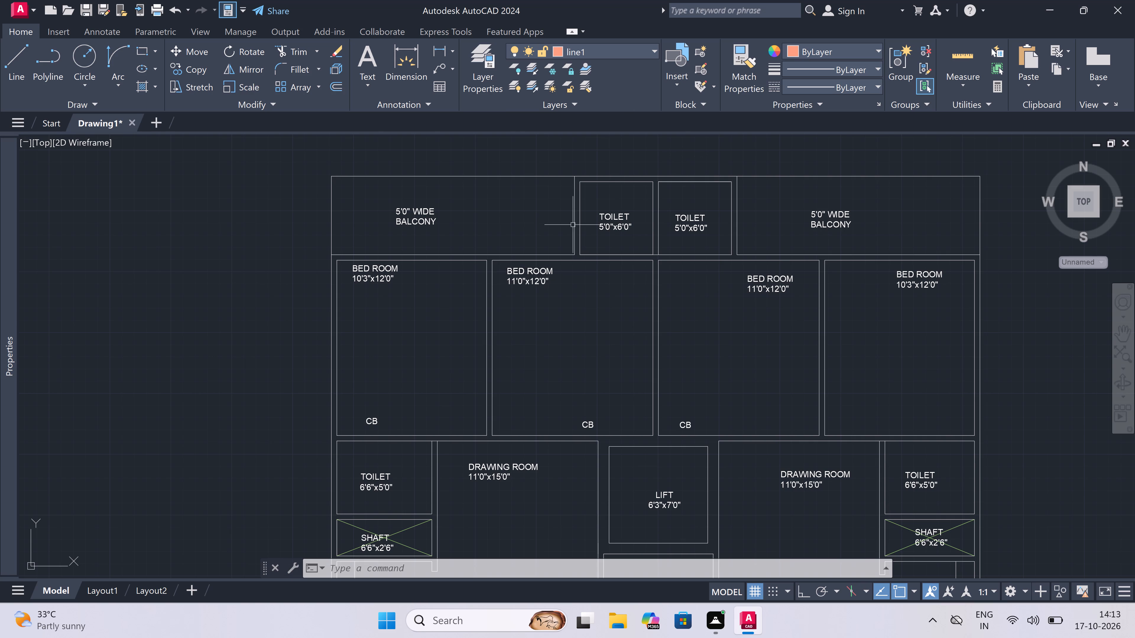
In the northwest 10'3"x12'0" bedroom's south wall, near its southeast corner, draw a jamb line, a 2" westward stop and a 3' northward door leaf.
scroll(463, 456, up, 3)
text(l)
key(space)
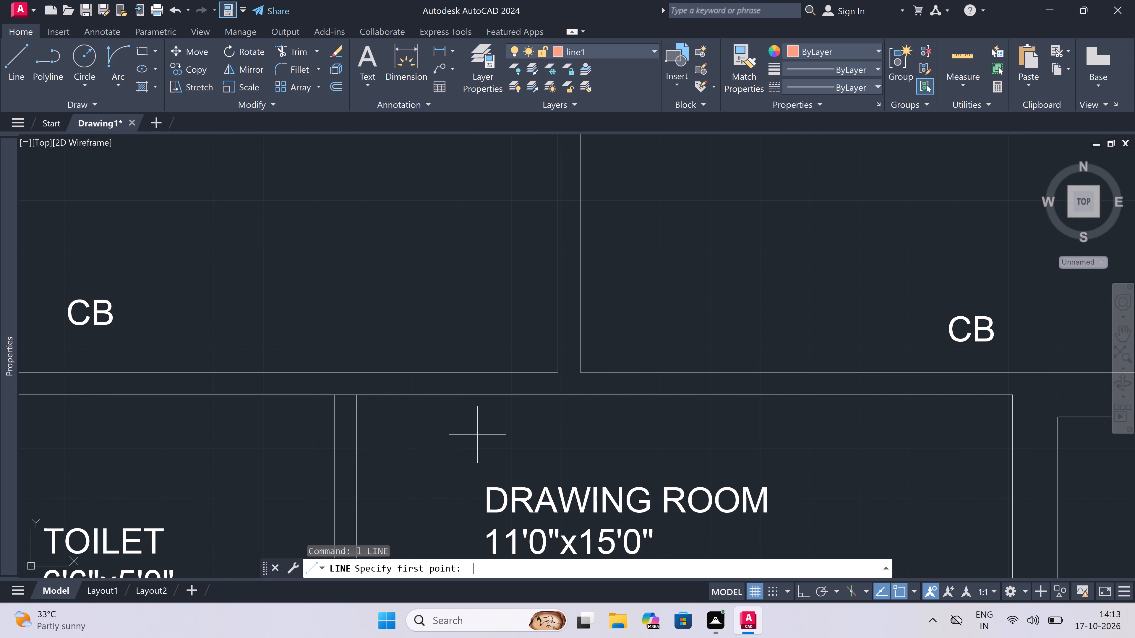
scroll(508, 395, up, 2)
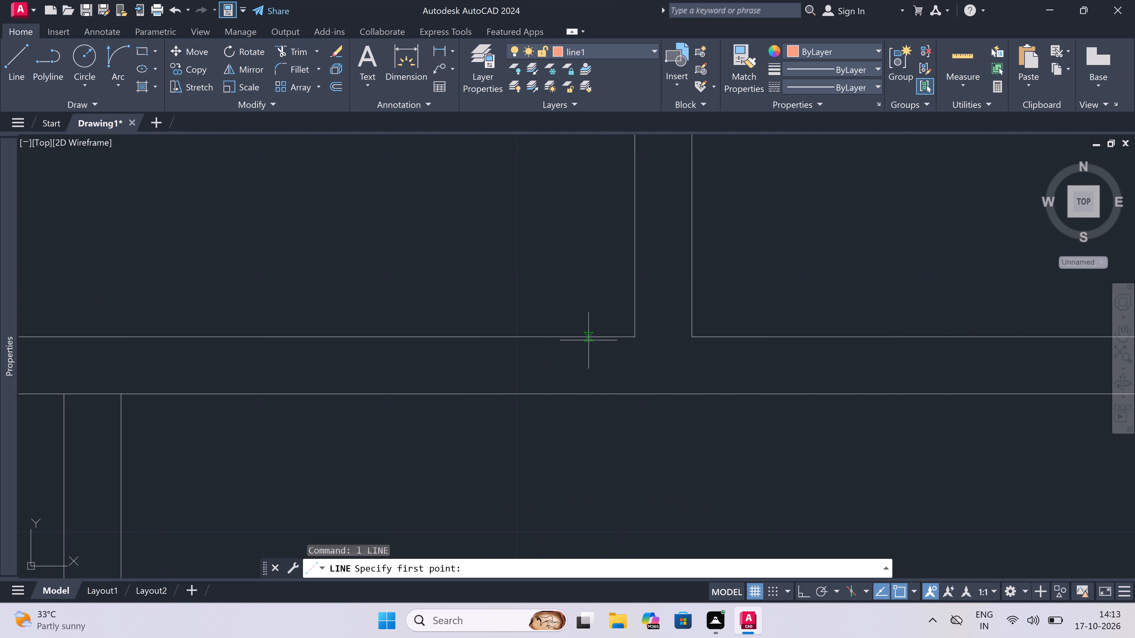
click(588, 340)
click(589, 393)
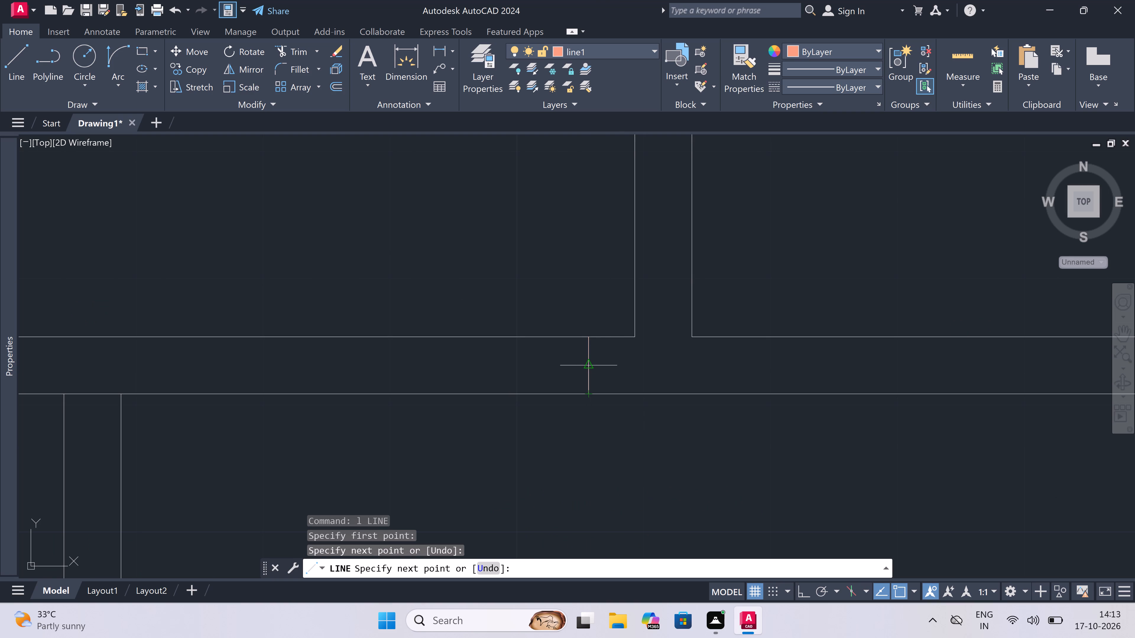
click(589, 364)
key(2)
text(")
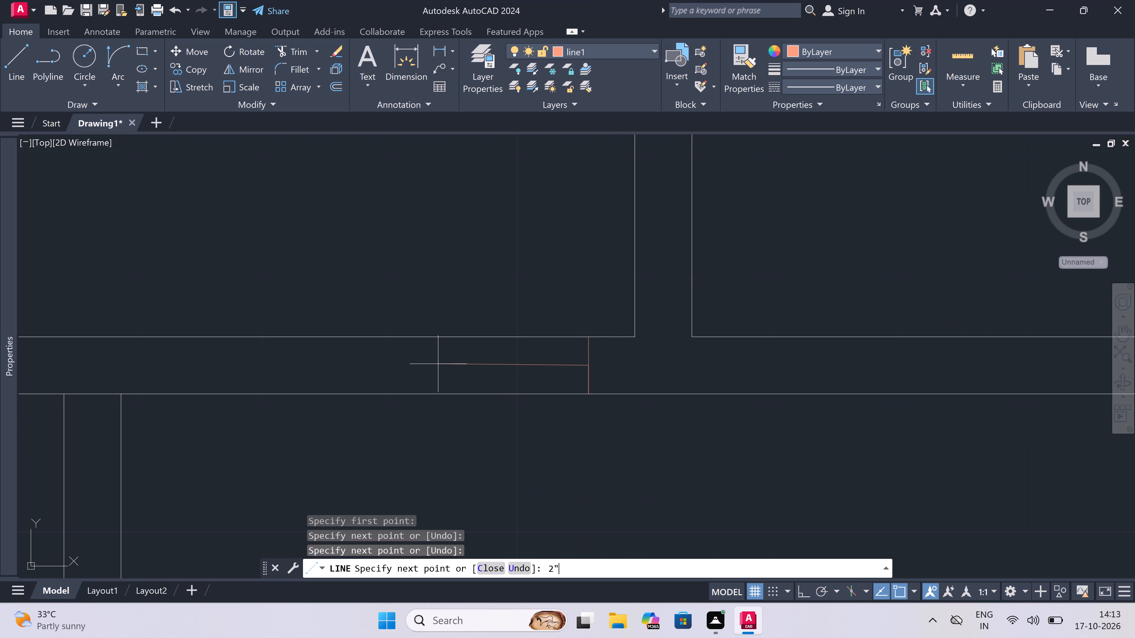
key(space)
text(3')
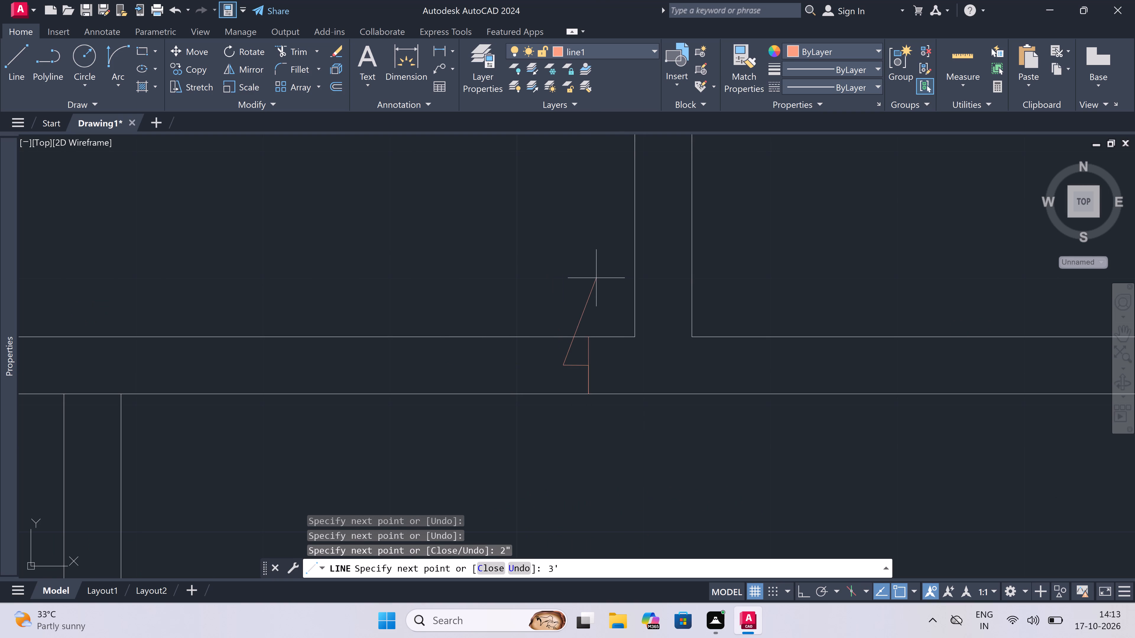
key(F8)
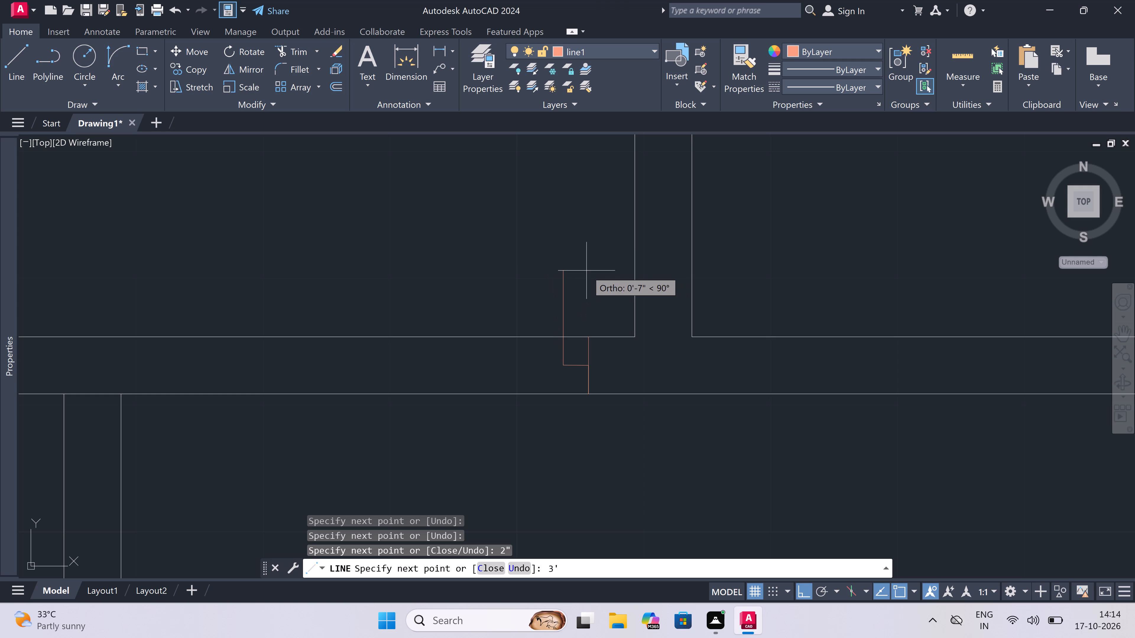
key(space)
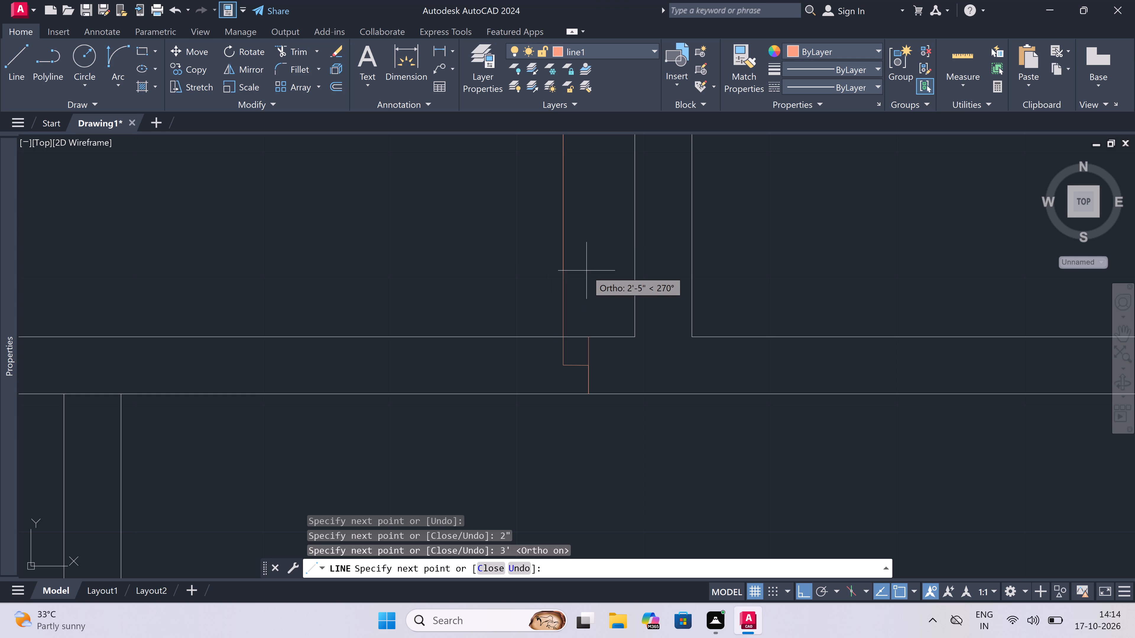
key(Escape)
Draw the opposite jamb line across the same wall, west of the leaf, with a 2" stop running east from its midpoint.
key(space)
scroll(595, 297, down, 6)
scroll(552, 298, up, 4)
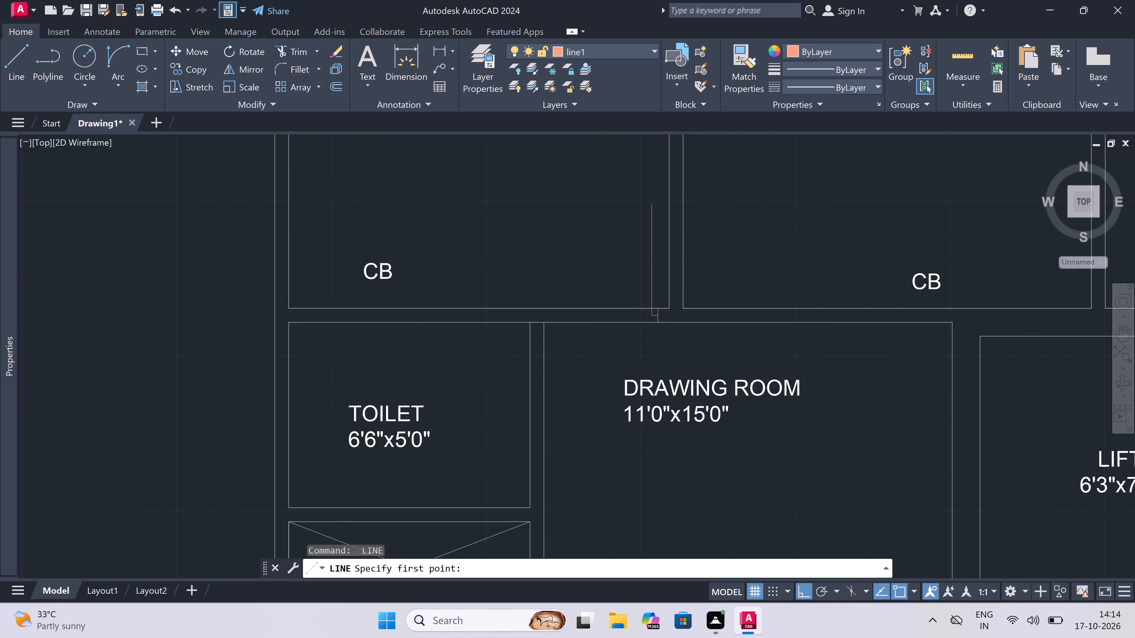
scroll(567, 298, up, 1)
click(553, 324)
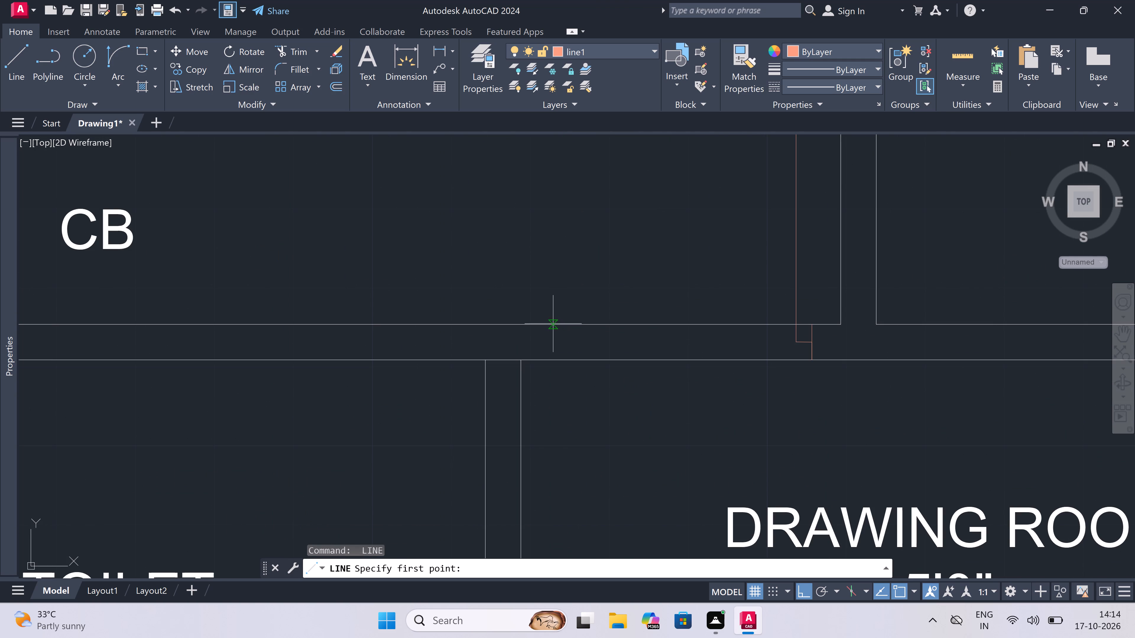
click(546, 356)
click(552, 342)
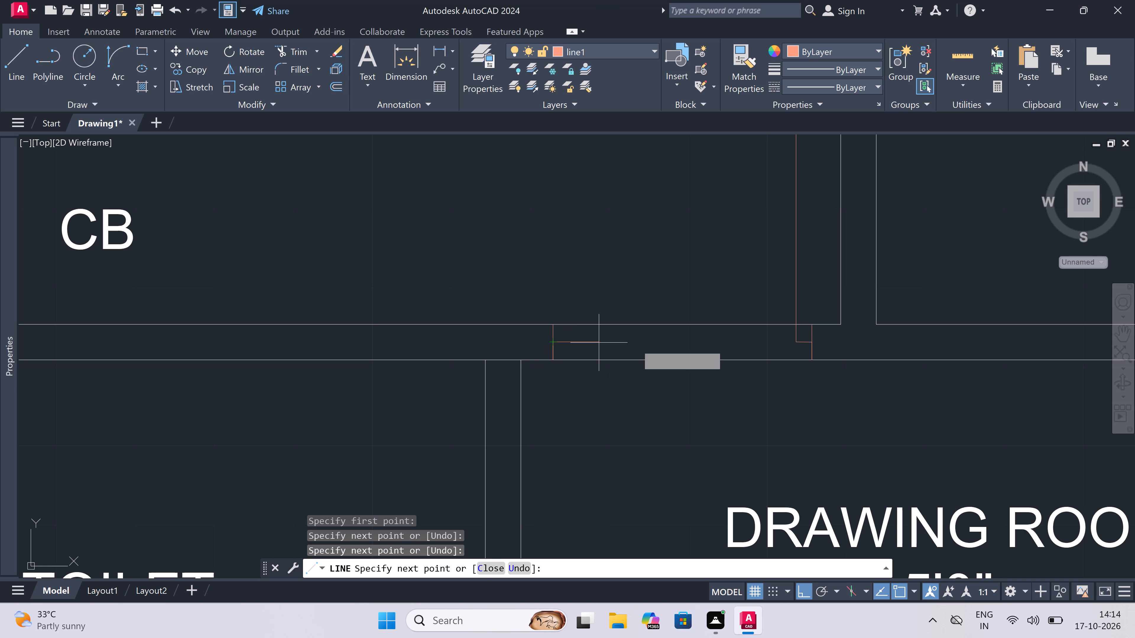
key(2)
key(shift+quotedbl)
key(space)
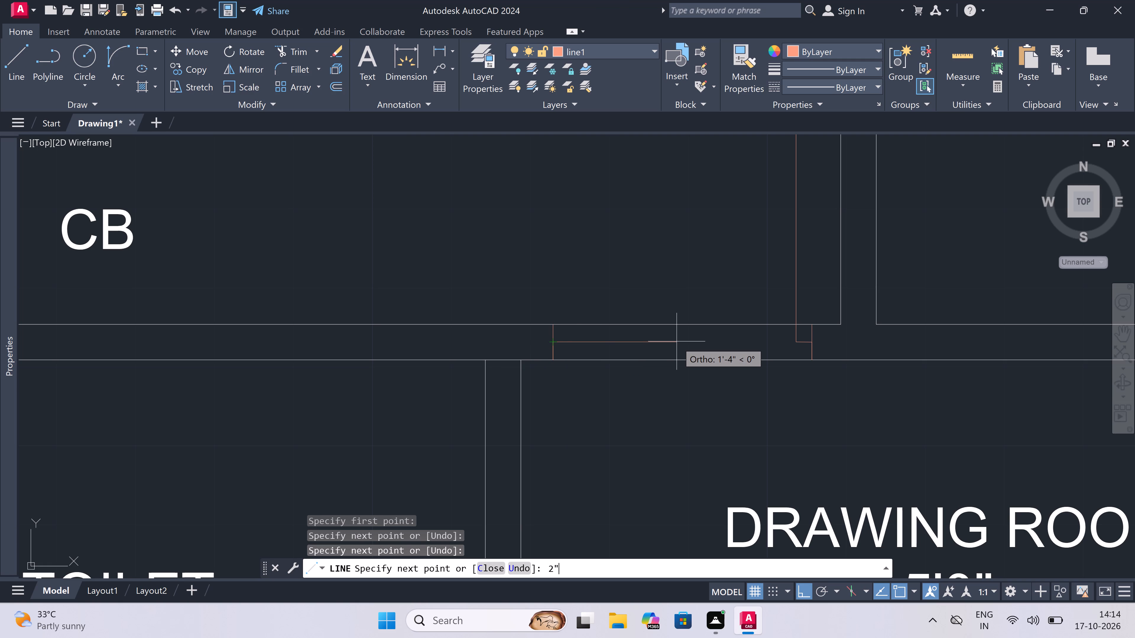
key(Escape)
Draw the door swing arc from the leaf's north end to the tip of the west jamb's stop, starting tangent westward.
scroll(398, 374, down, 3)
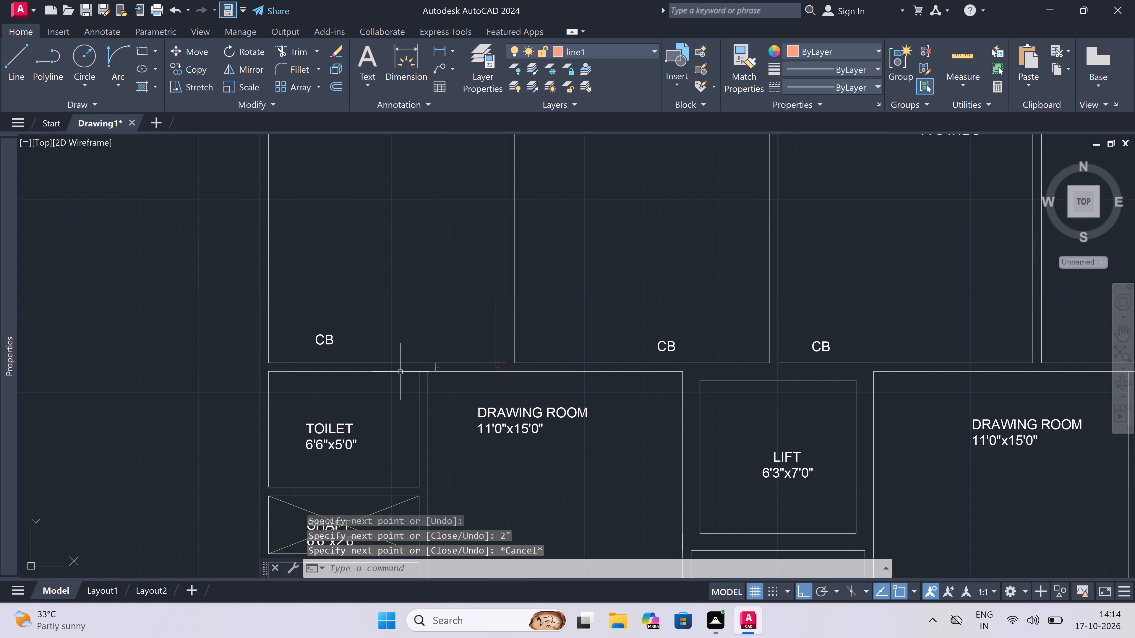
scroll(475, 344, up, 3)
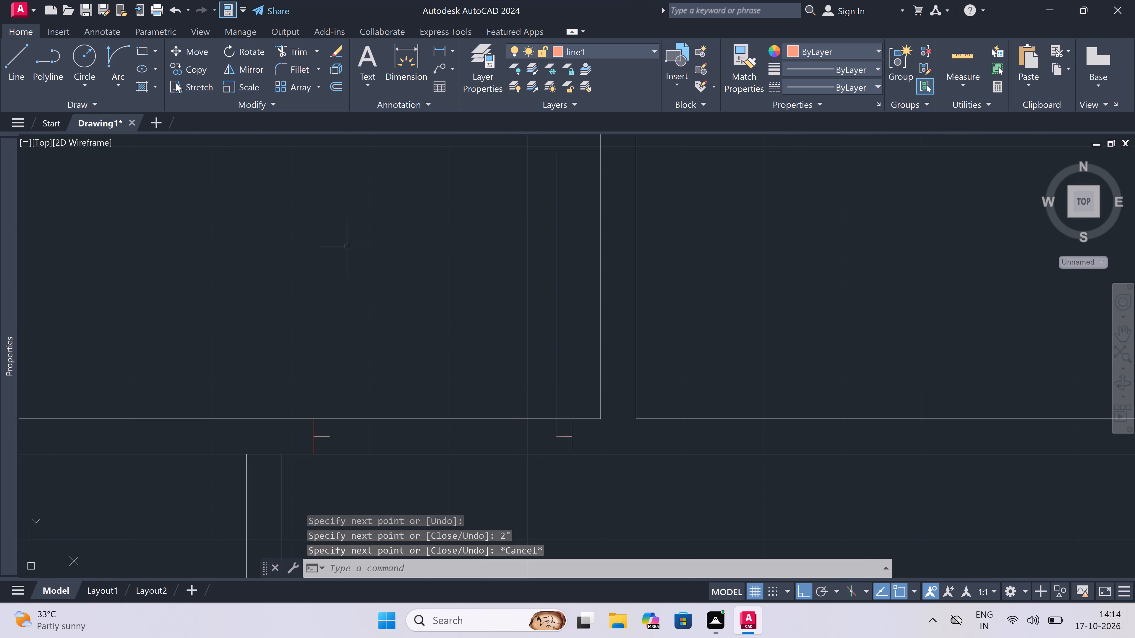
click(115, 58)
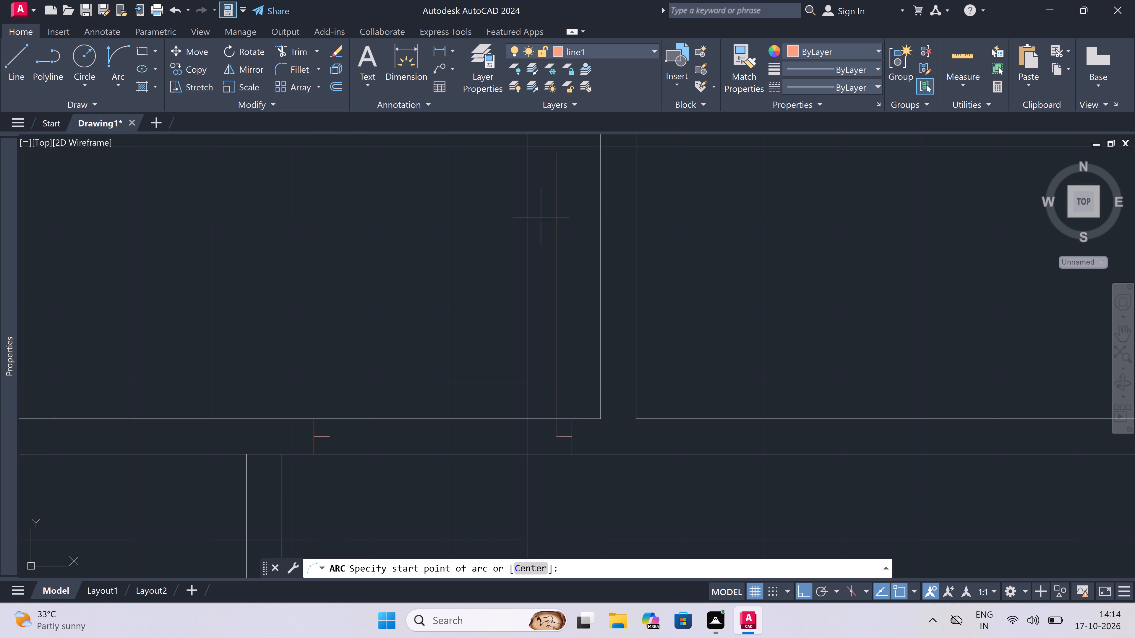
click(559, 152)
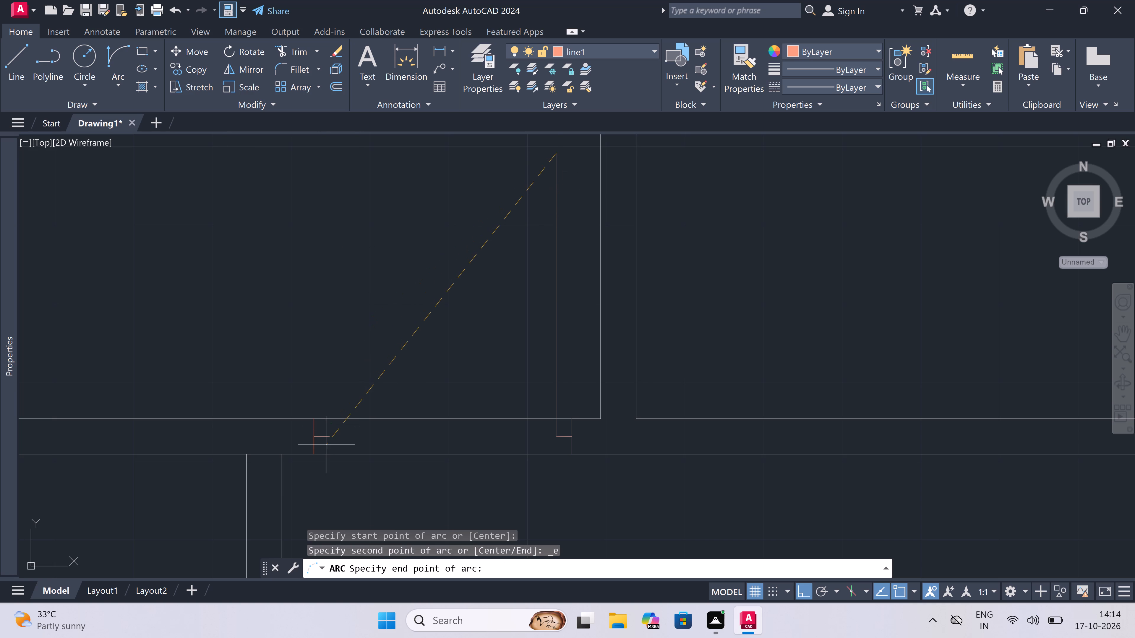
click(327, 434)
double_click(262, 323)
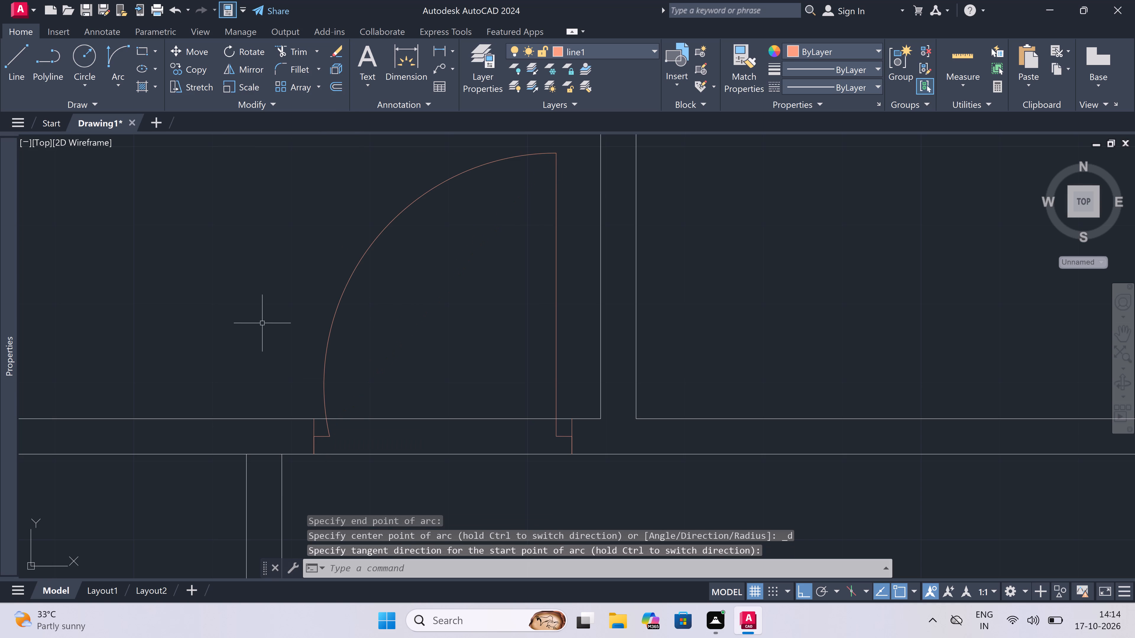
Trim both wall lines across the bedroom door opening and the line closing the end of the toilet–drawing room partition.
key(t)
key(r)
key(space)
double_click(454, 334)
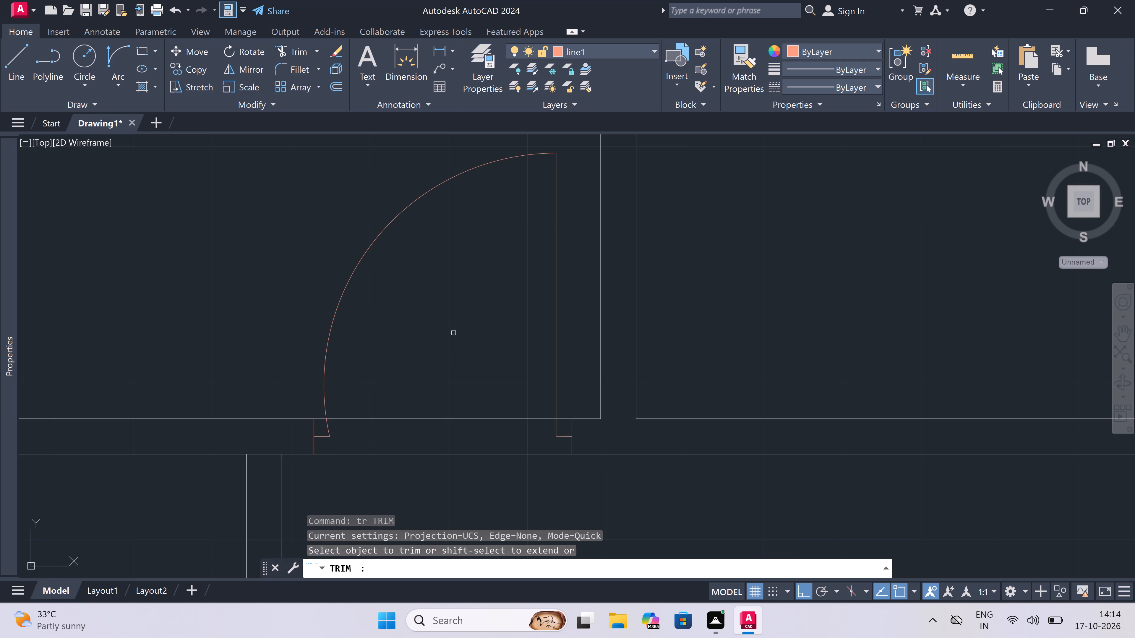
double_click(435, 508)
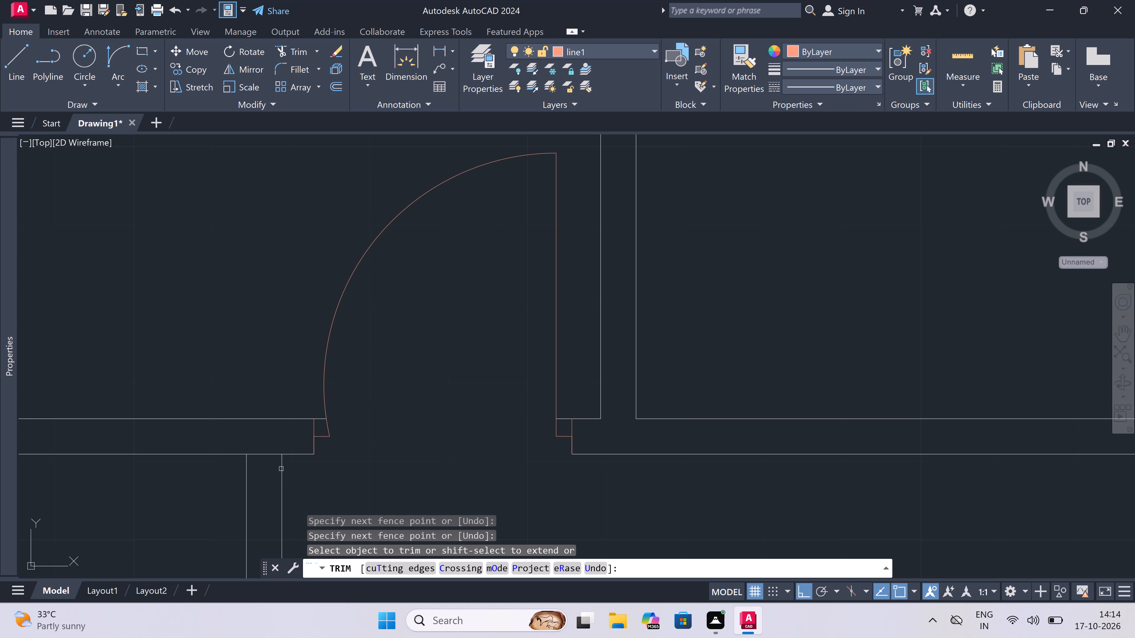
click(271, 463)
triple_click(271, 436)
key(Escape)
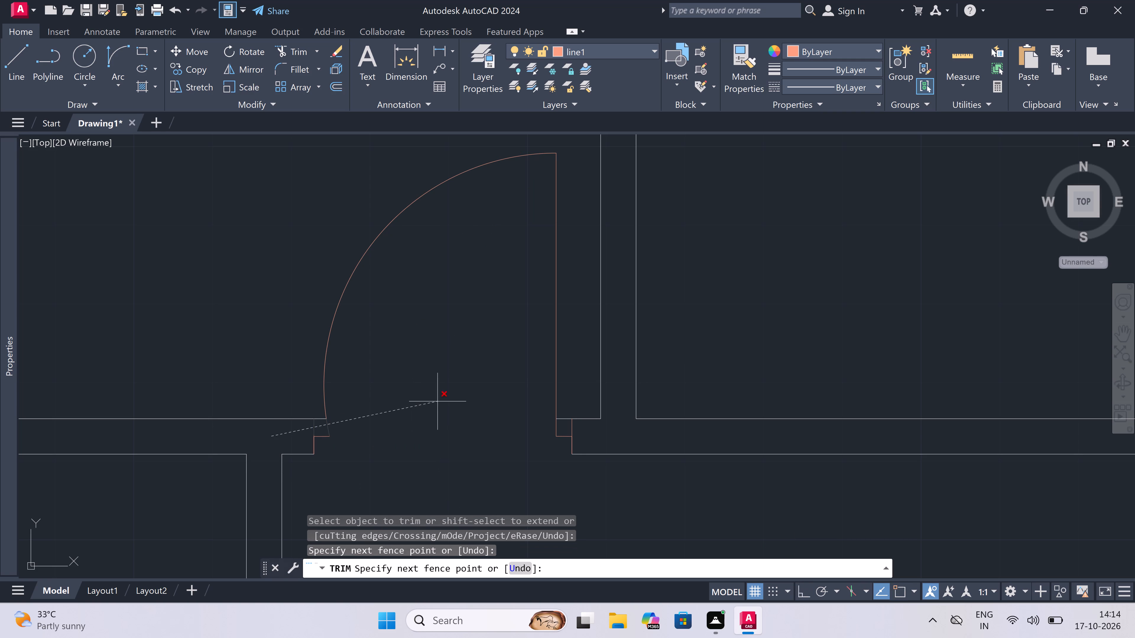
At the southwest corner of the adjoining 11'0"x12'0" bedroom, draw a jamb line across the south wall, a 2" eastward stop and a 3' northward door leaf.
scroll(438, 401, down, 5)
scroll(443, 400, up, 4)
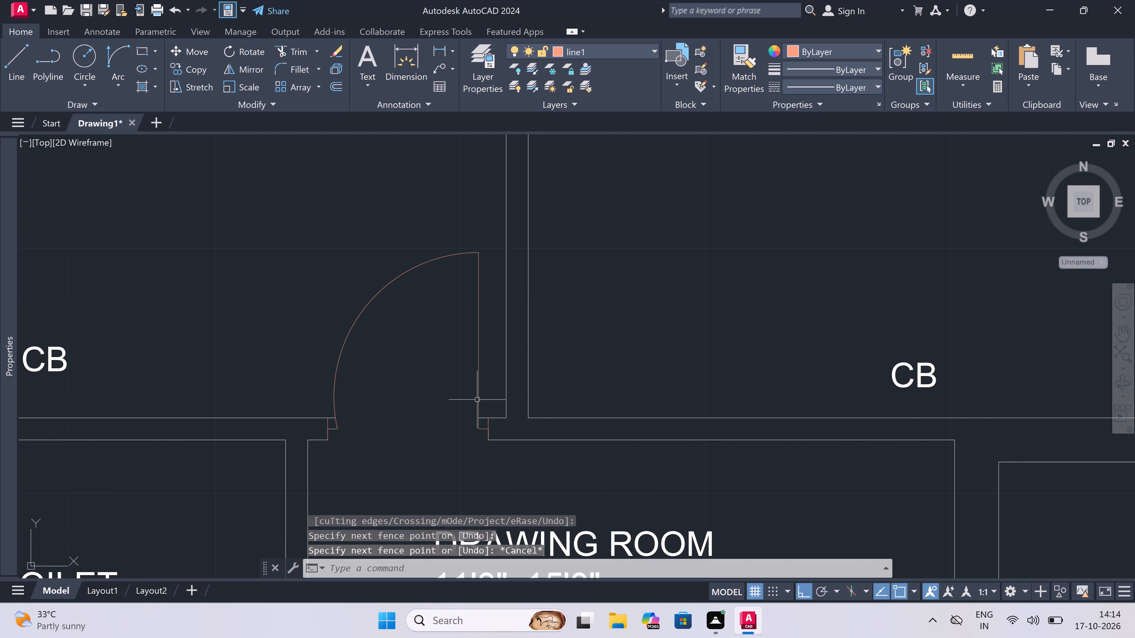
key(l)
key(space)
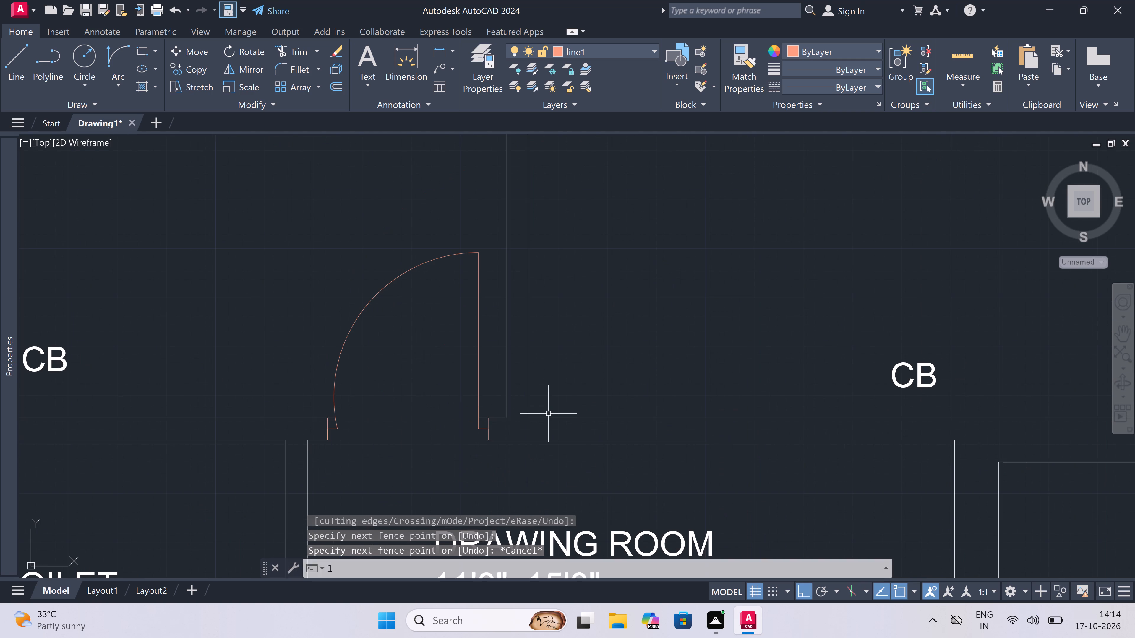
click(546, 420)
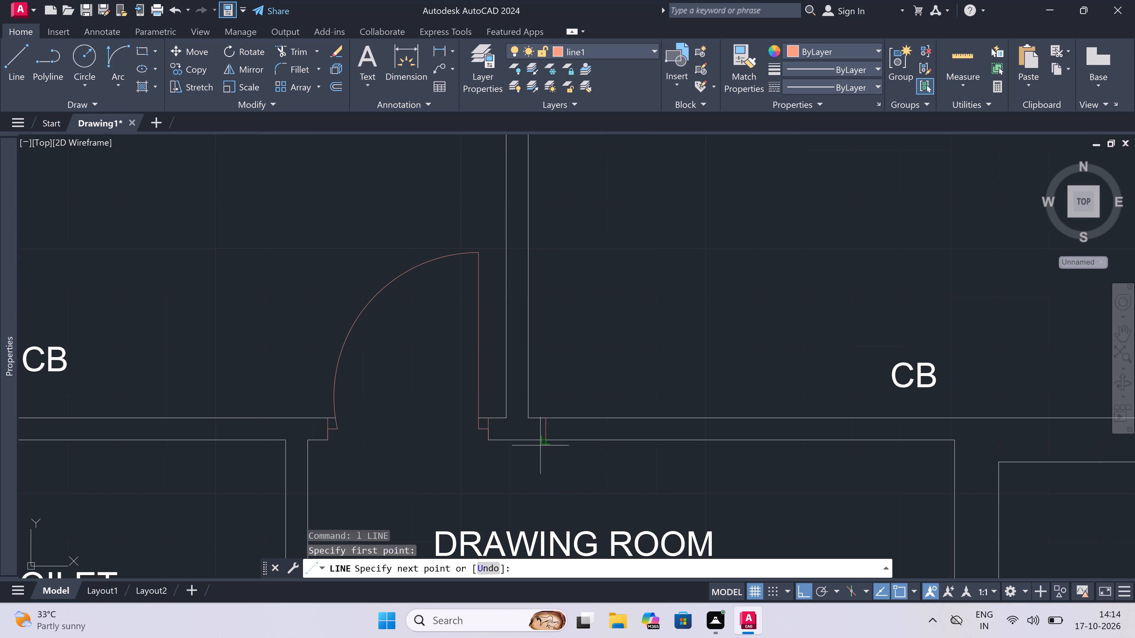
click(543, 442)
click(542, 430)
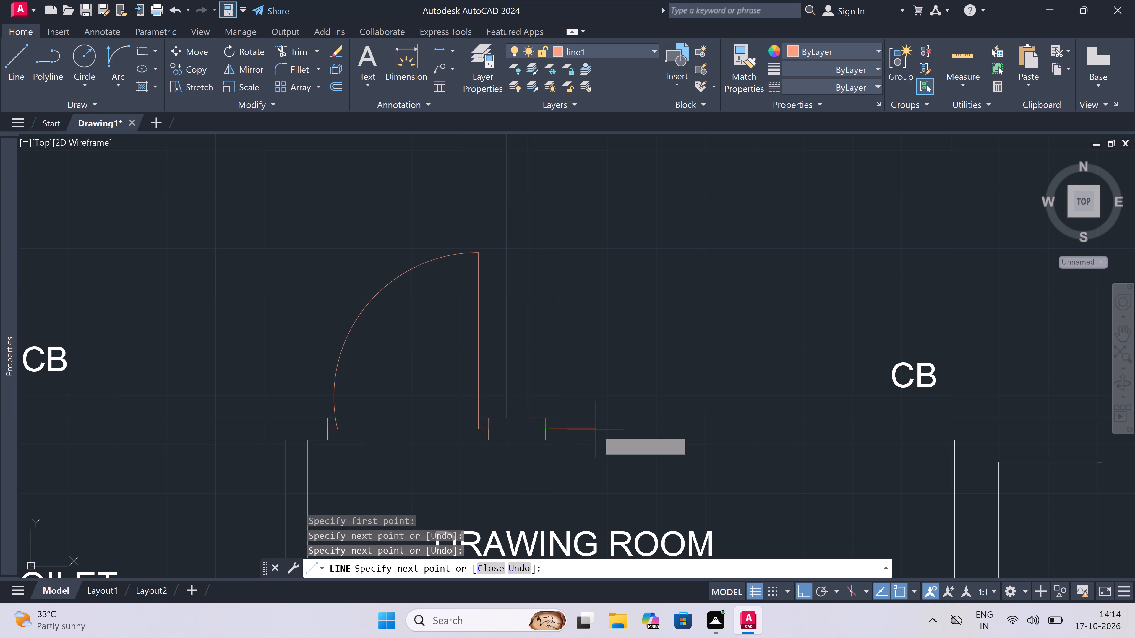
key(2)
key(shift+quotedbl)
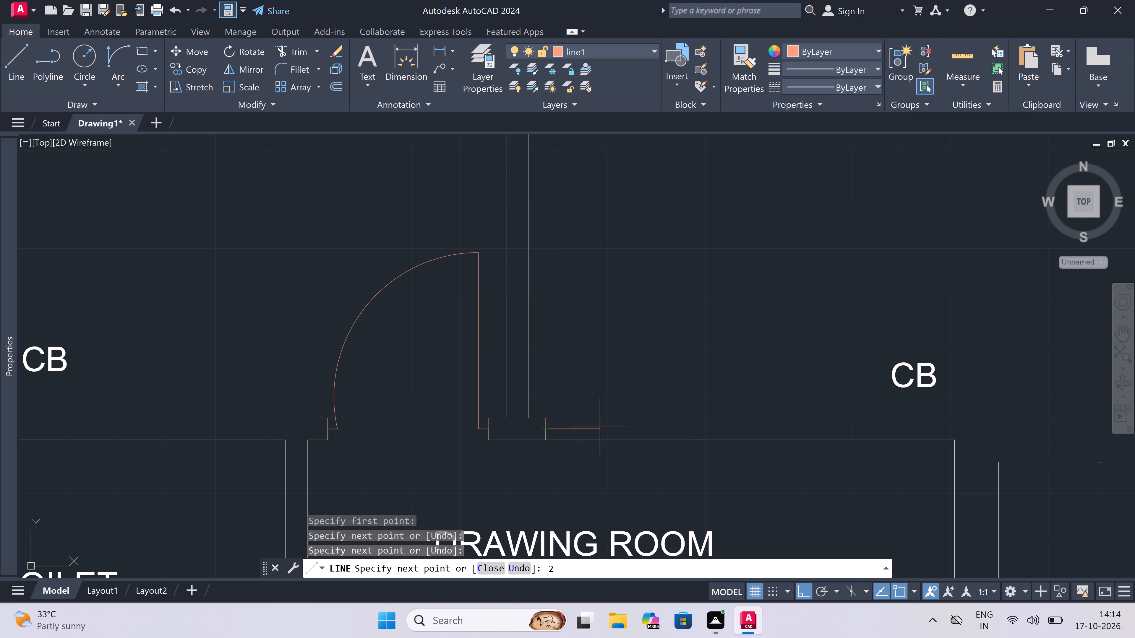
key(space)
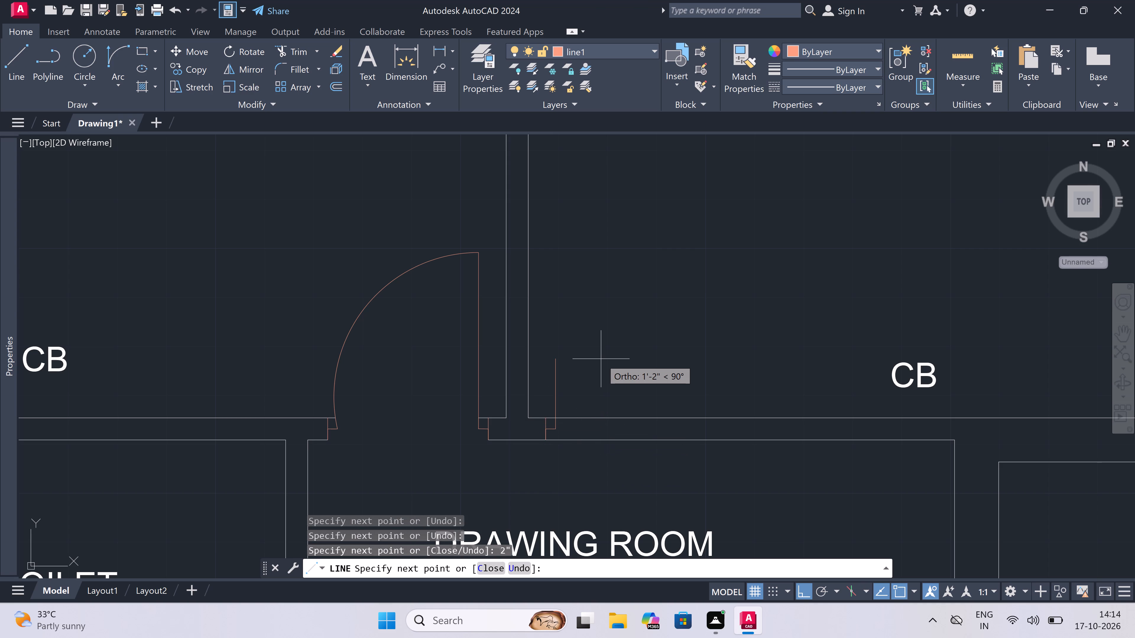
key(3)
key(apostrophe)
key(space)
key(Escape)
Draw the opposite jamb line across the 11'0"x12'0" bedroom's south wall, east of the new leaf.
key(space)
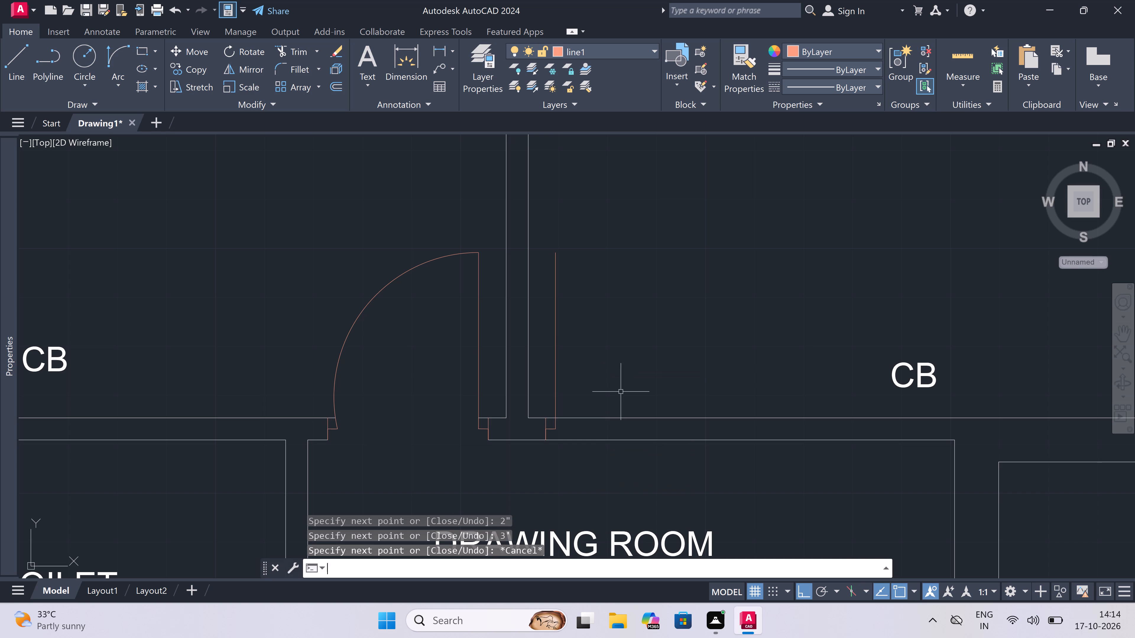
click(705, 420)
click(706, 446)
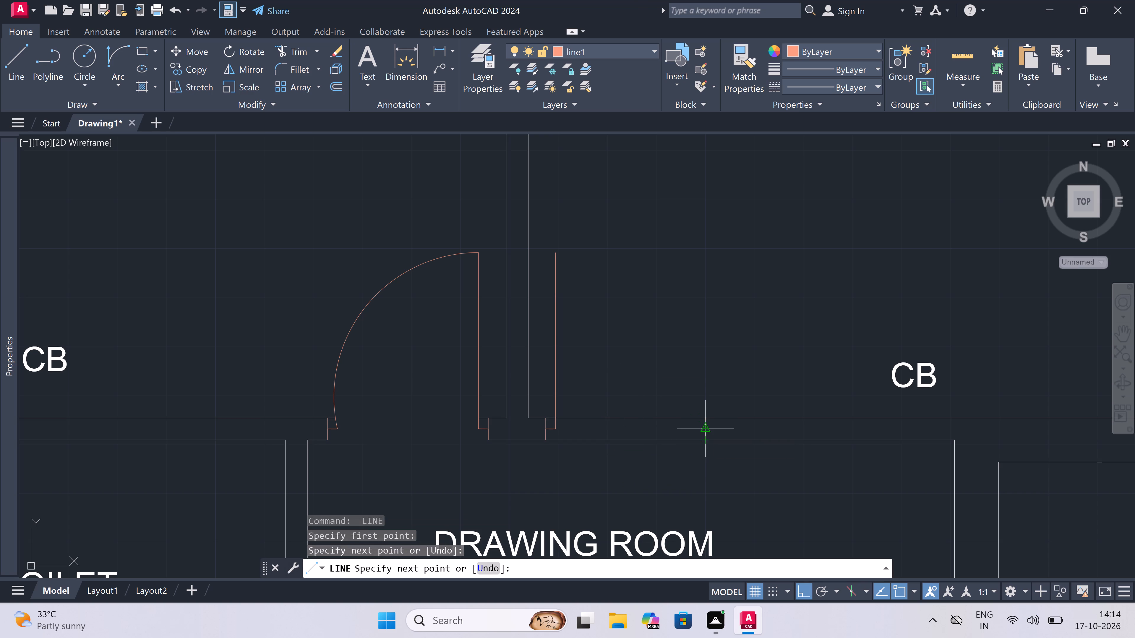
click(707, 421)
key(Escape)
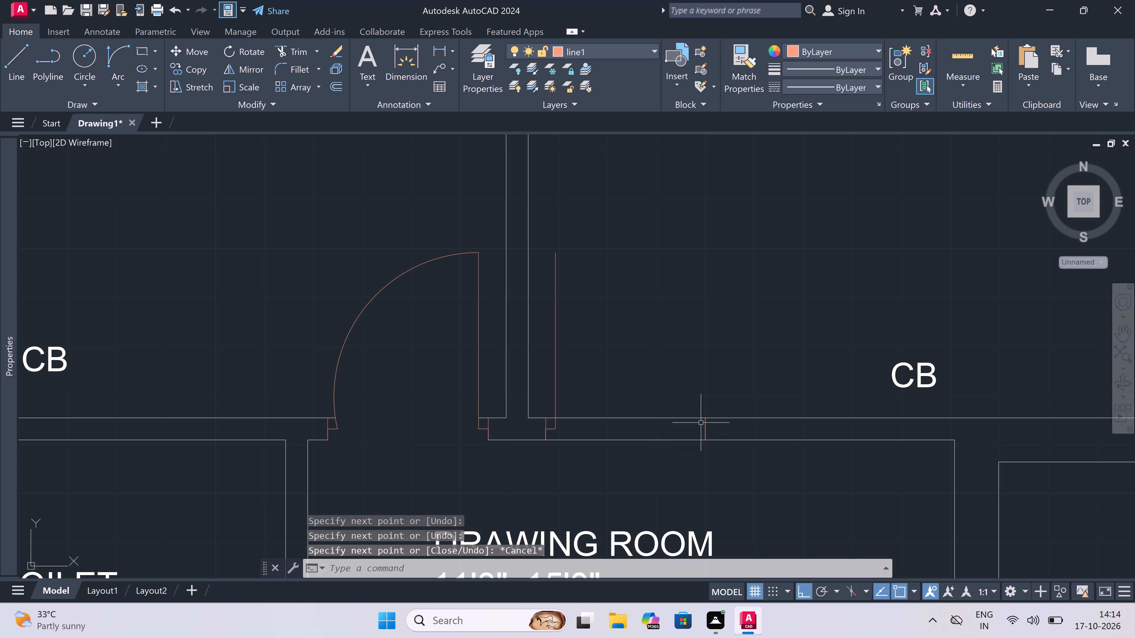
Draw a 2" westward stop from the midpoint of the new east jamb in the 11'0"x12'0" bedroom's south wall.
key(space)
click(708, 429)
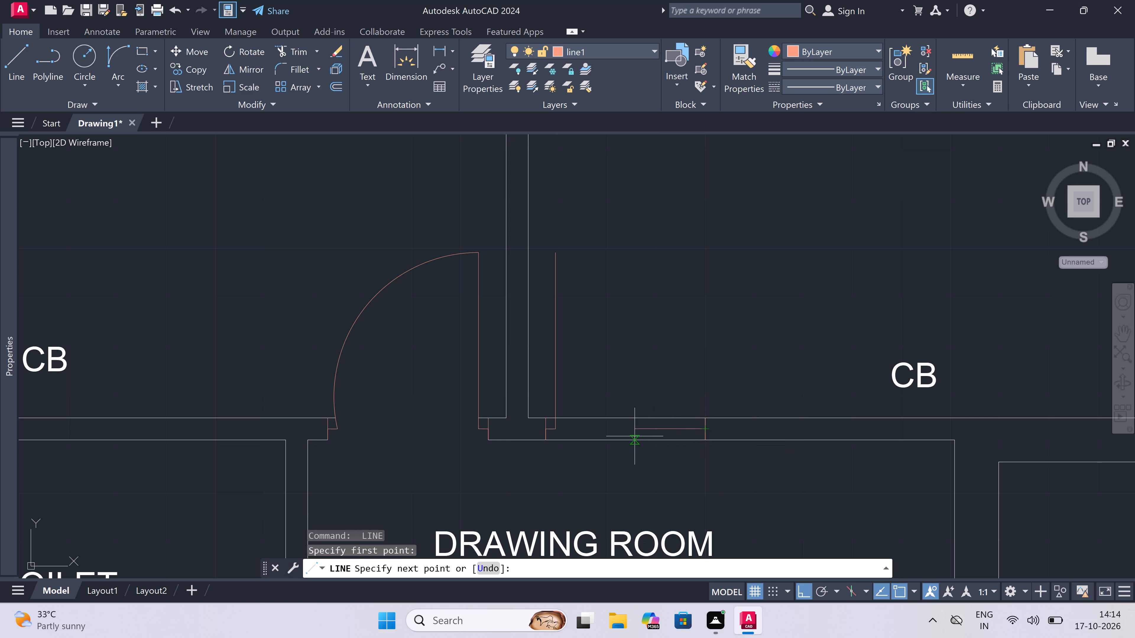
key(2)
key(shift+quotedbl)
key(space)
key(Escape)
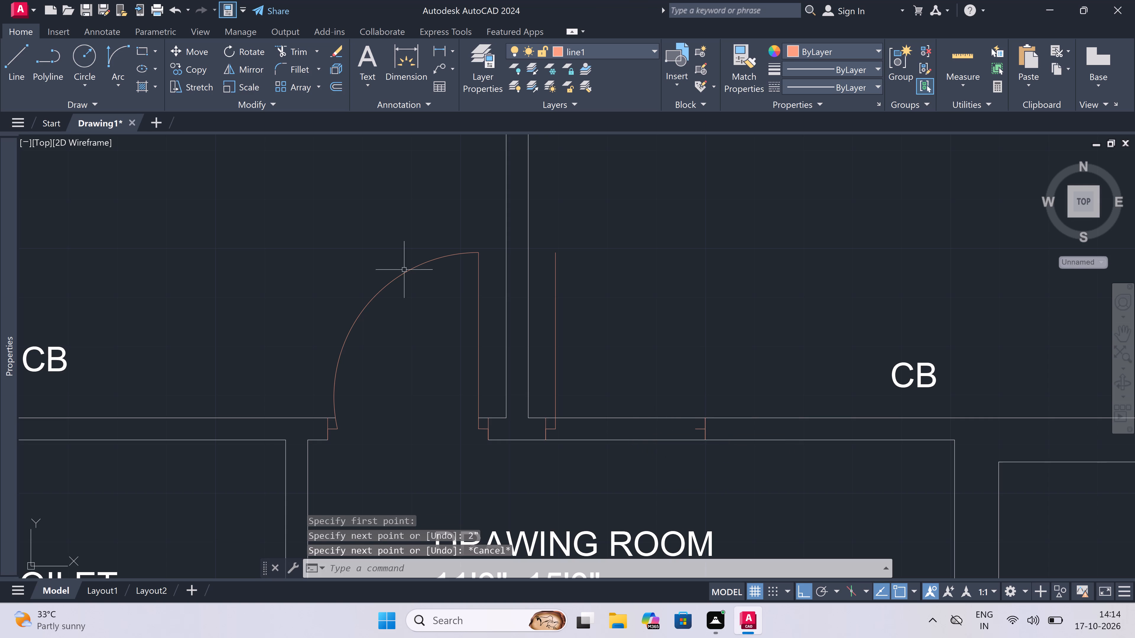
Draw the door swing arc from the leaf's north end to the tip of the east jamb's stop, starting tangent eastward.
click(119, 52)
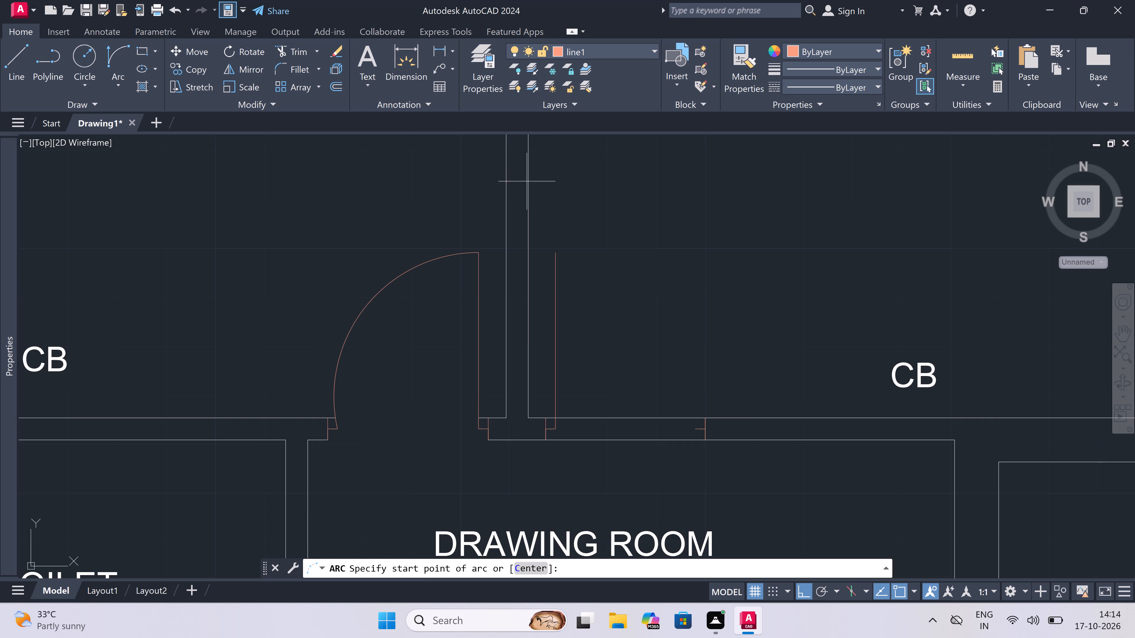
click(556, 252)
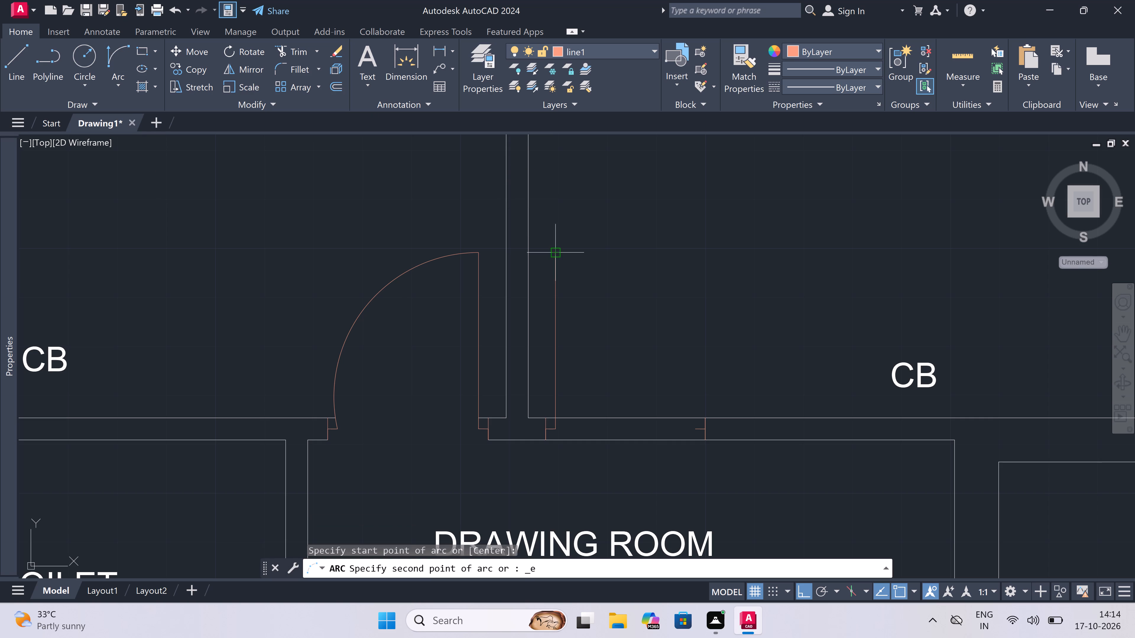
click(691, 430)
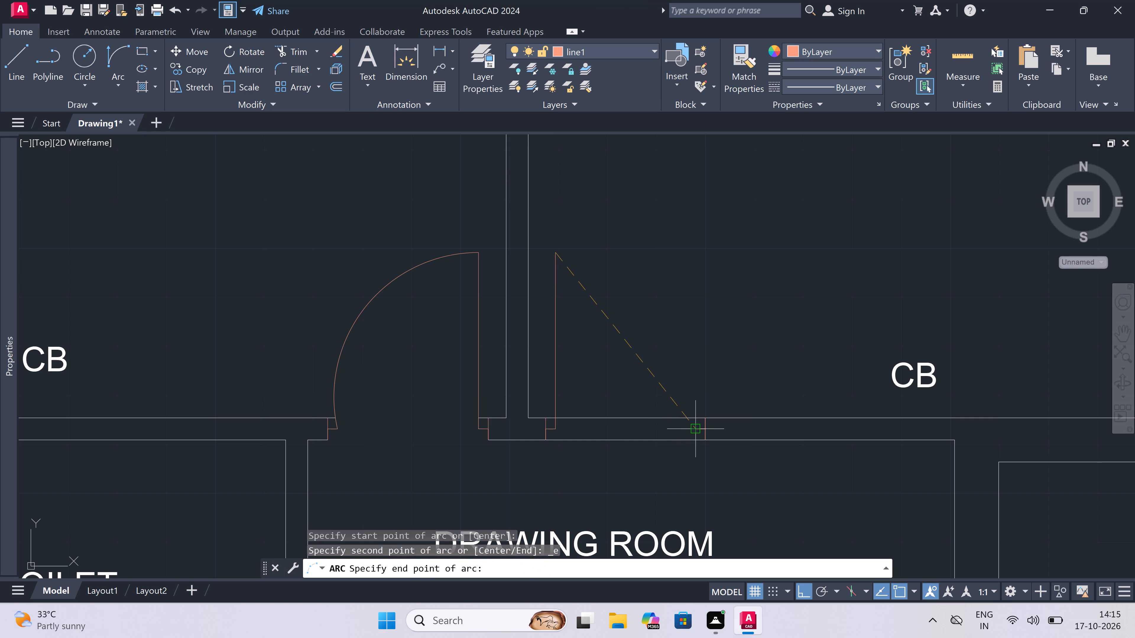
click(699, 353)
Trim both wall lines across the 11'0"x12'0" bedroom's door opening between its two jambs.
key(t)
key(r)
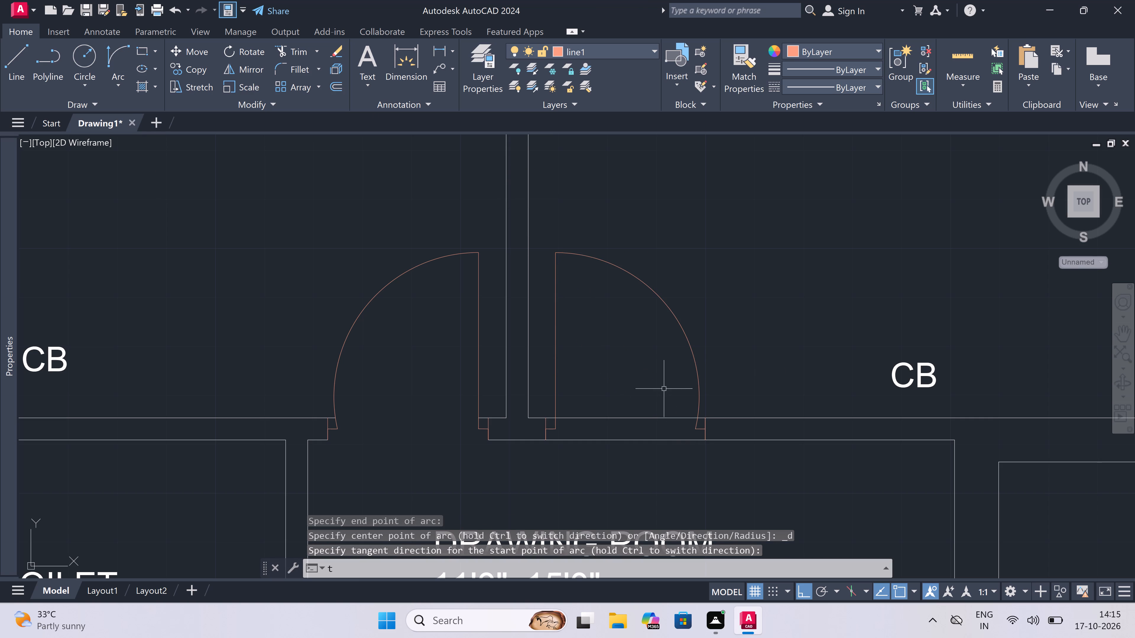
key(space)
click(600, 459)
click(607, 391)
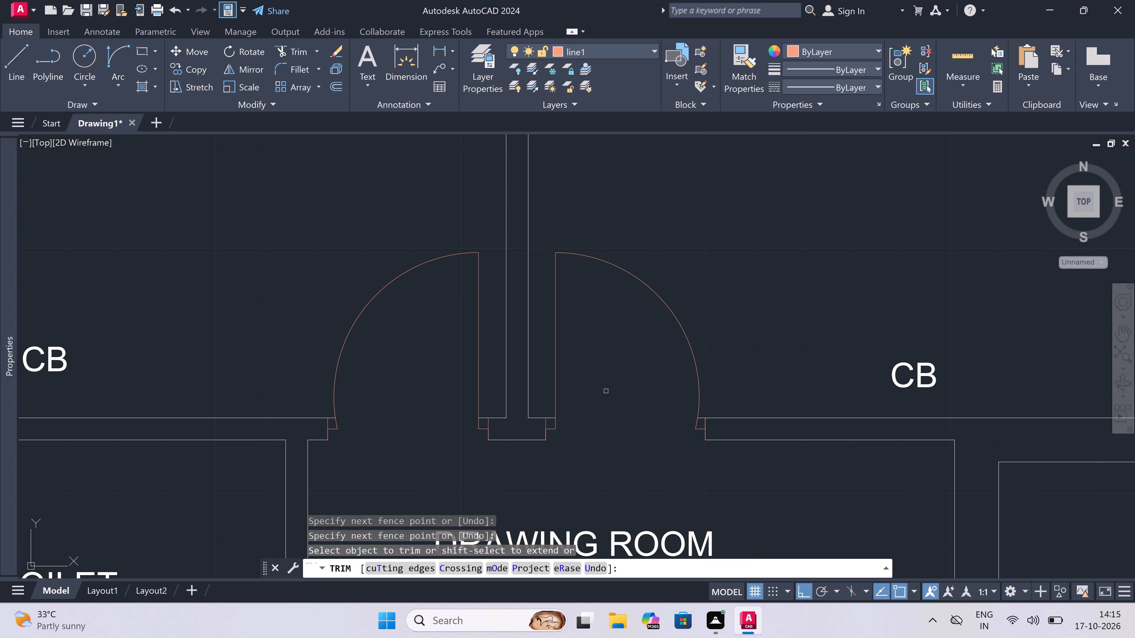
key(Escape)
Near the southwest corner of the eastern 10'3"x12'0" bedroom, draw a jamb line across the south wall and a 2" eastward stop from its midpoint.
scroll(547, 387, down, 4)
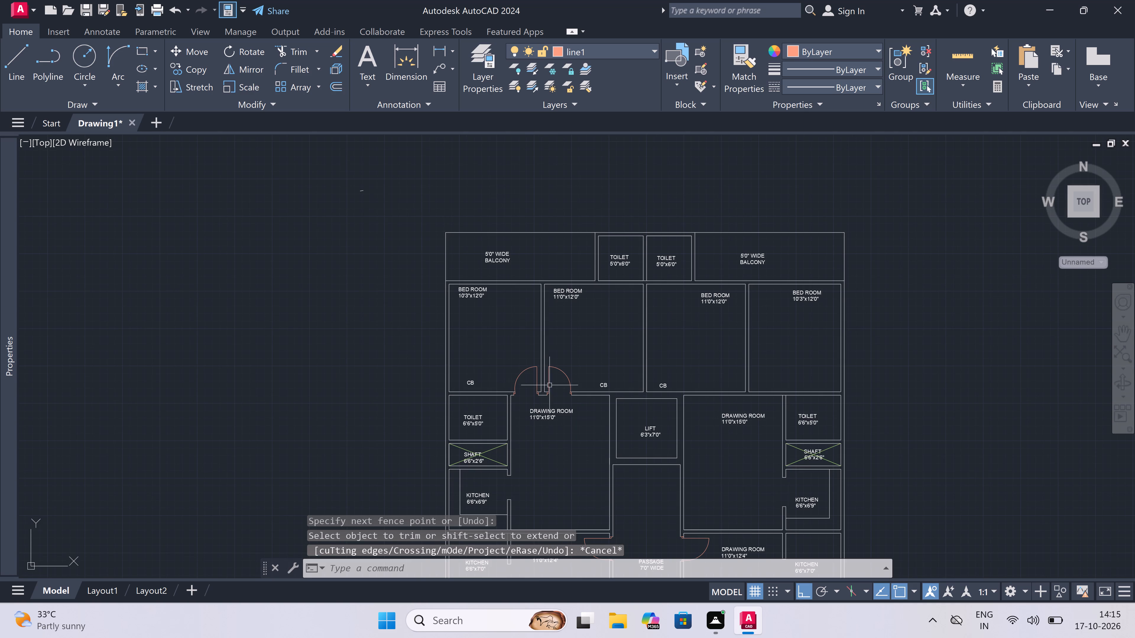
scroll(803, 386, up, 3)
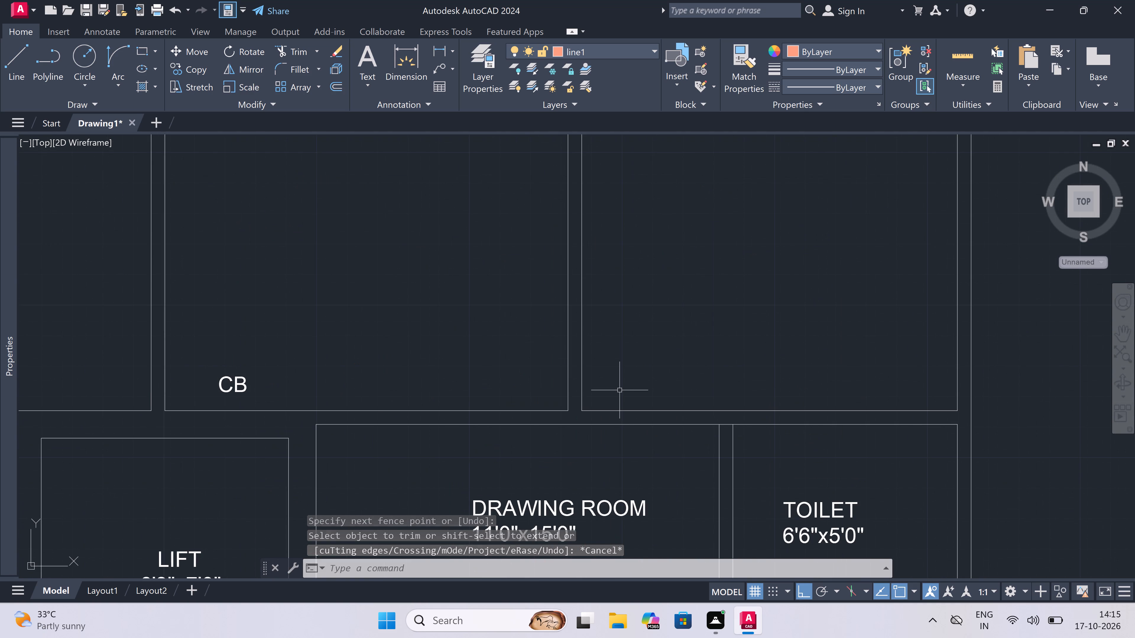
key(l)
key(space)
scroll(609, 418, up, 2)
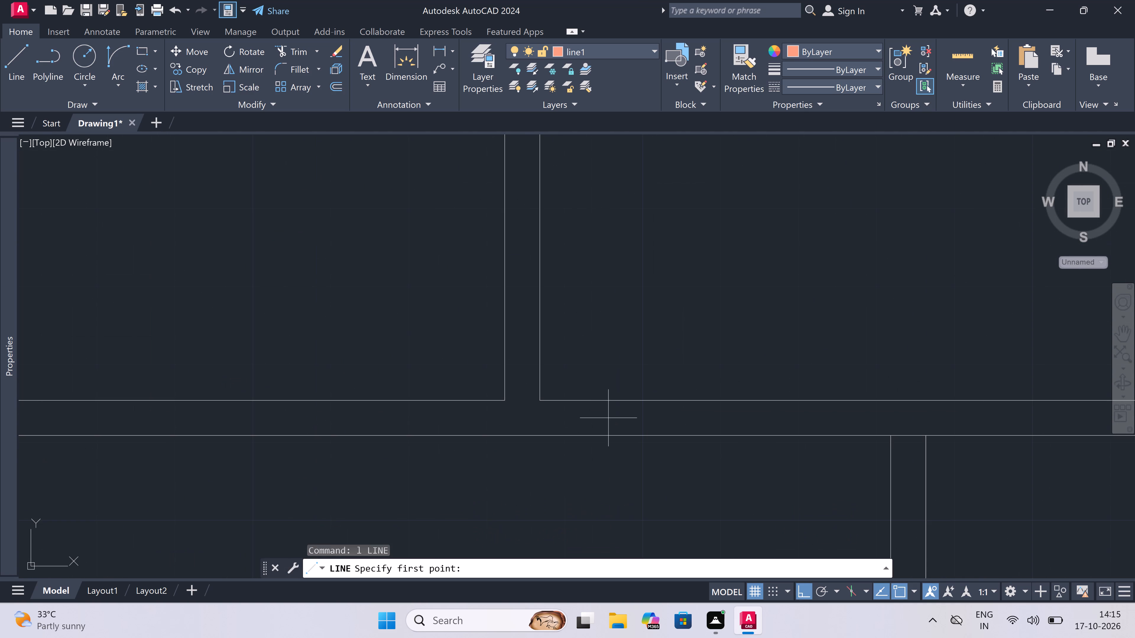
click(572, 401)
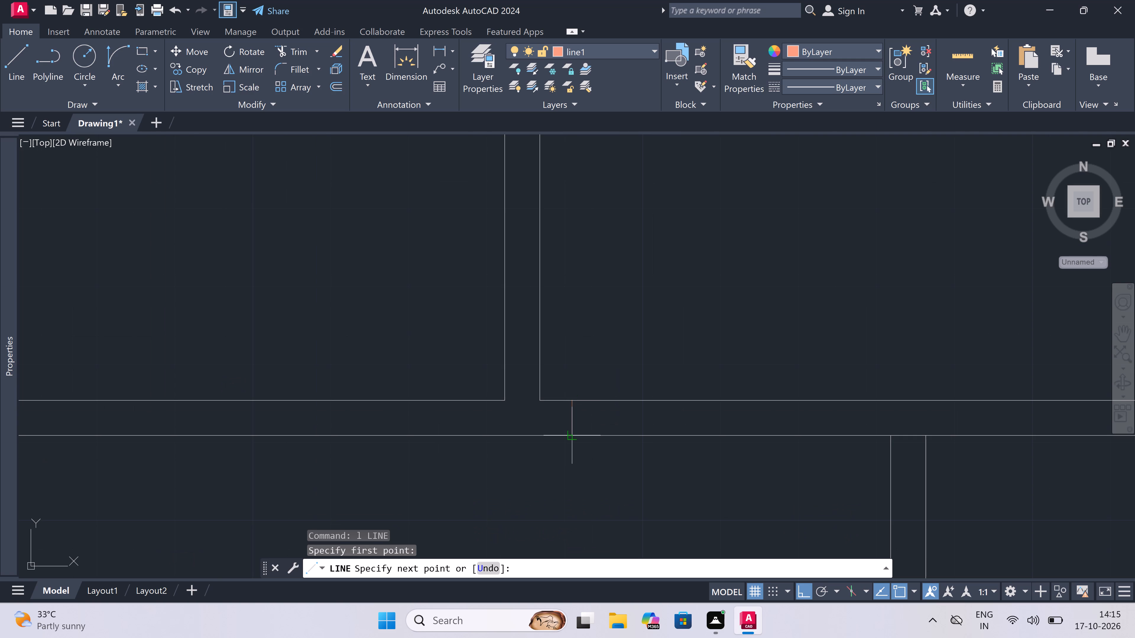
click(567, 432)
double_click(570, 417)
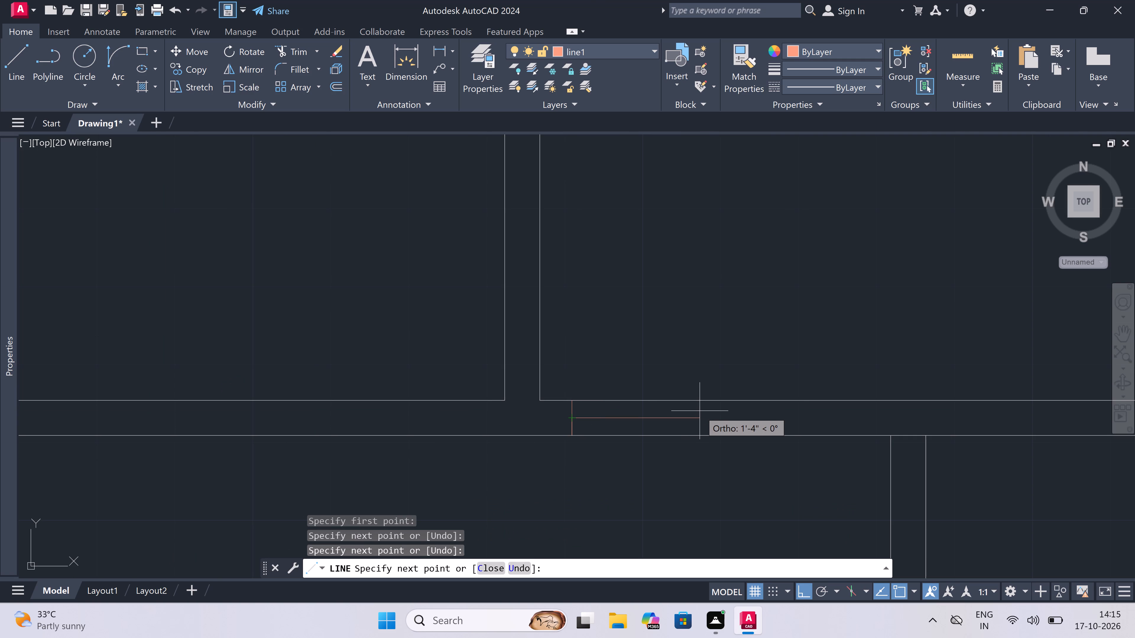
key(2)
key(shift+quotedbl)
key(space)
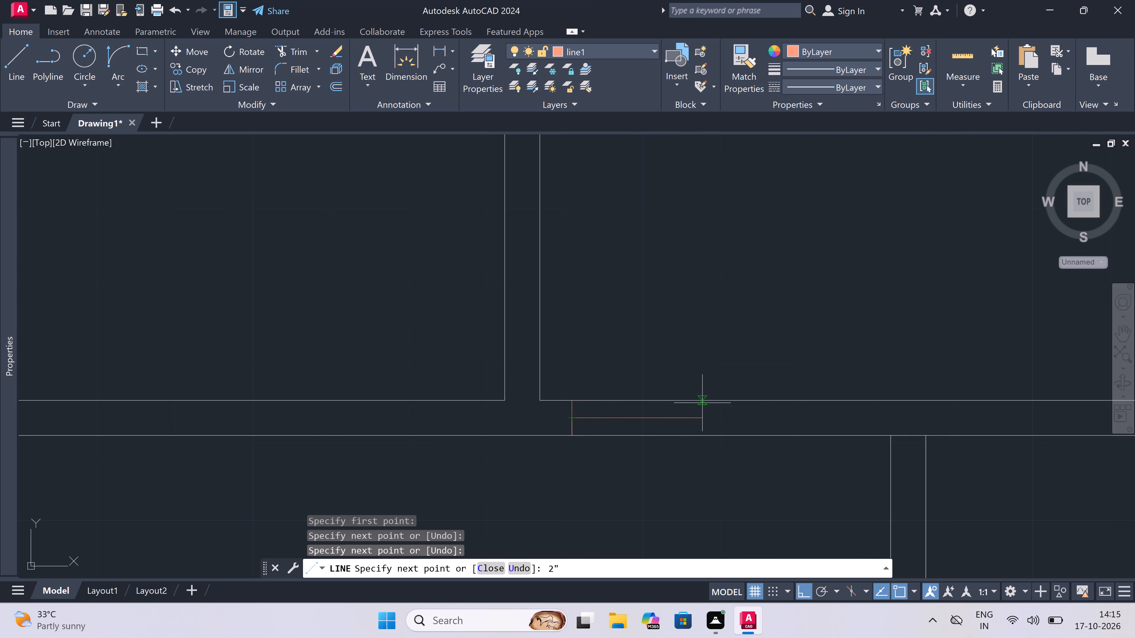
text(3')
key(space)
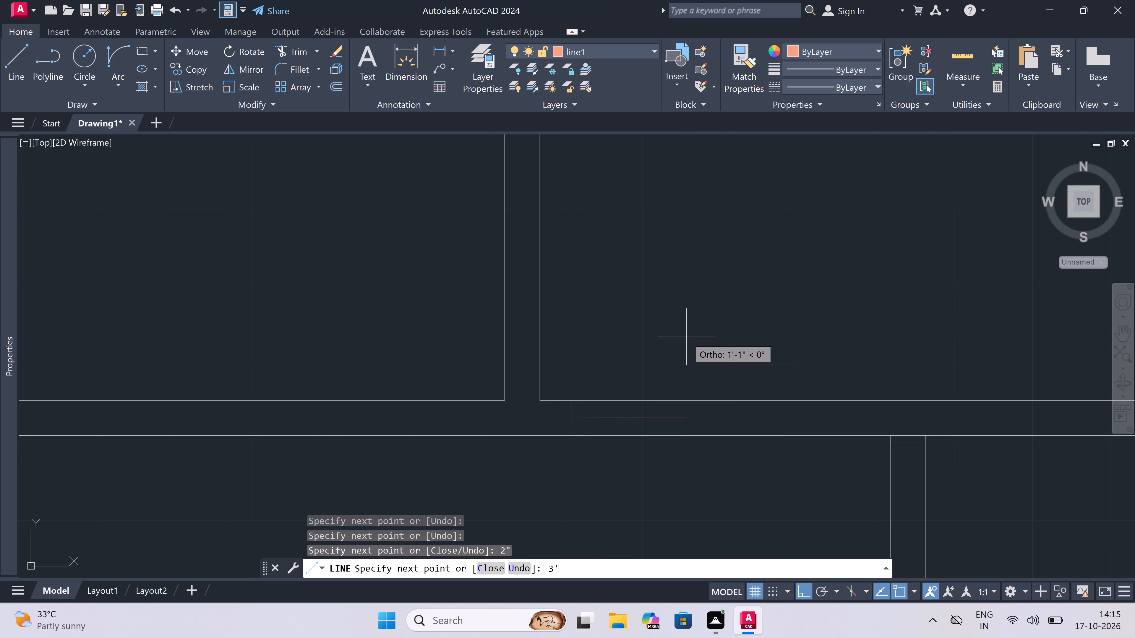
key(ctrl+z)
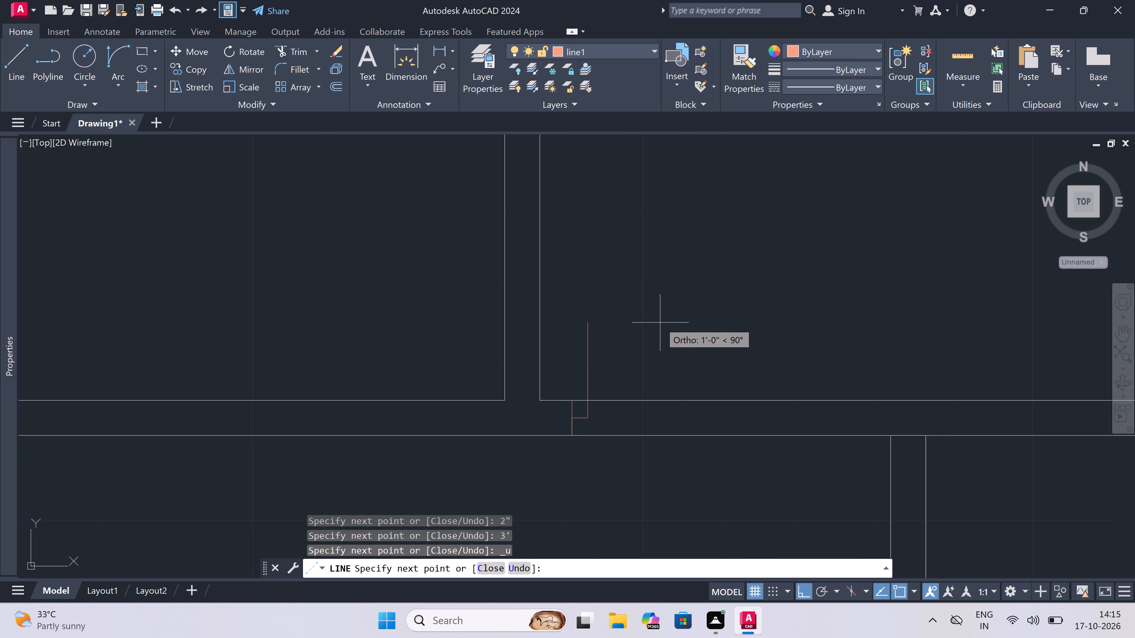
Draw a 3' door leaf northward from the end of the stop.
key(3)
text(')
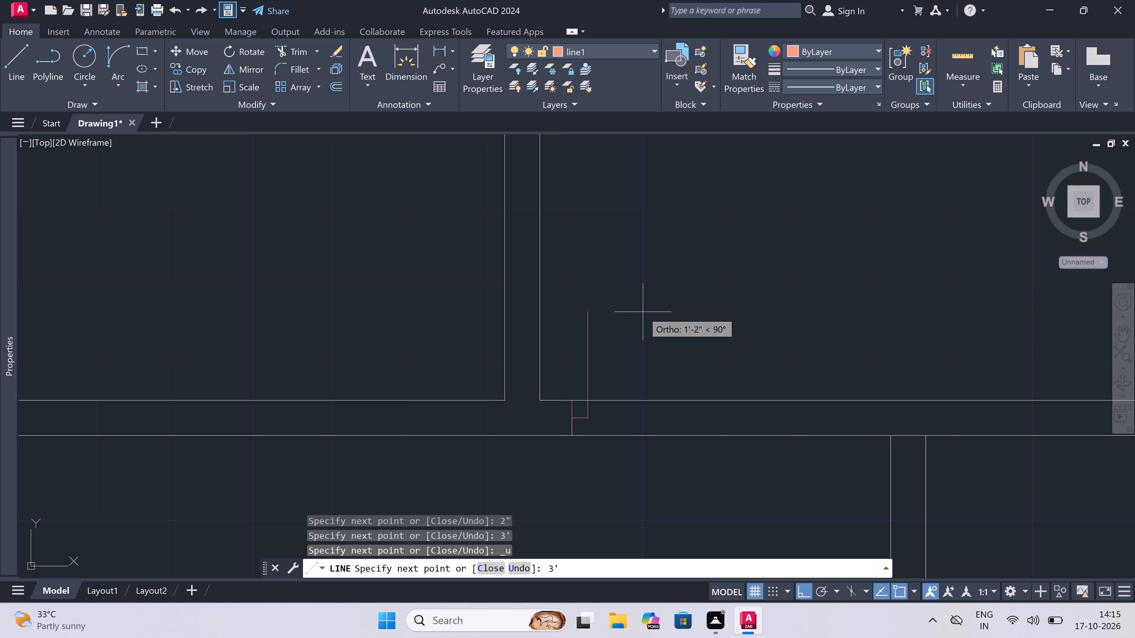
key(space)
key(Escape)
Draw the opposite jamb line across the south wall, just west of the toilet–drawing room partition, with a 2" westward stop from its midpoint.
key(space)
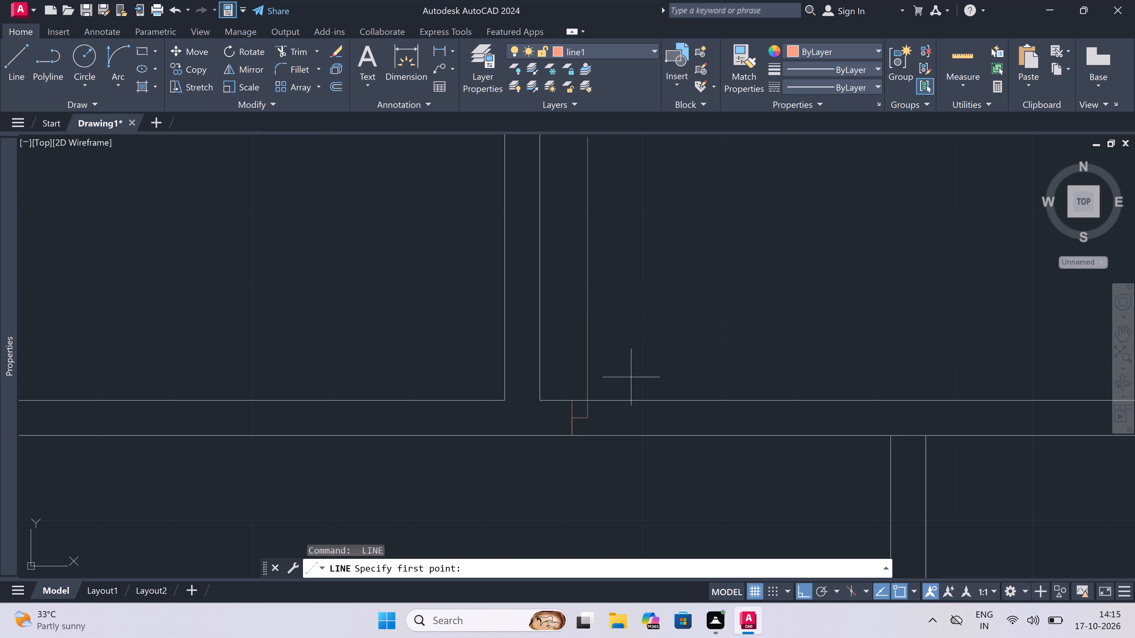
scroll(631, 382, down, 3)
scroll(656, 349, up, 2)
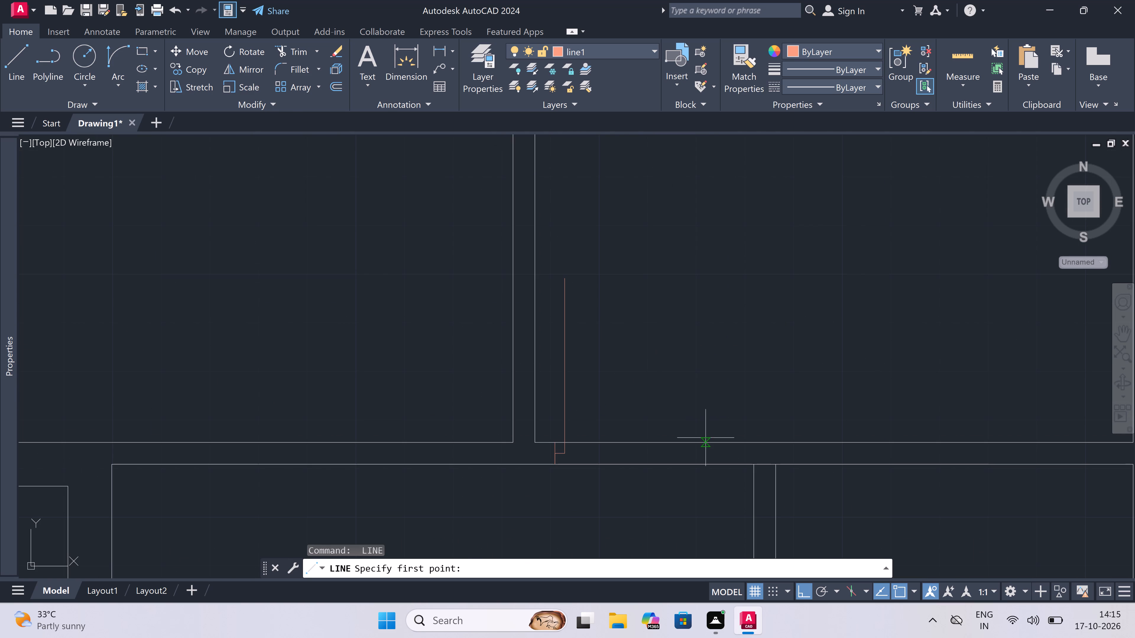
double_click(718, 460)
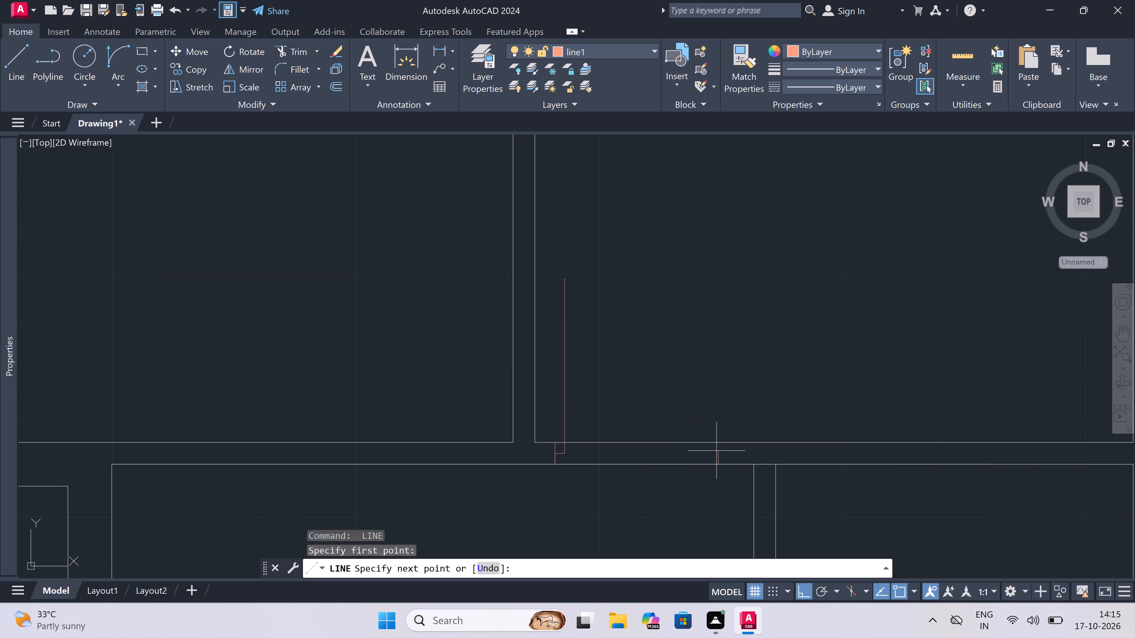
double_click(713, 438)
click(719, 455)
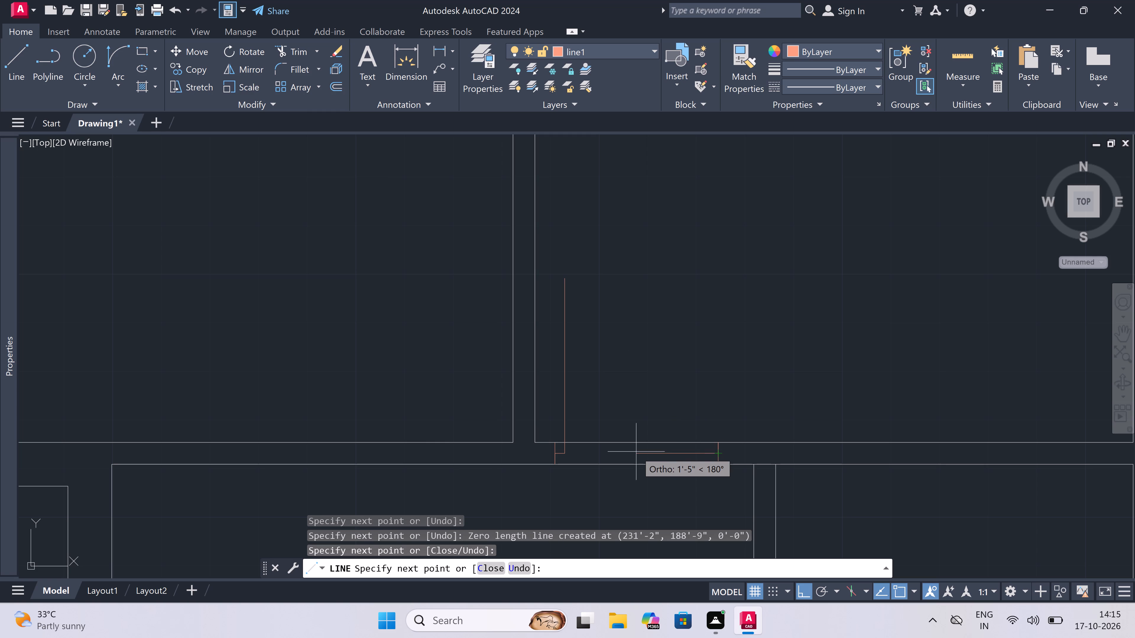
key(2)
key(shift+quotedbl)
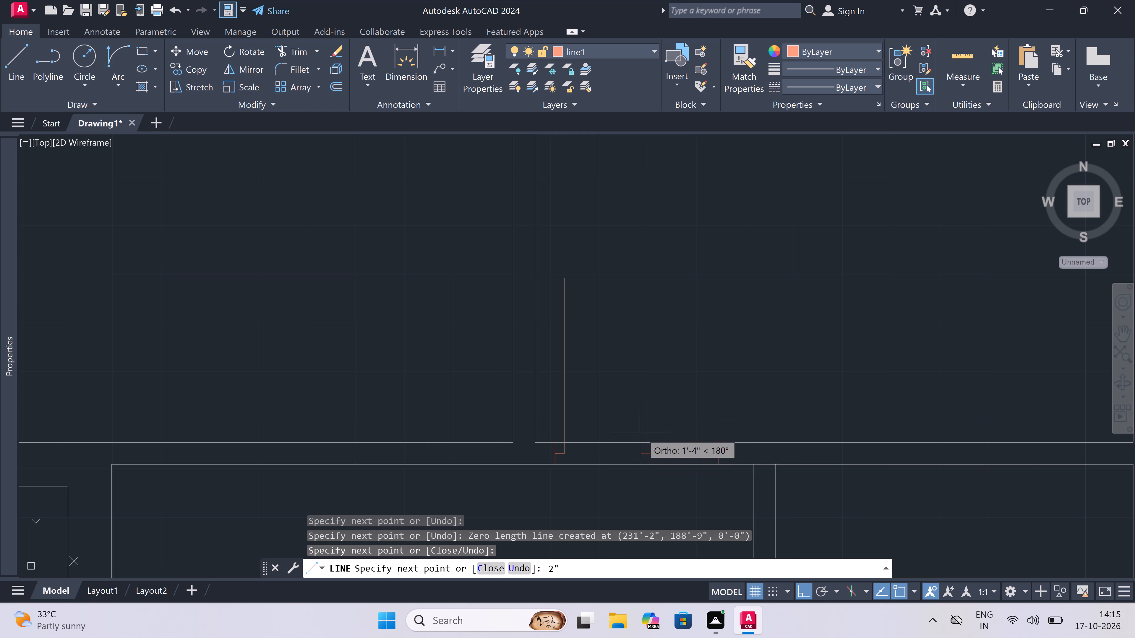
key(space)
key(Escape)
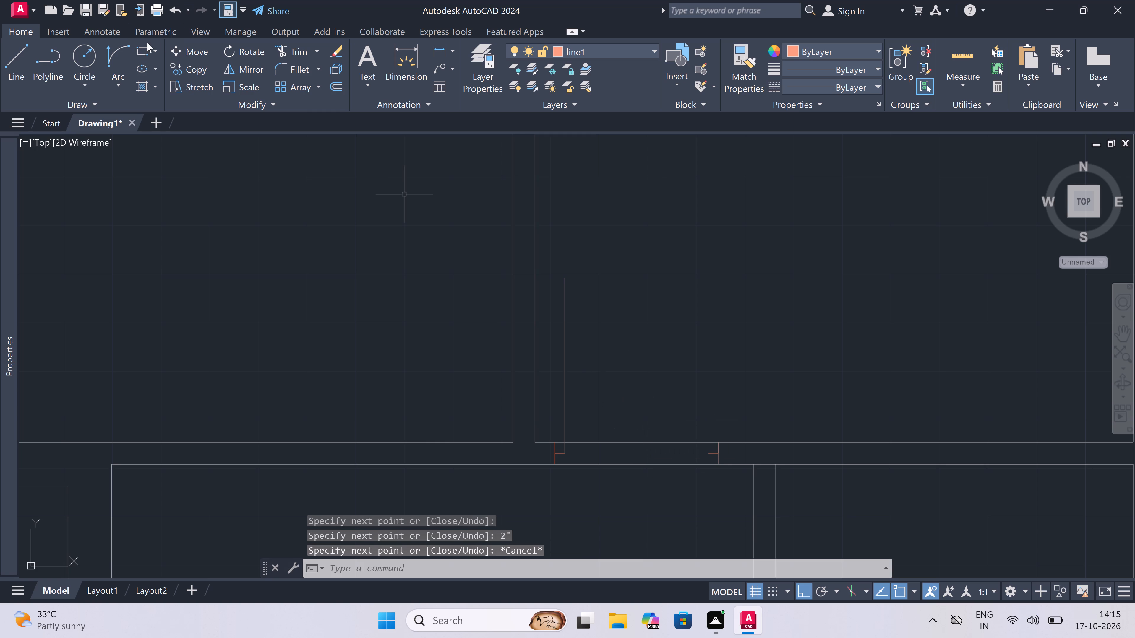
Draw the door swing arc from the leaf's north end to the tip of the opposite jamb's stop, starting tangent eastward.
click(116, 53)
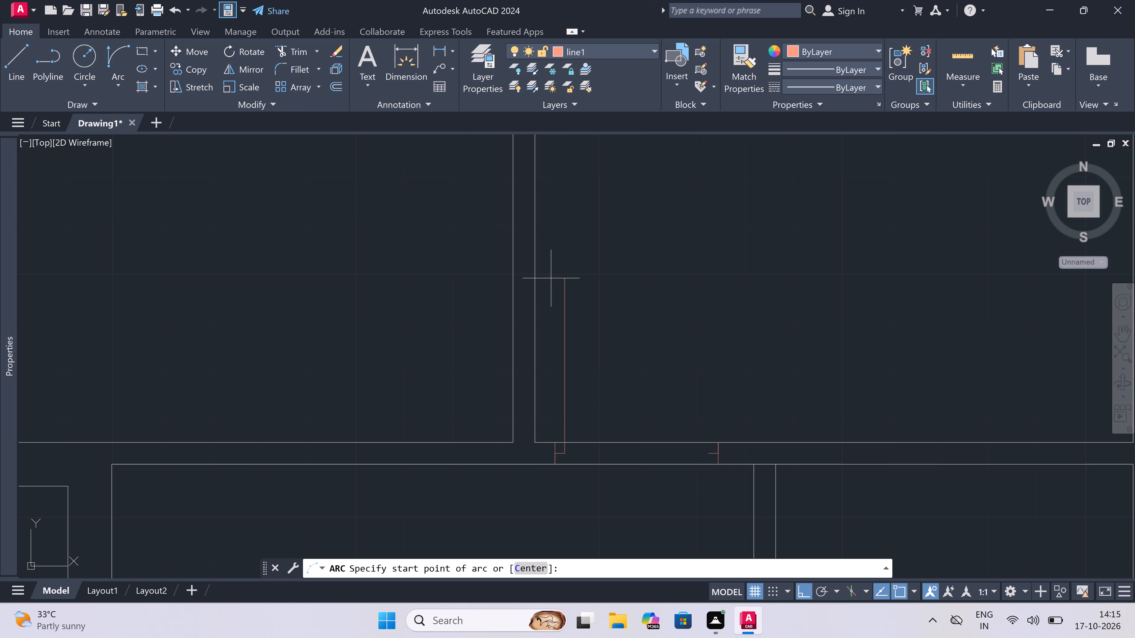
click(564, 278)
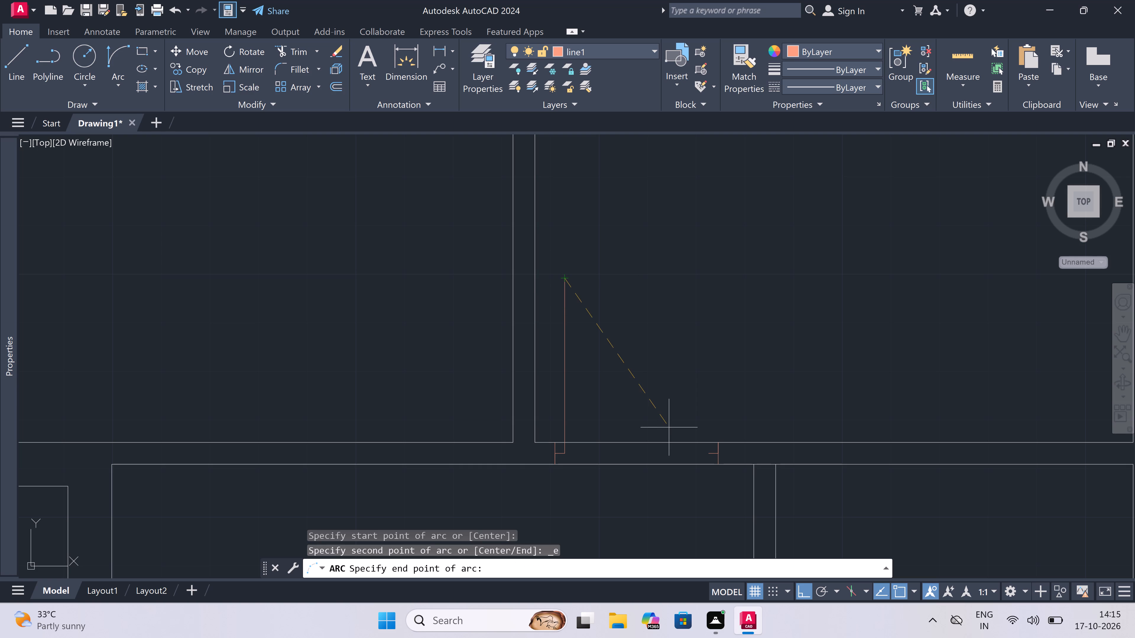
click(711, 455)
click(720, 384)
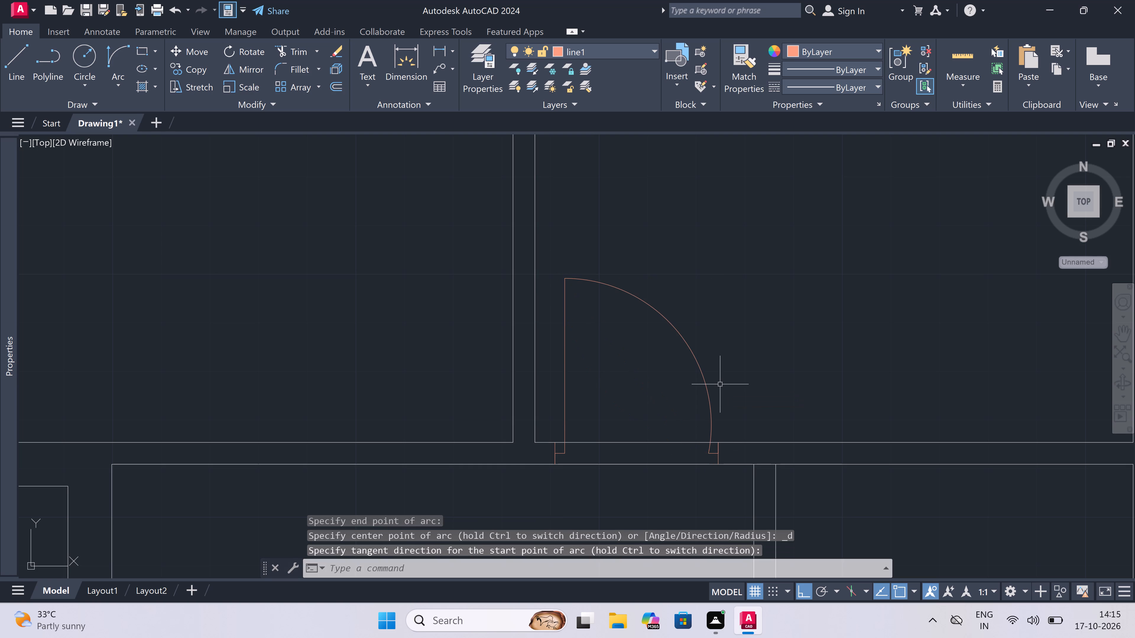
Trim both wall lines across the eastern 10'3"x12'0" bedroom's door opening between its two jambs.
key(t)
key(r)
key(space)
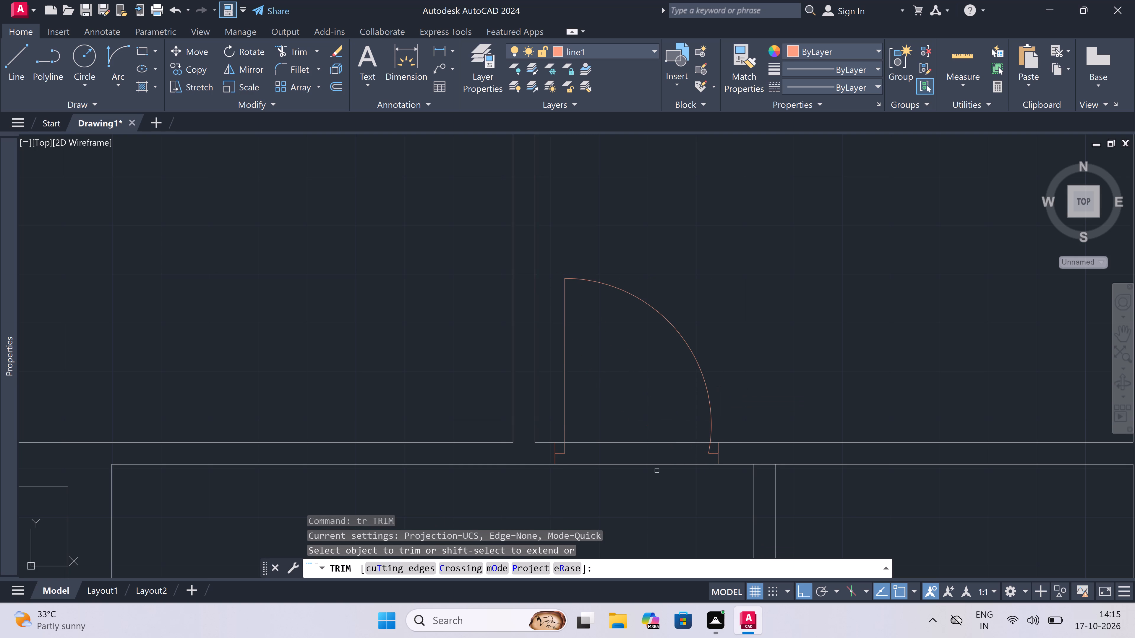
drag(661, 472, 662, 468)
click(662, 407)
key(Escape)
scroll(662, 407, down, 2)
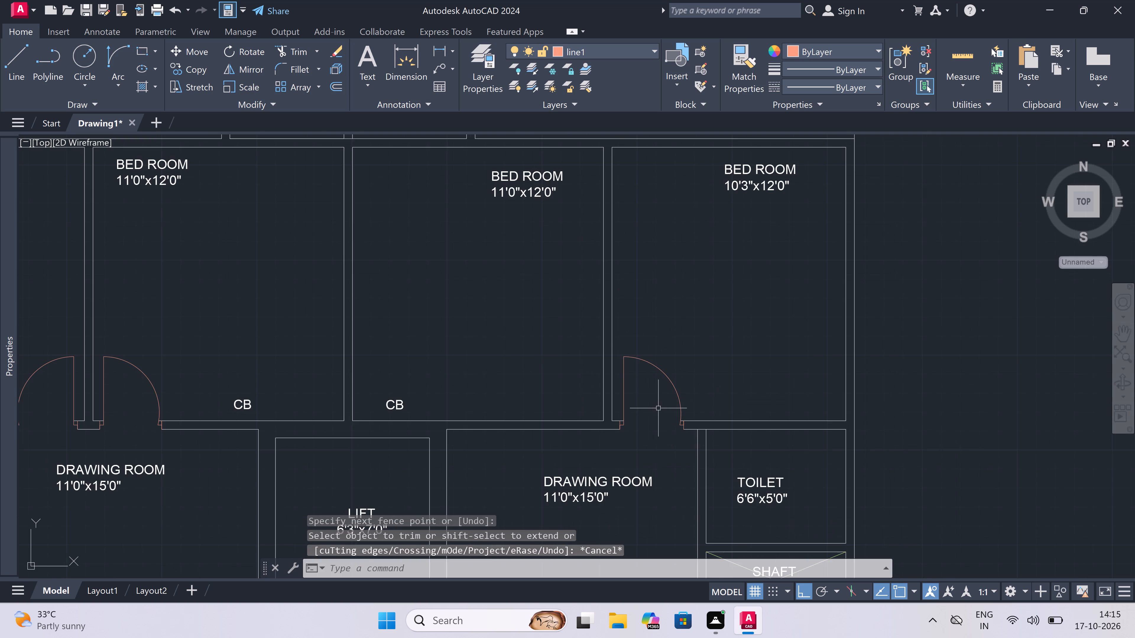
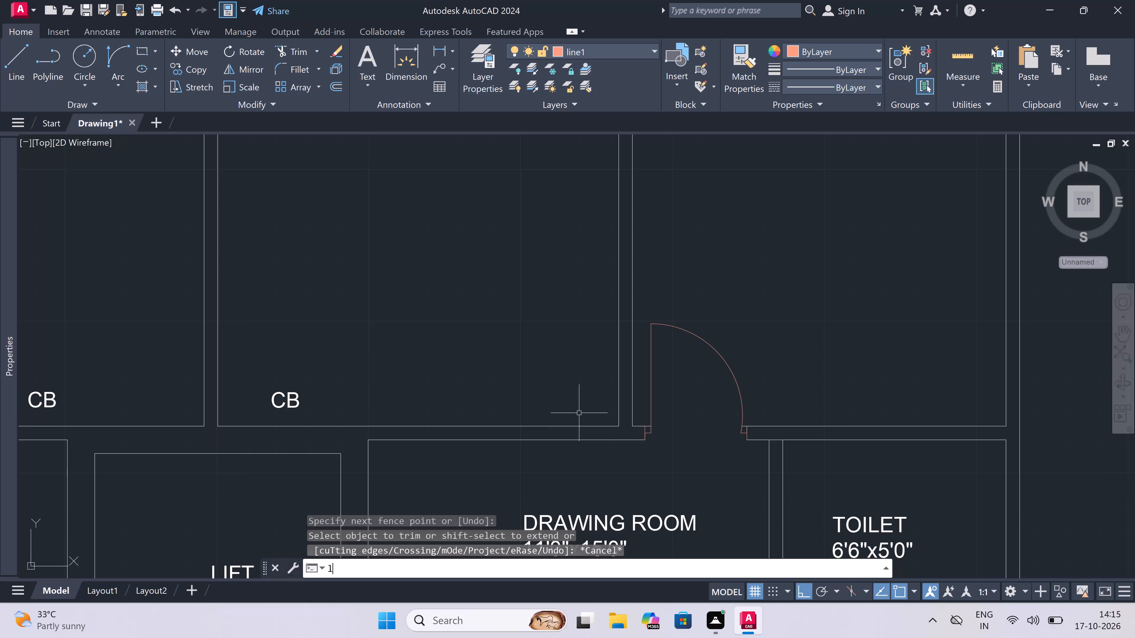
Draw a jamb line across the wall between the 11'0"x12'0" bedroom and drawing room, with a 2" stop and 3' door leaf into the bedroom.
scroll(591, 431, up, 2)
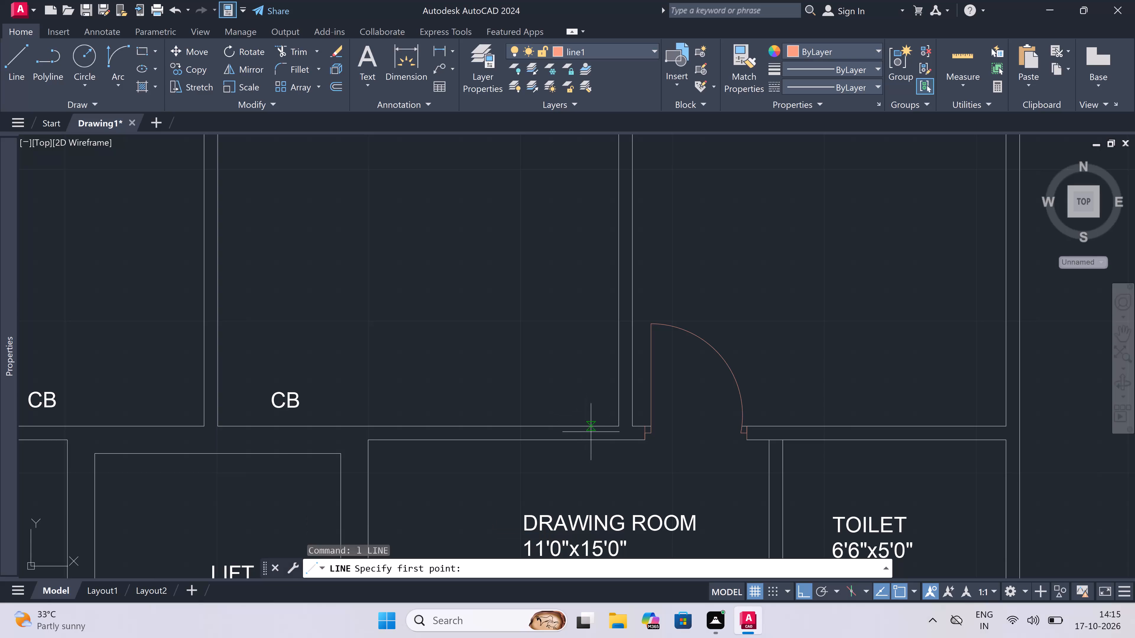
click(612, 420)
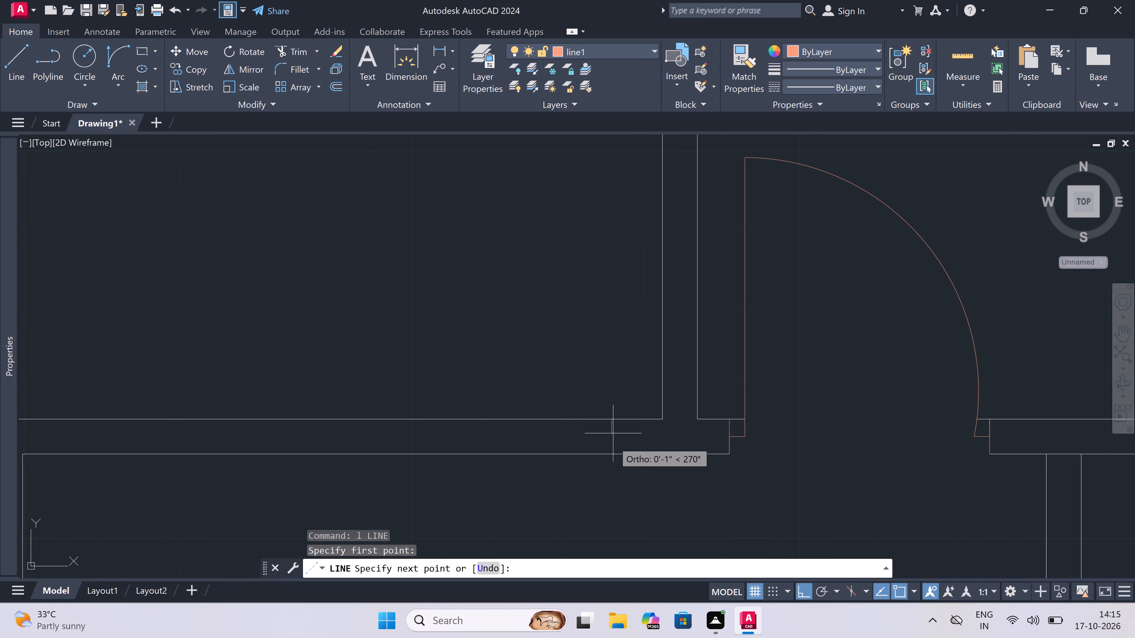
click(615, 456)
click(614, 437)
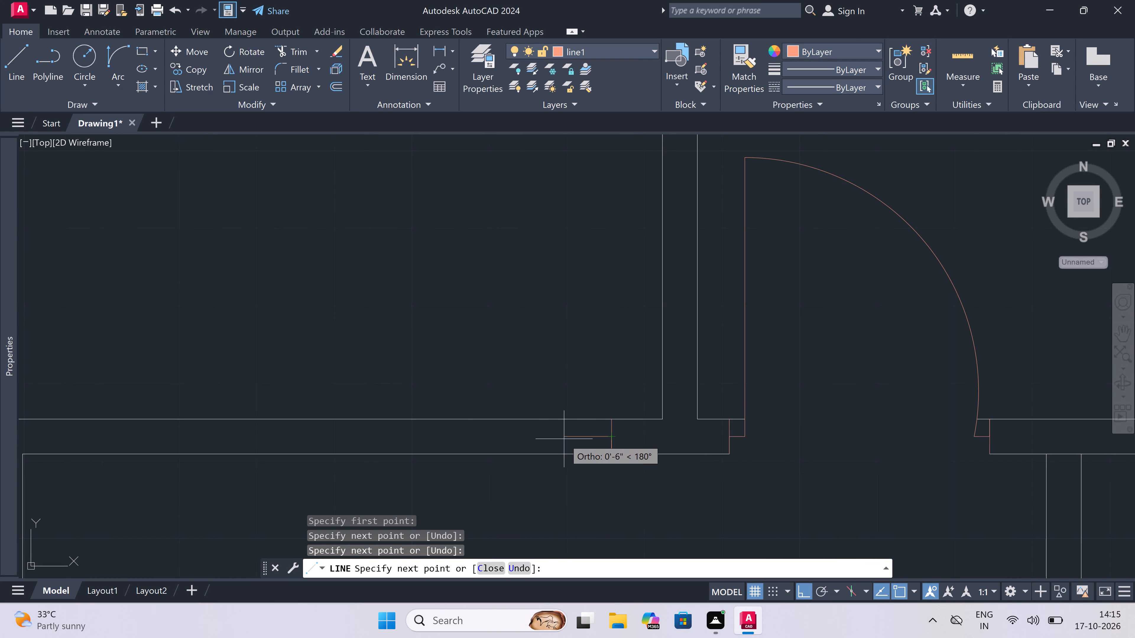
key(2)
key(shift+quotedbl)
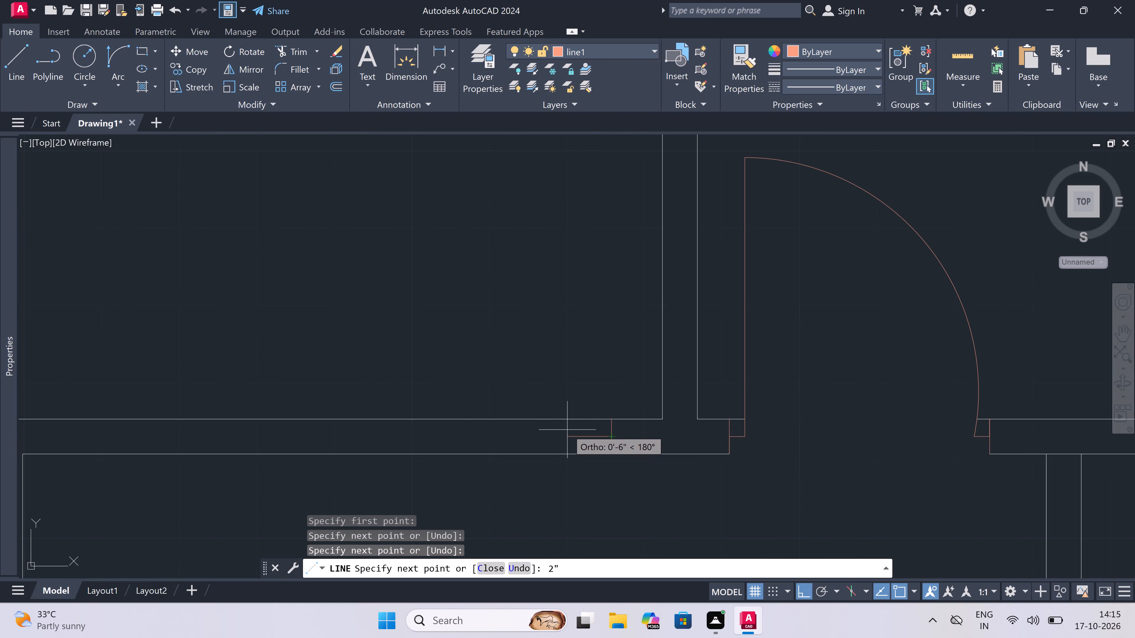
key(space)
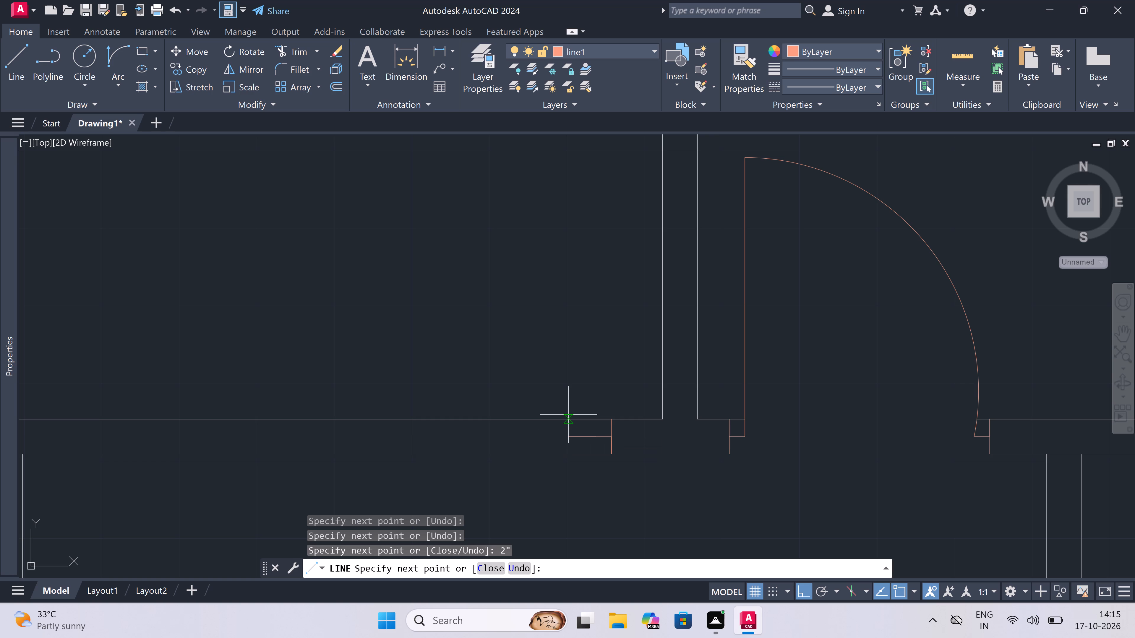
key(3)
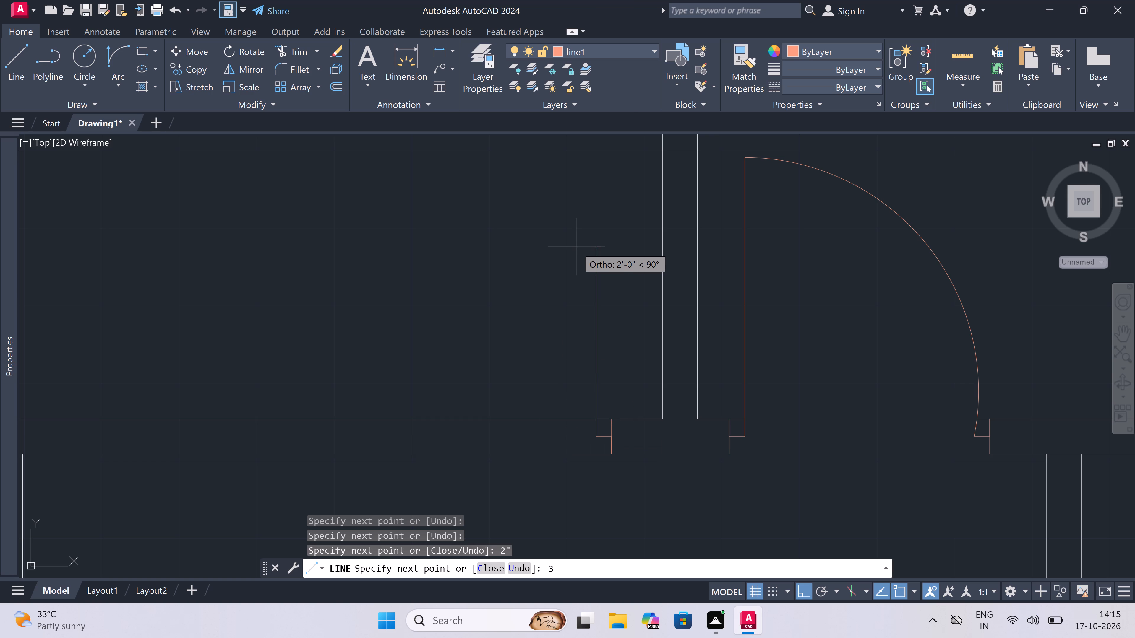
key(apostrophe)
key(space)
key(Escape)
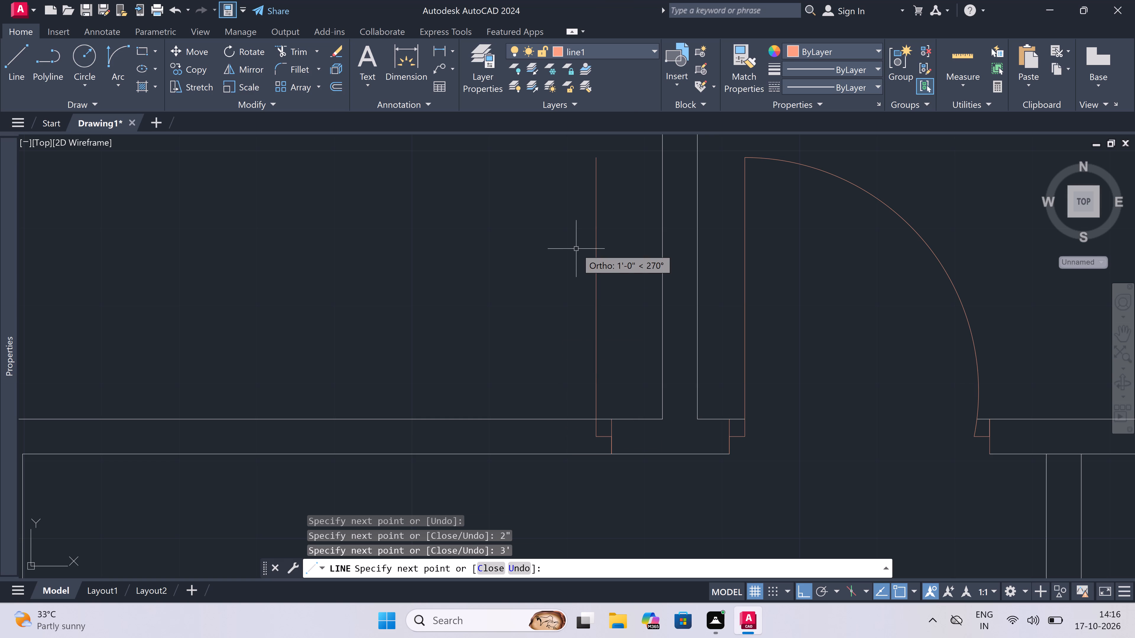
Draw the opposite jamb line across the same bedroom wall, with a 2" stop from its midpoint toward the door leaf.
key(space)
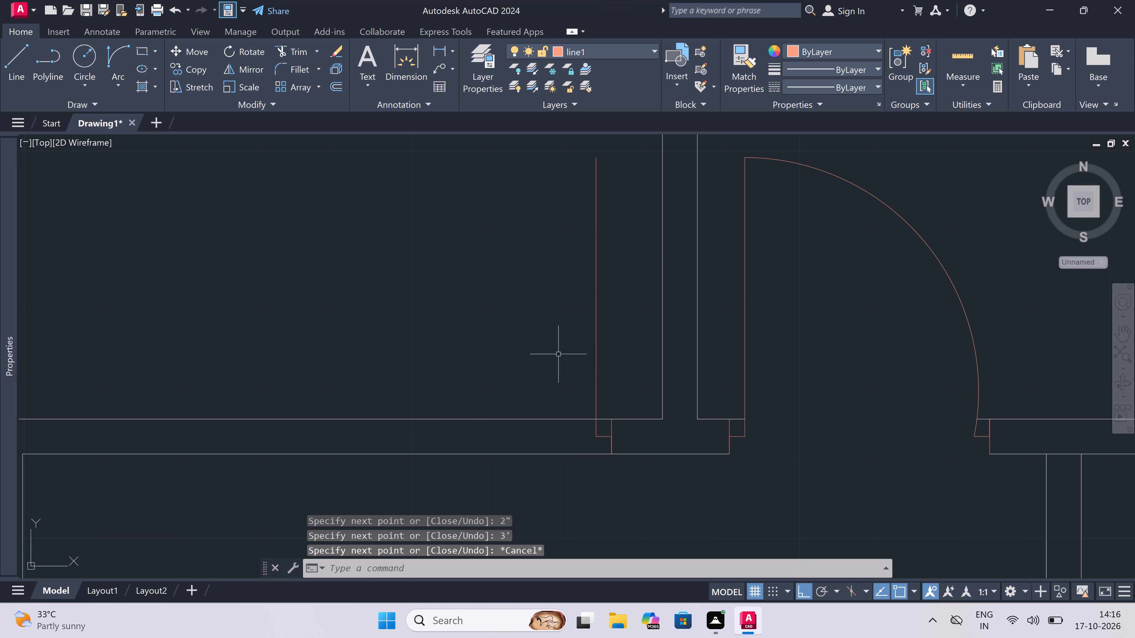
click(344, 418)
click(342, 452)
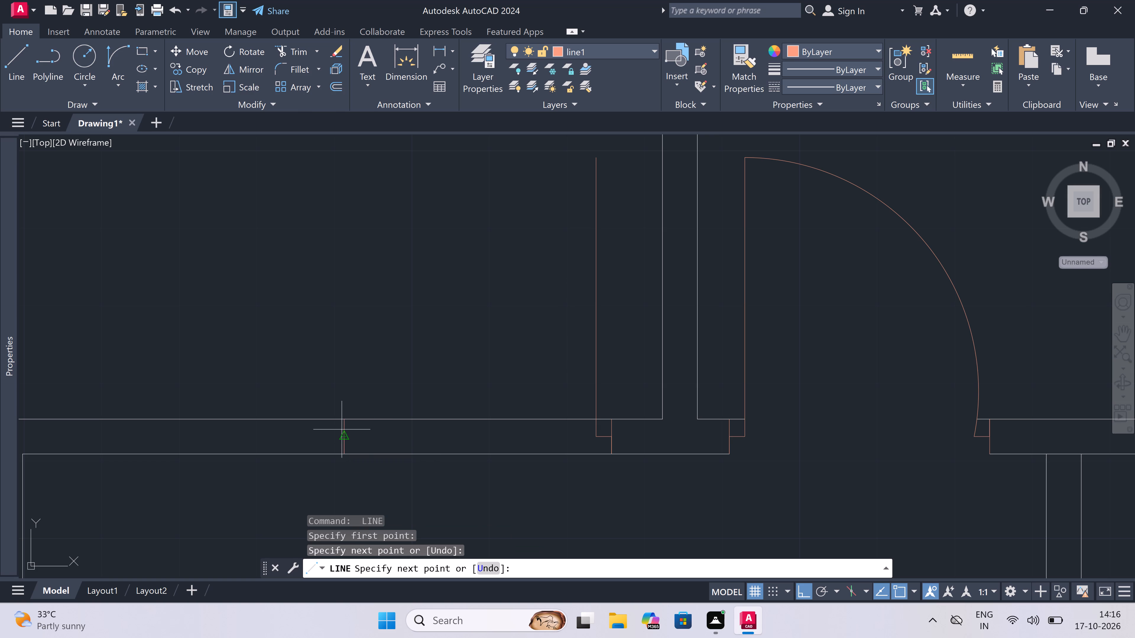
click(345, 431)
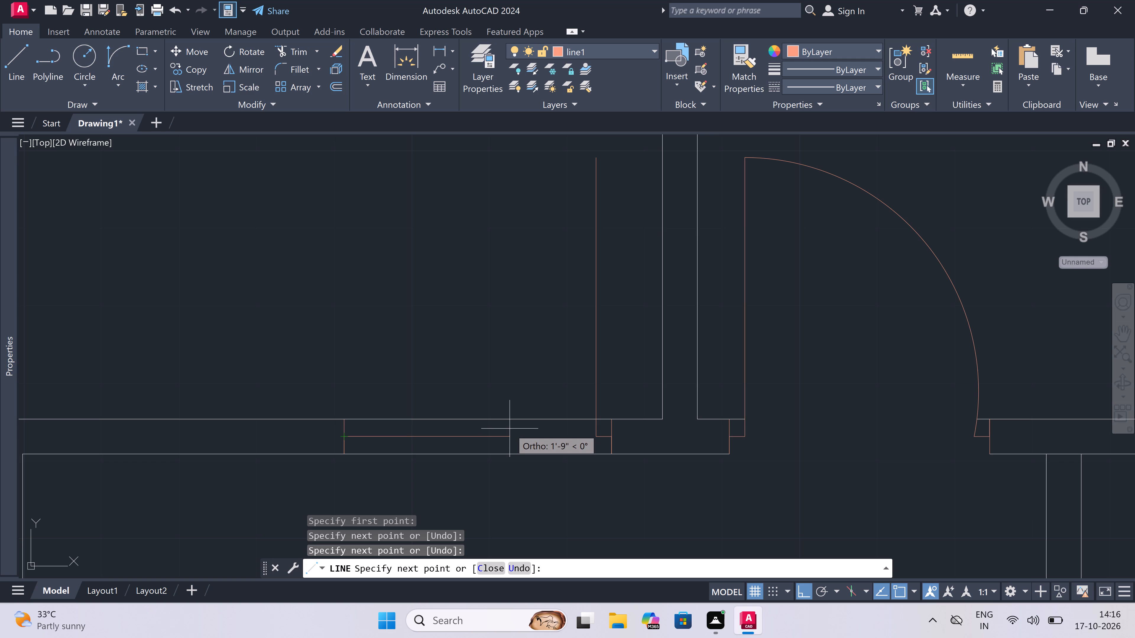
text(2")
key(space)
key(Escape)
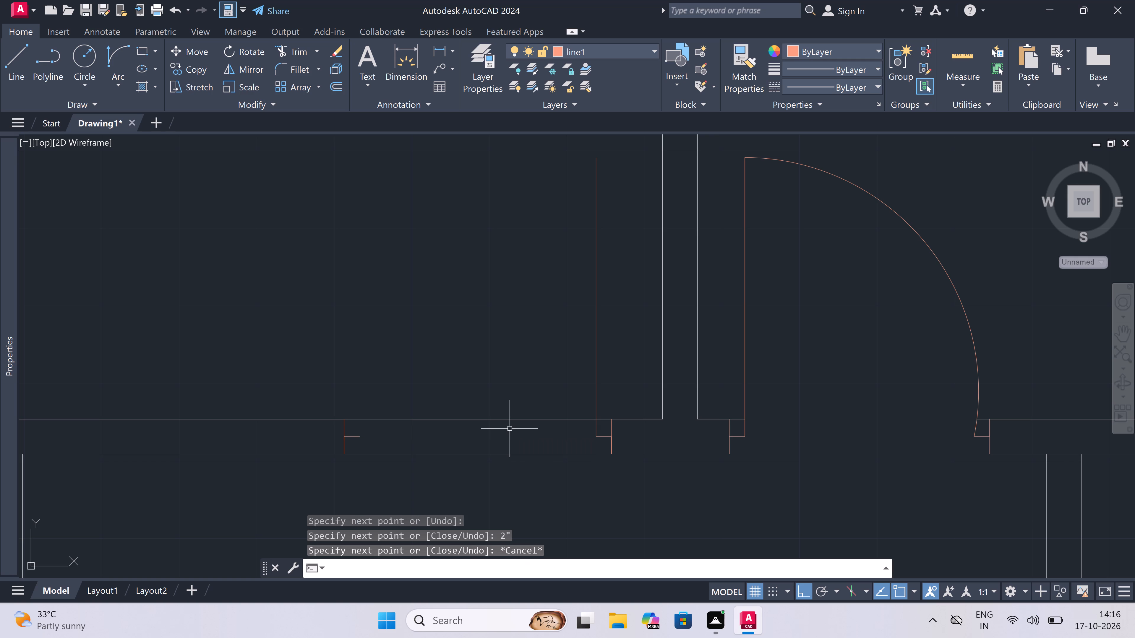
Draw the bedroom door's swing arc from the leaf's free end to the end of the opposite stop.
click(115, 55)
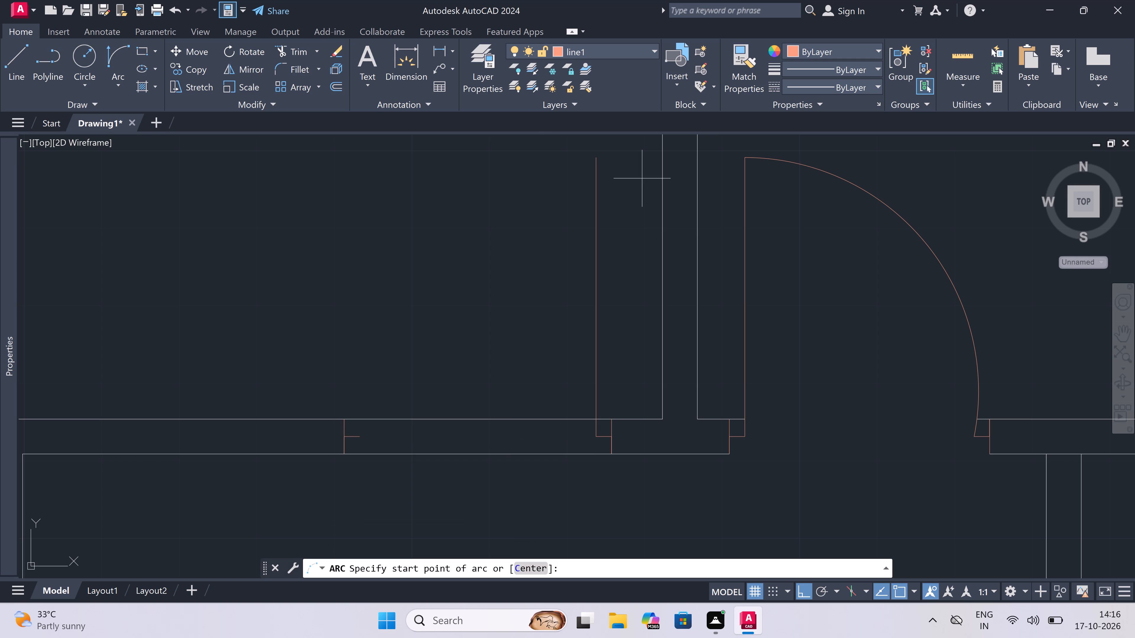
click(595, 159)
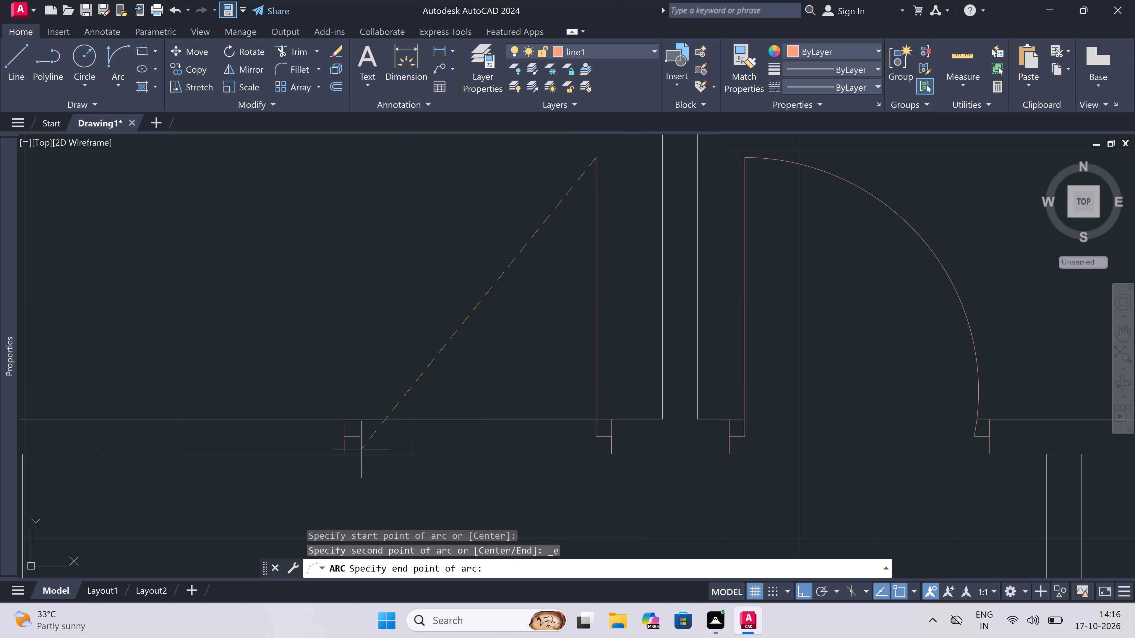
click(365, 436)
double_click(322, 338)
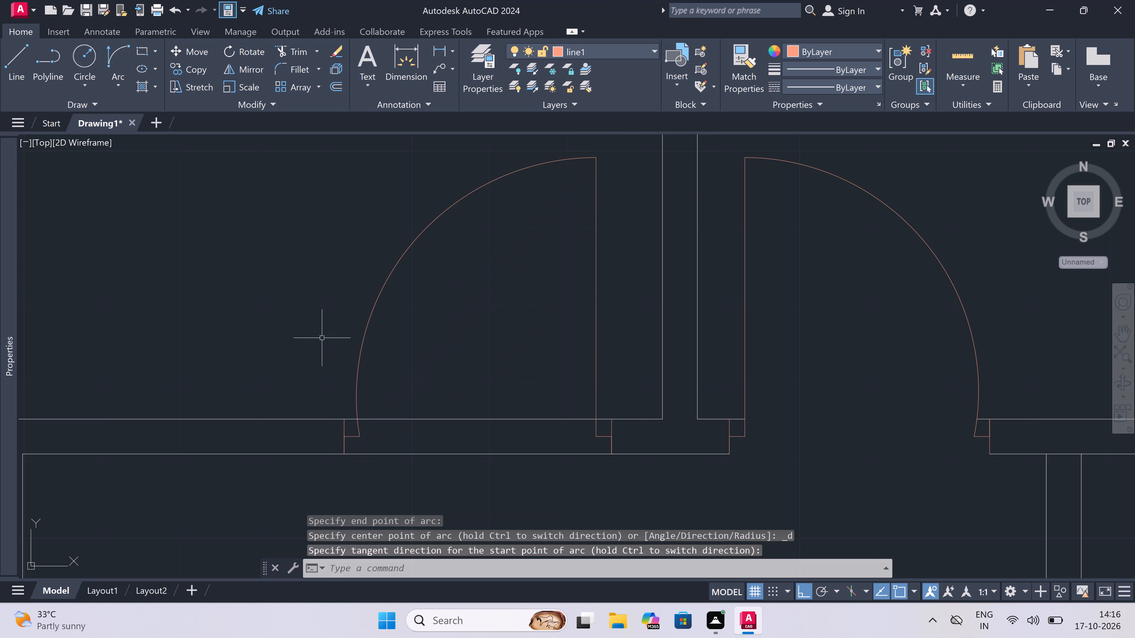
Trim the two wall lines between the bedroom door jambs to open the doorway.
key(t)
key(r)
key(space)
scroll(458, 335, down, 3)
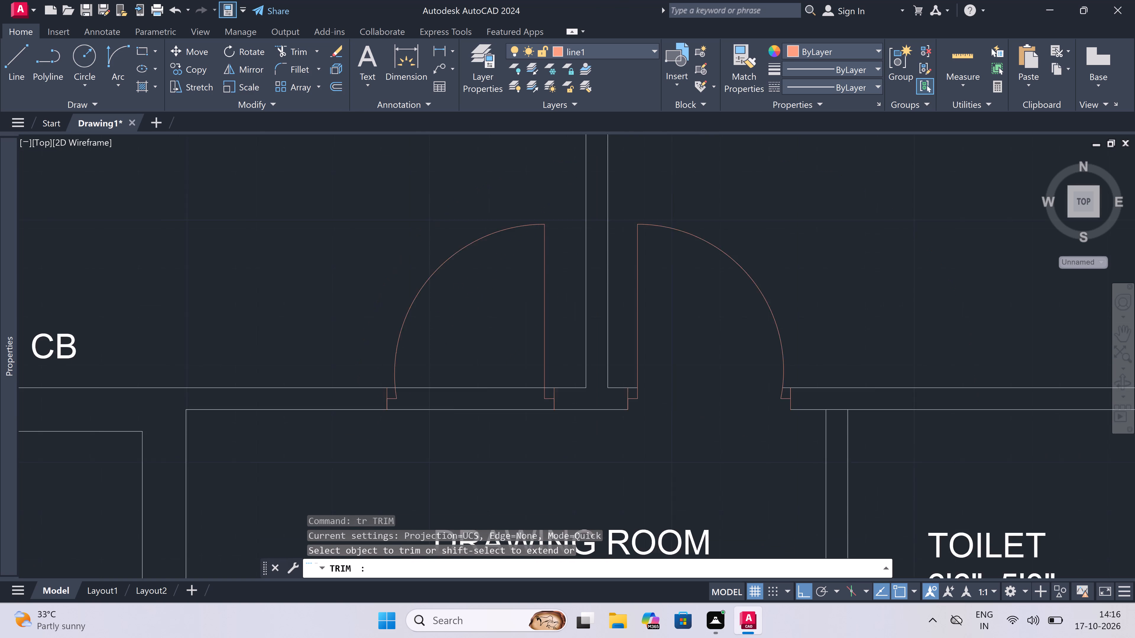
click(462, 333)
click(447, 376)
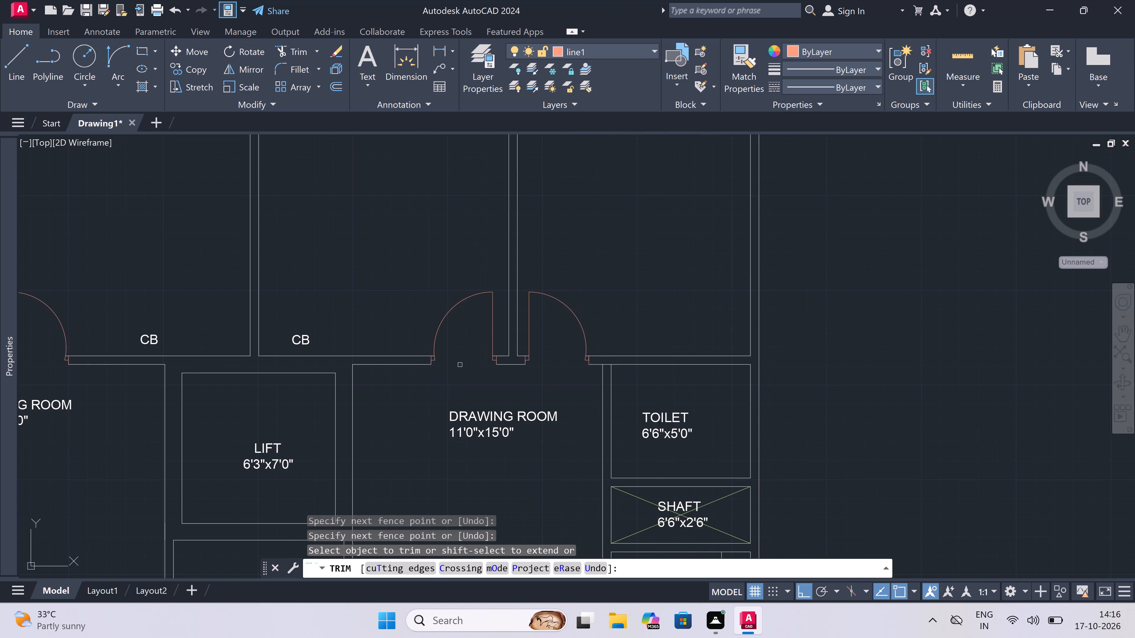
key(Escape)
key(Escape)
Trim the wall segment crossing between the two partition lines at the junction of the drawing room and the 6'6"x5'0" toilet.
scroll(601, 370, up, 2)
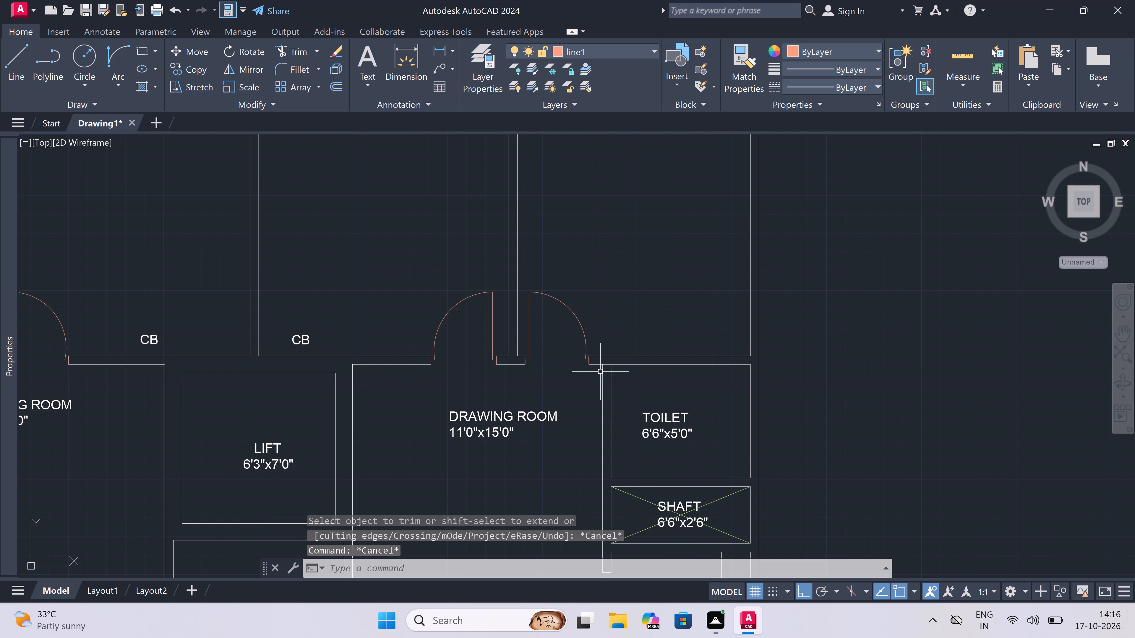
key(space)
click(614, 366)
click(619, 349)
scroll(619, 349, down, 2)
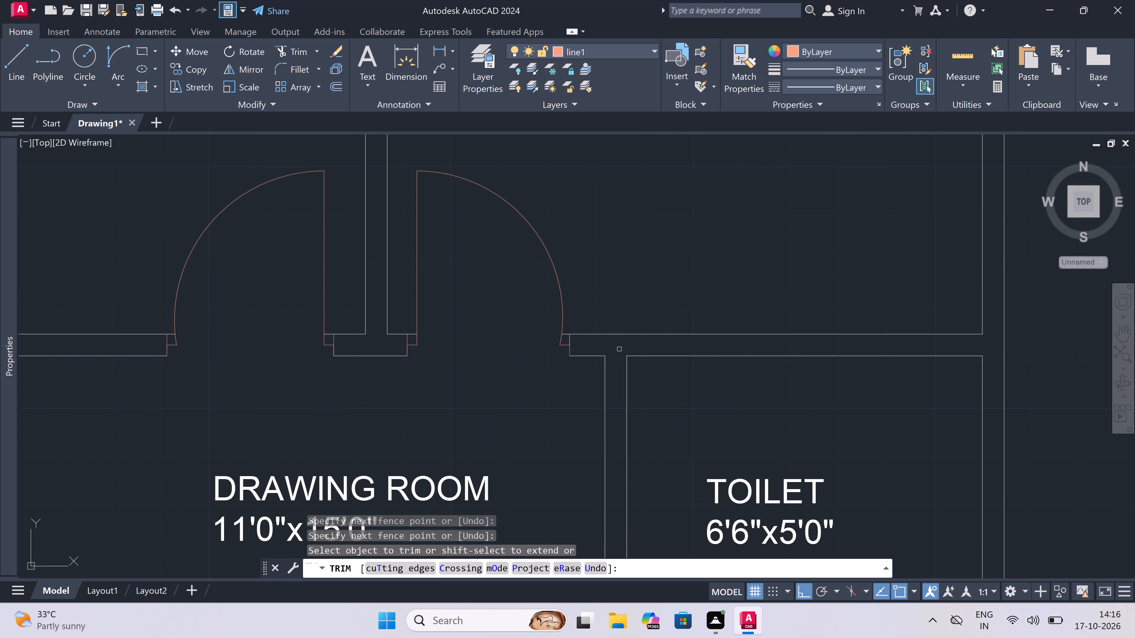
scroll(619, 349, down, 3)
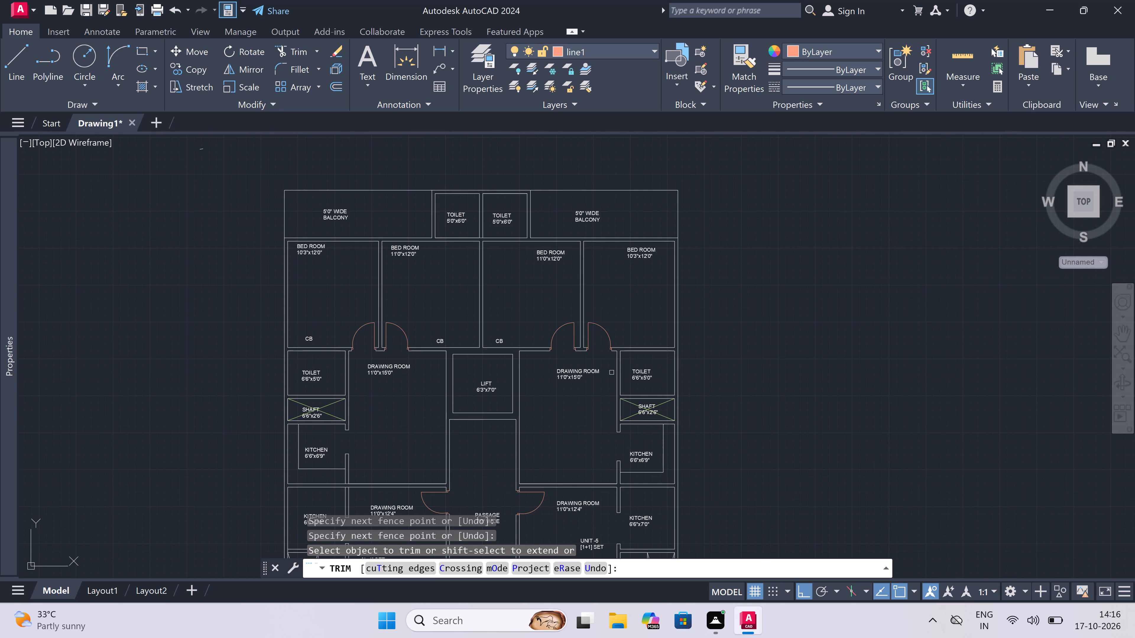
key(Escape)
Draw the lower jamb line across the drawing room–toilet wall, with a 2" stop and 2' door leaf extending into the toilet.
scroll(608, 382, up, 3)
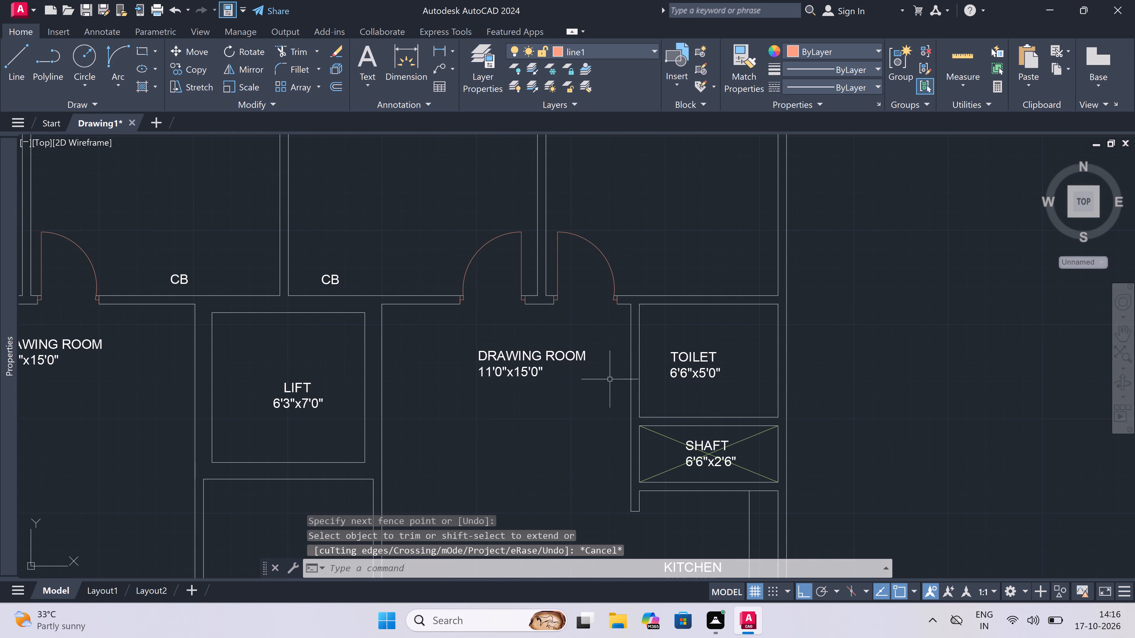
key(l)
key(space)
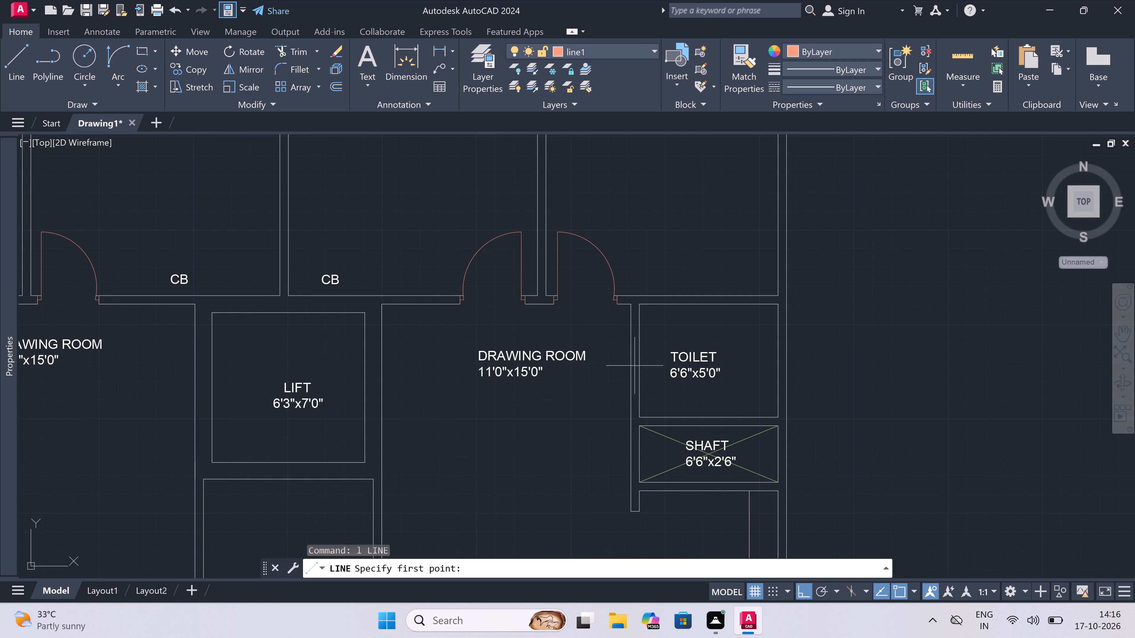
scroll(631, 387, up, 3)
click(632, 470)
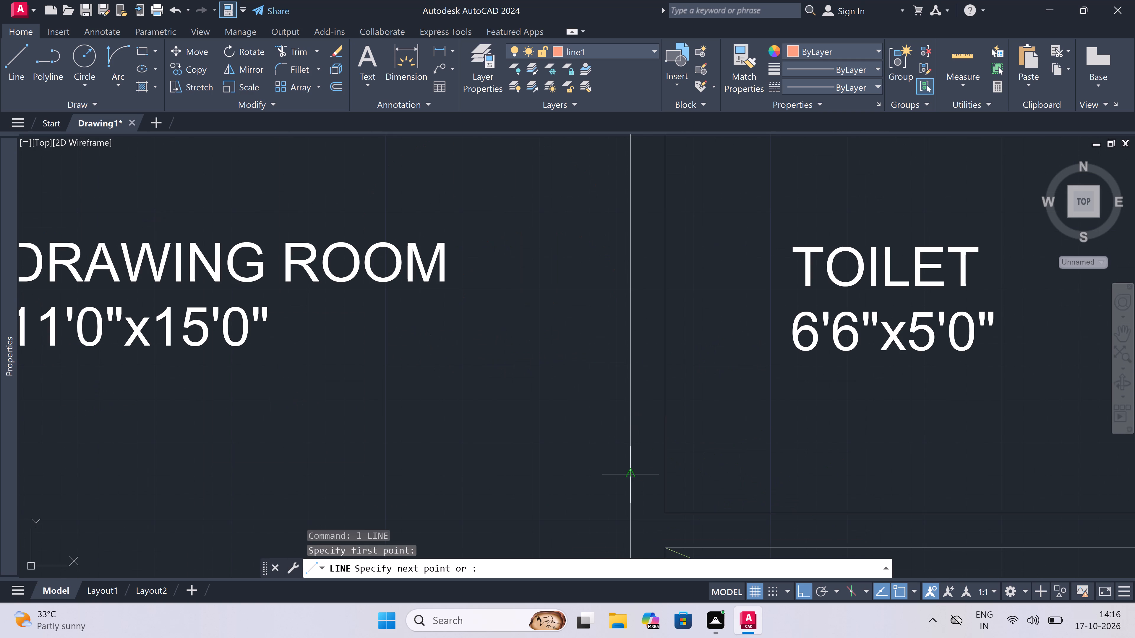
click(662, 474)
click(645, 473)
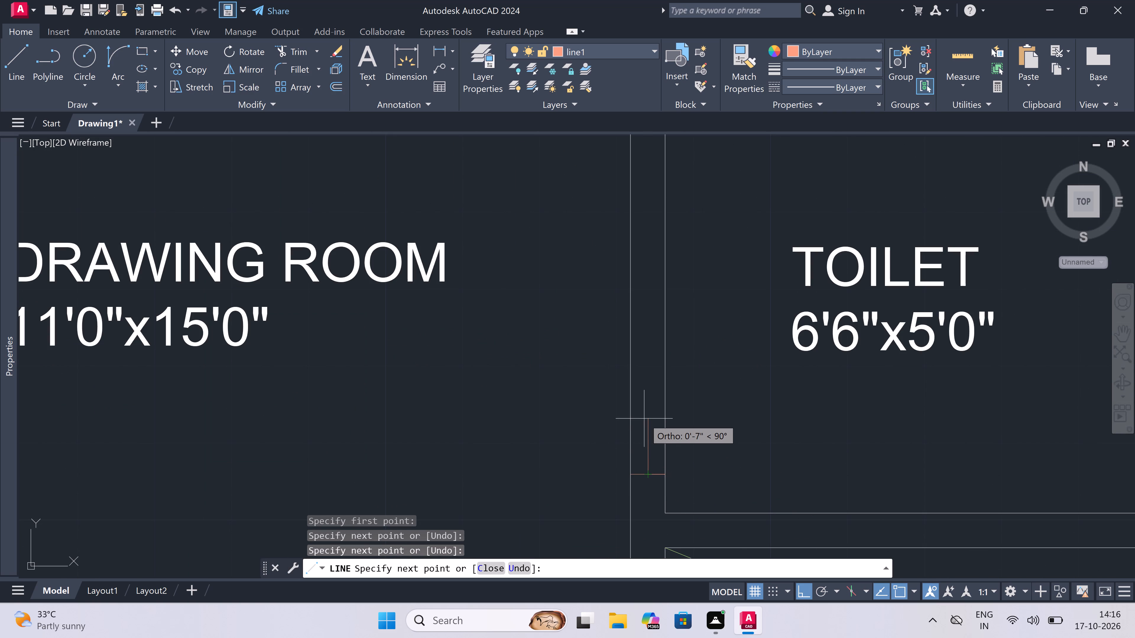
key(2)
key(shift+quotedbl)
key(space)
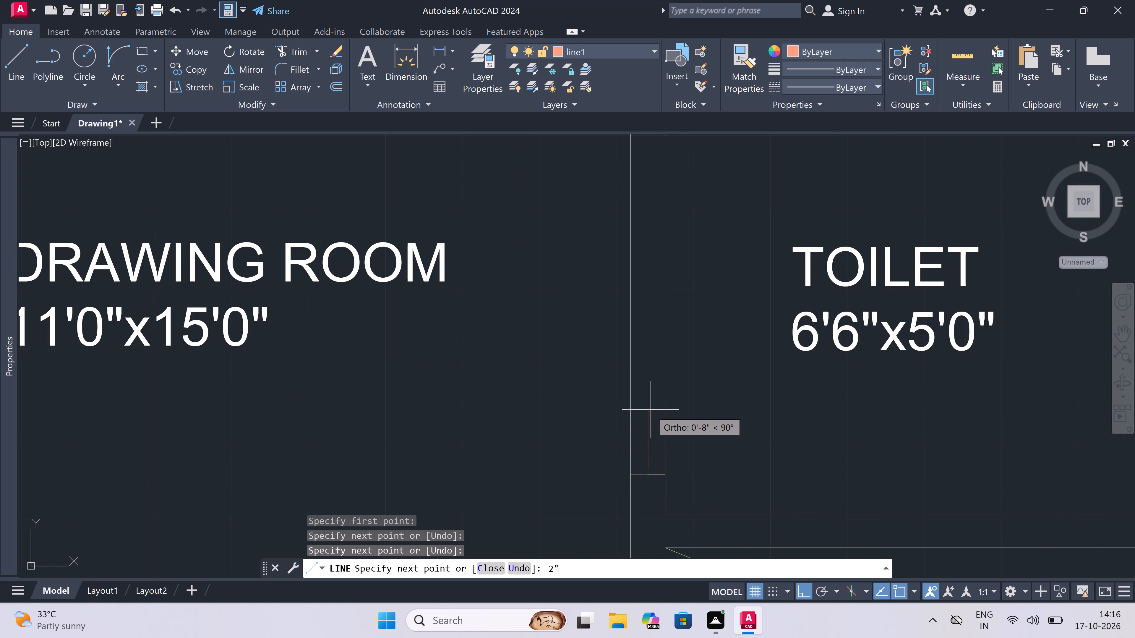
key(2)
key(apostrophe)
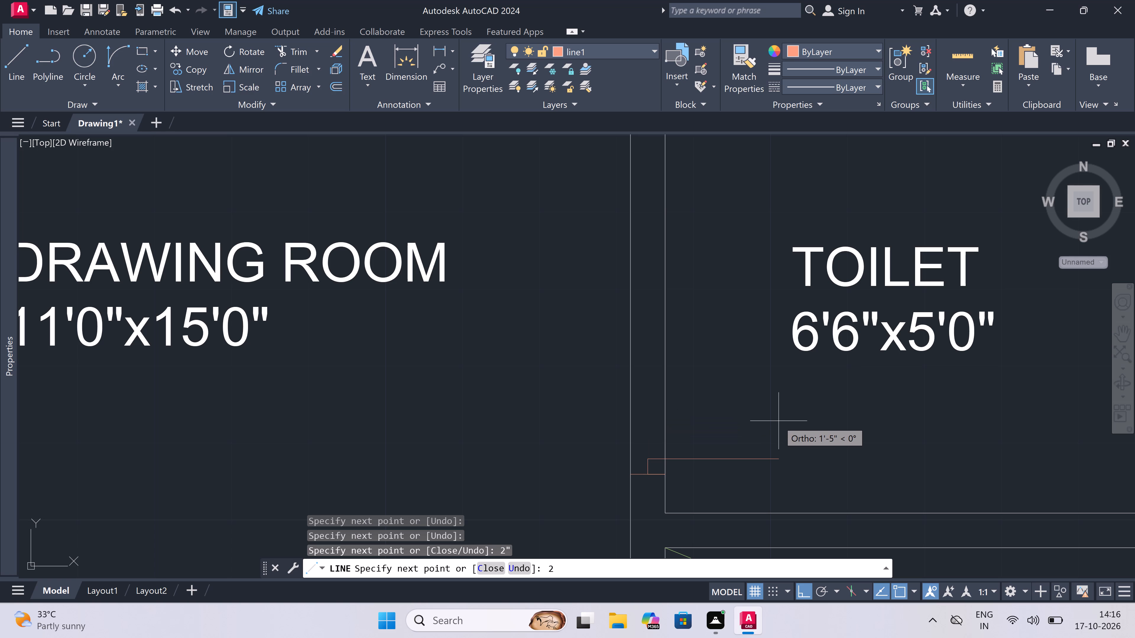
key(space)
key(Escape)
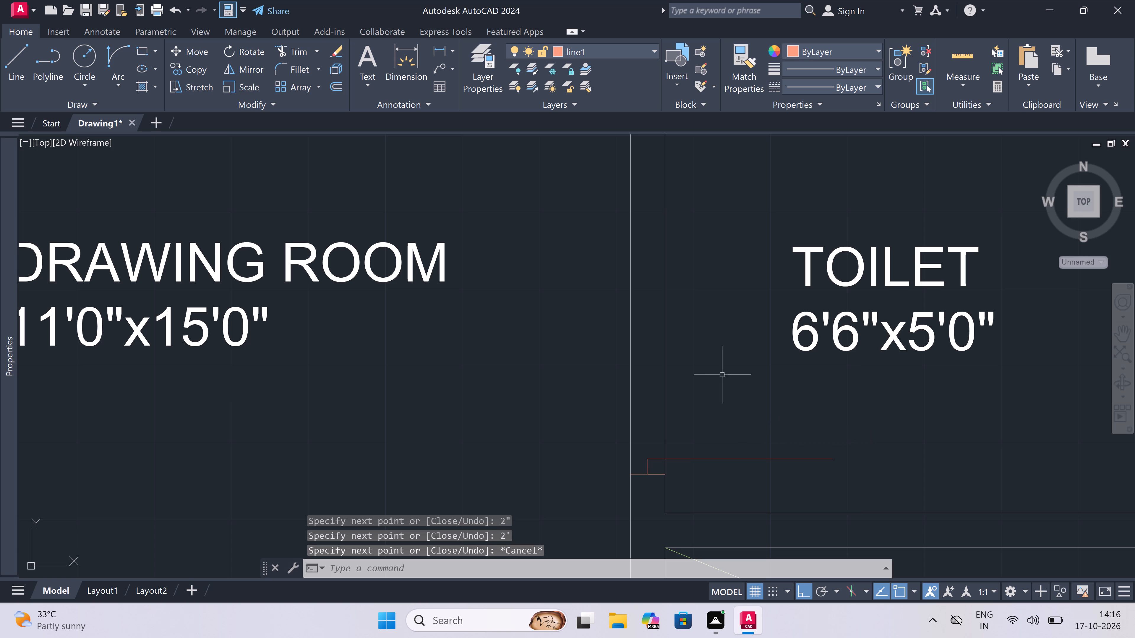
Draw the upper jamb line across the drawing room–toilet wall, with a 2" stop from its midpoint toward the lower jamb.
key(space)
triple_click(636, 315)
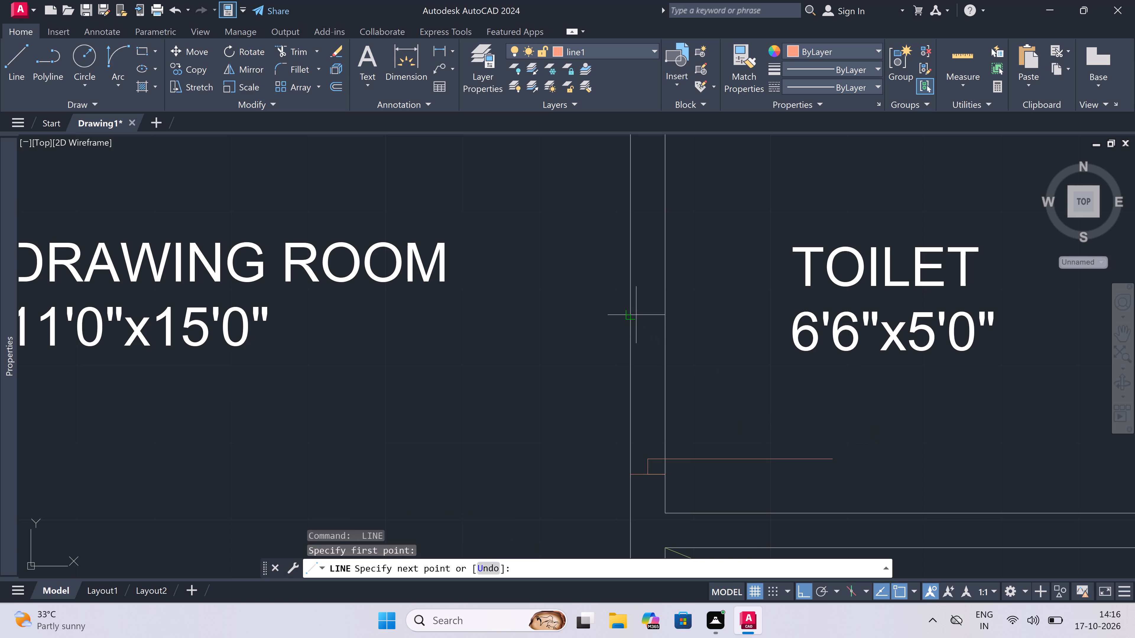
double_click(660, 310)
click(639, 314)
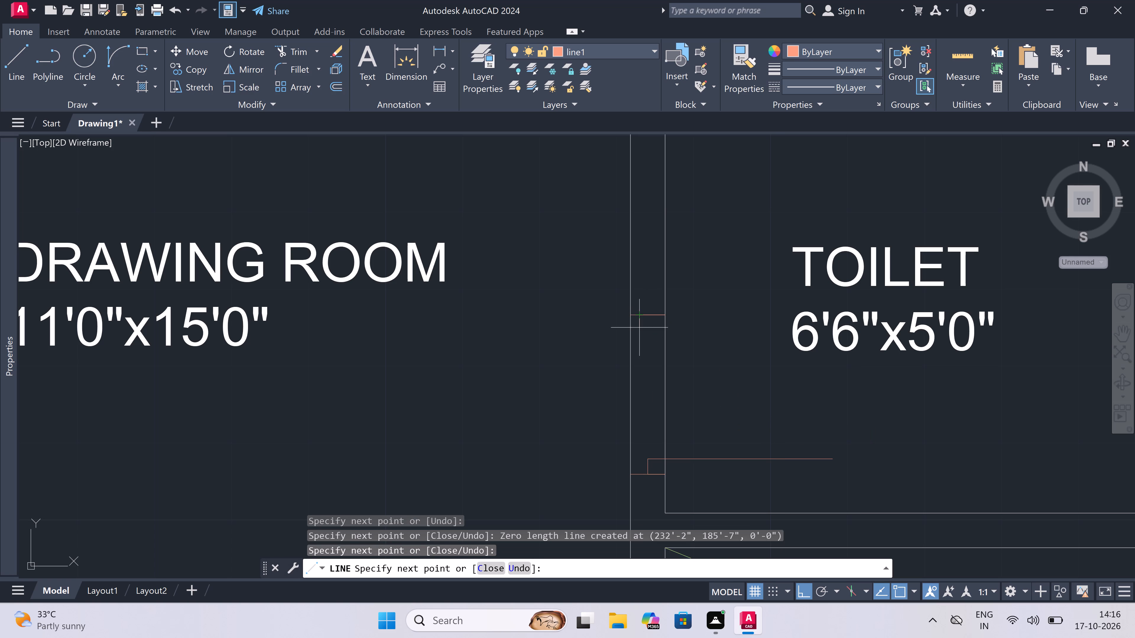
key(Escape)
key(space)
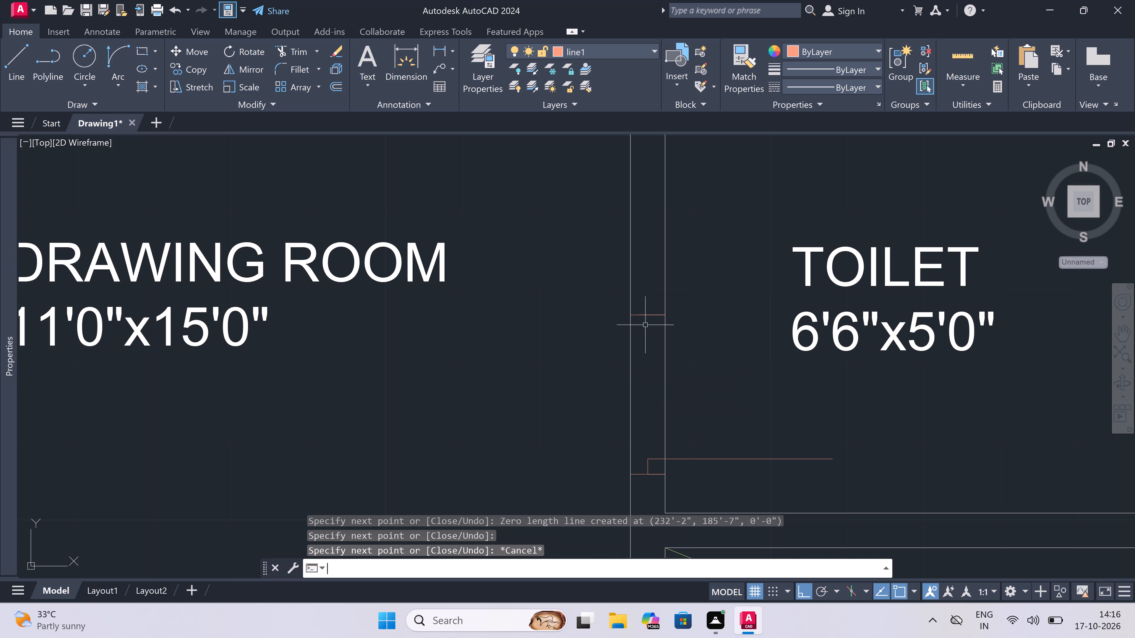
click(647, 315)
key(2)
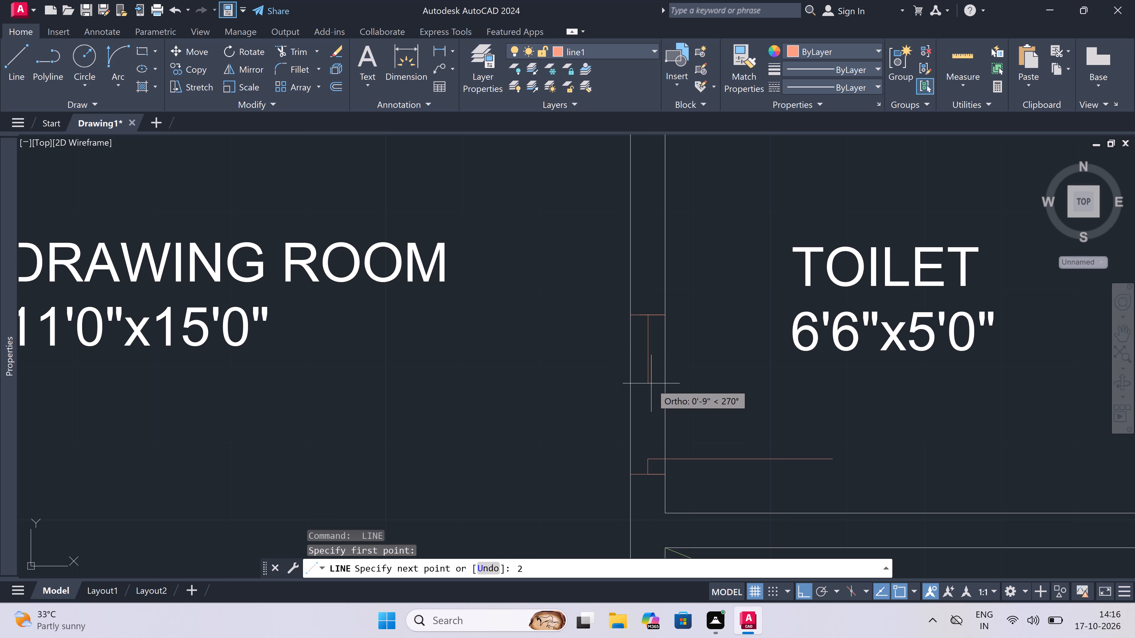
text(")
key(space)
key(Escape)
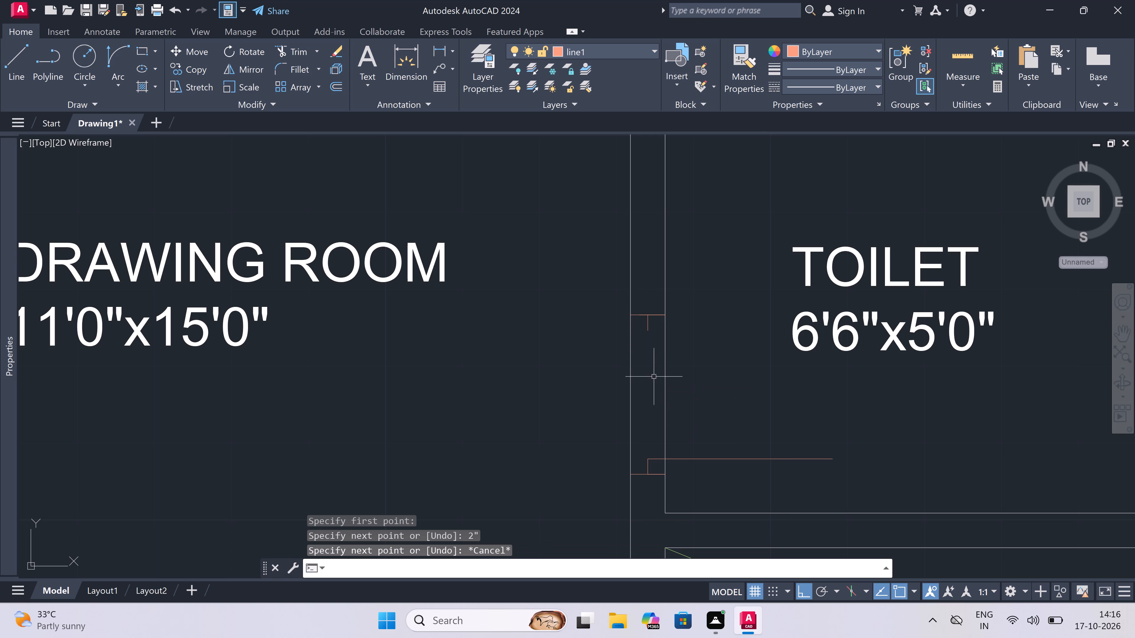
Draw the toilet door's swing arc from the leaf's free end to the end of the upper stop.
click(119, 57)
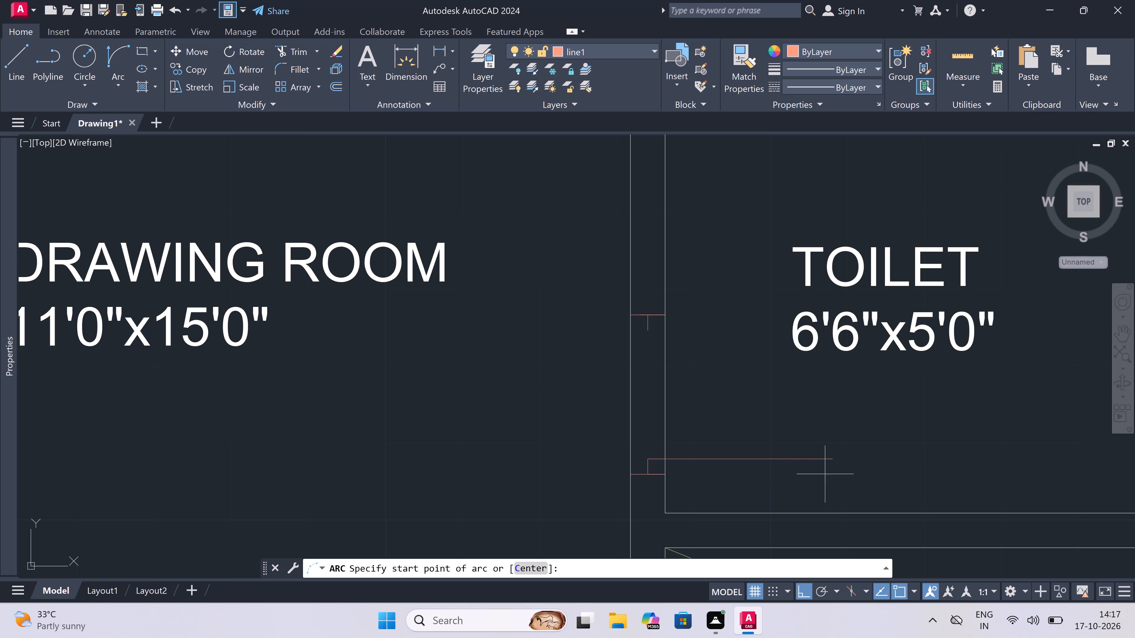
double_click(831, 458)
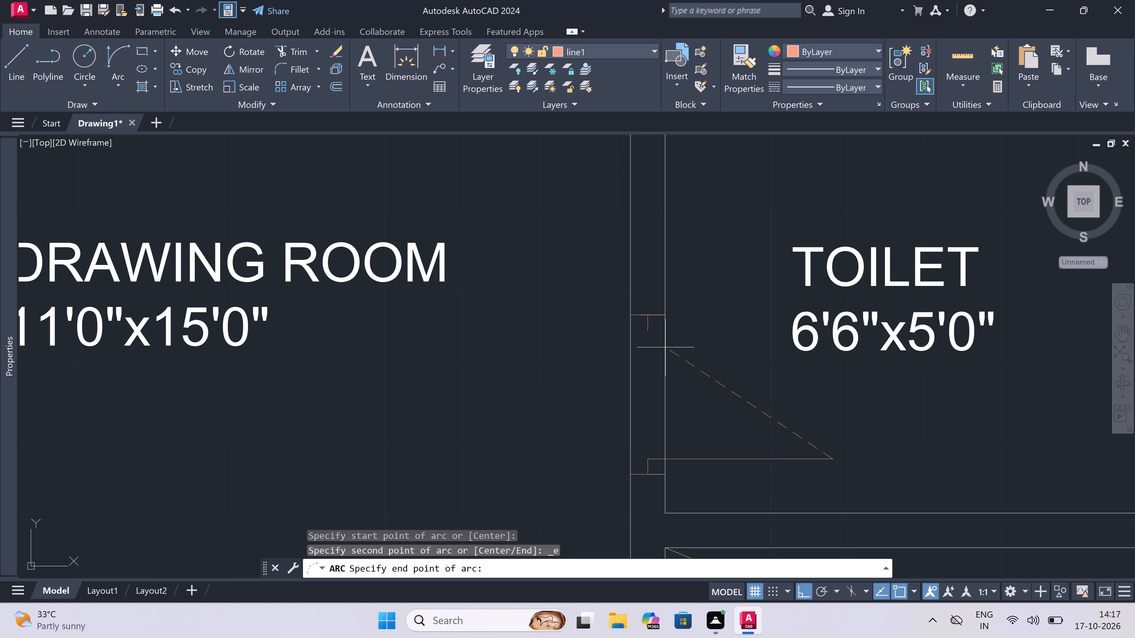
click(646, 336)
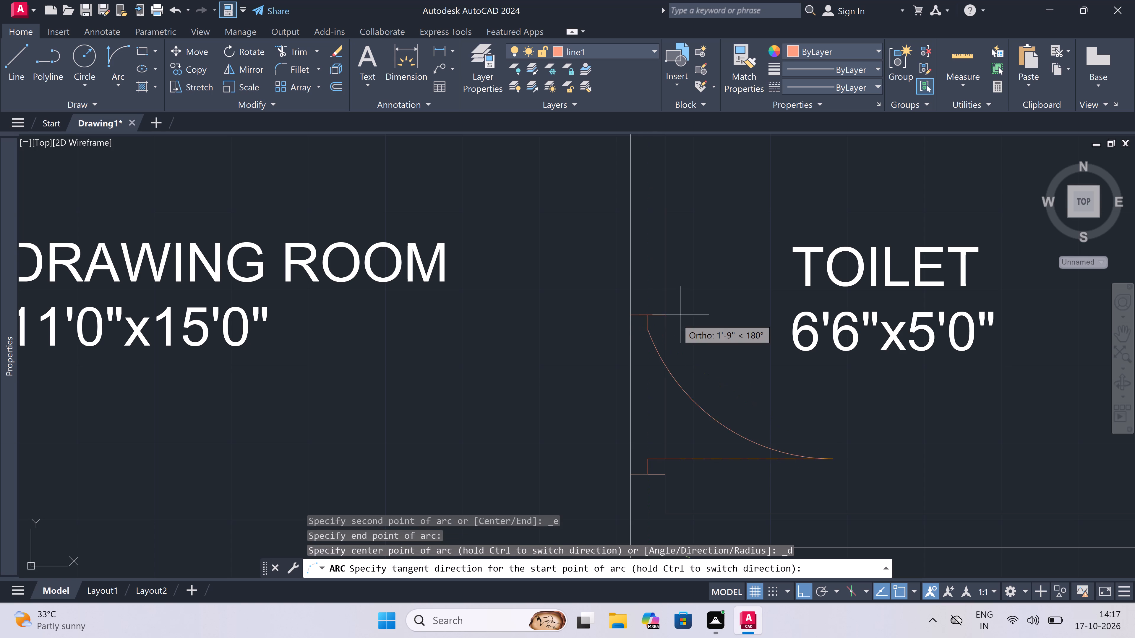
double_click(698, 305)
Trim both wall lines between the jambs of the new drawing room–toilet door to clear its opening.
key(t)
key(r)
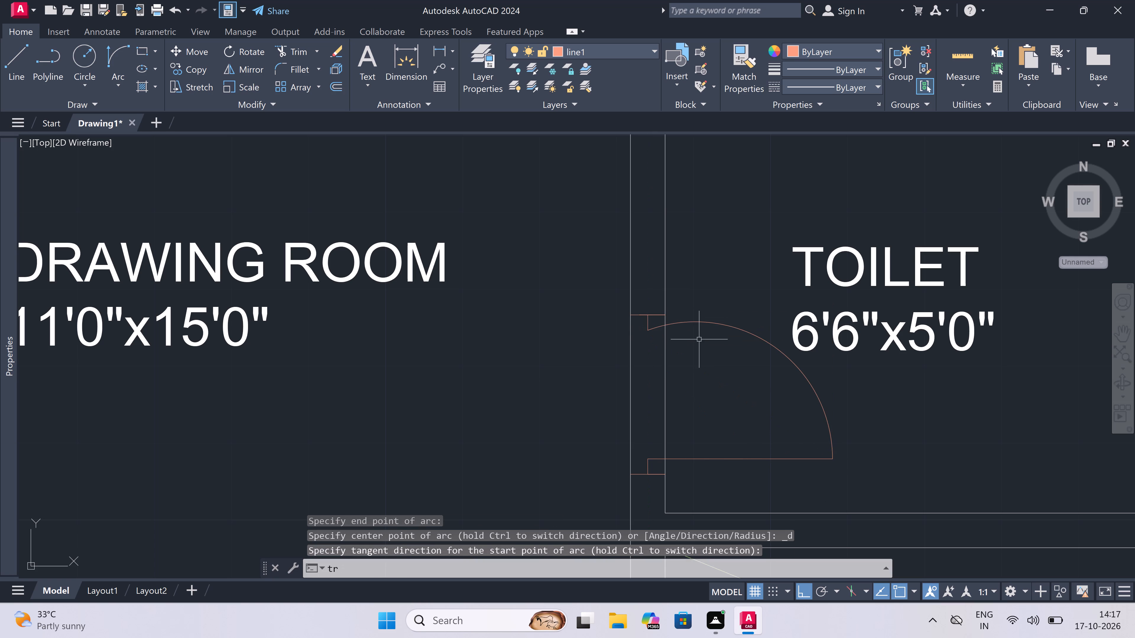
key(space)
click(700, 356)
click(588, 375)
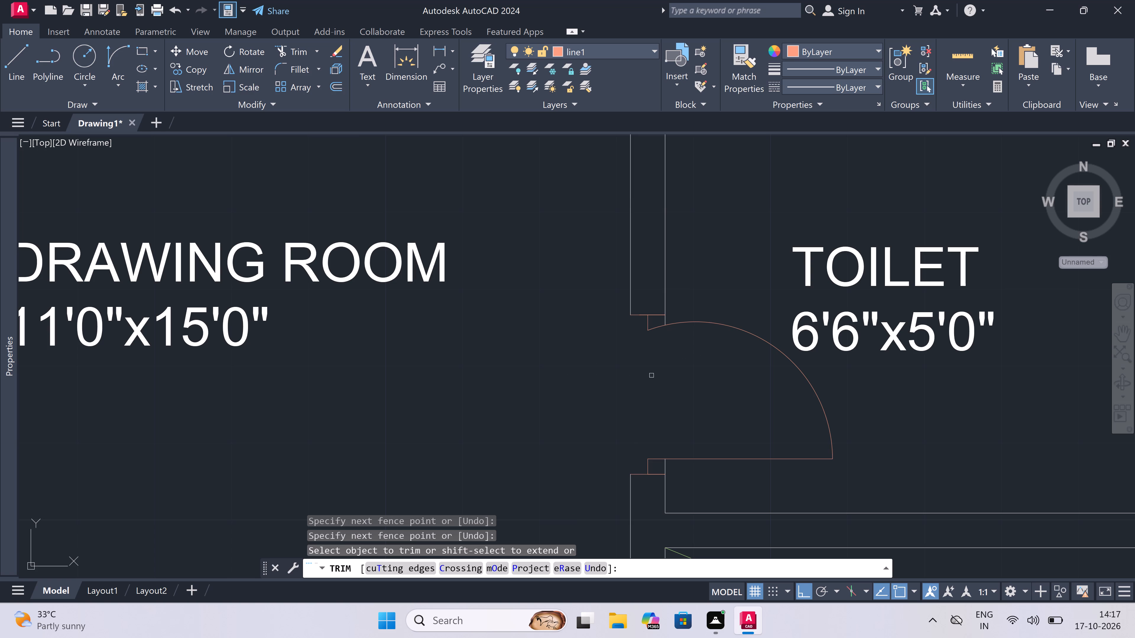
key(Escape)
Draw the lower jamb line across the opposite flat's drawing room–toilet wall, with a 2" stop upward from its midpoint.
scroll(651, 375, down, 4)
scroll(492, 371, down, 3)
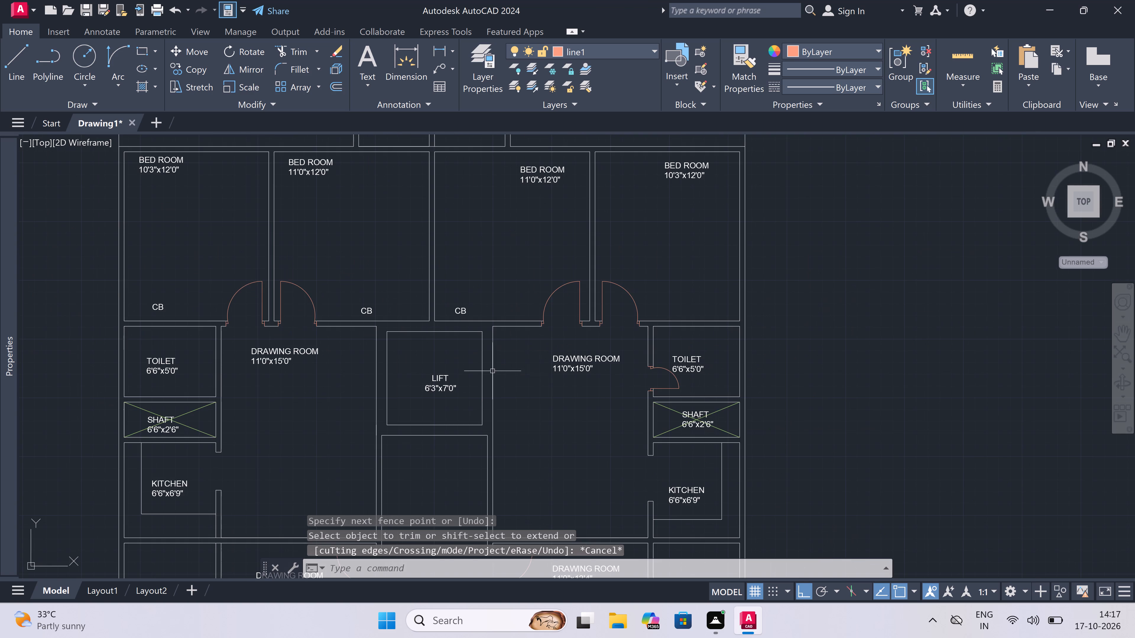
scroll(420, 375, up, 6)
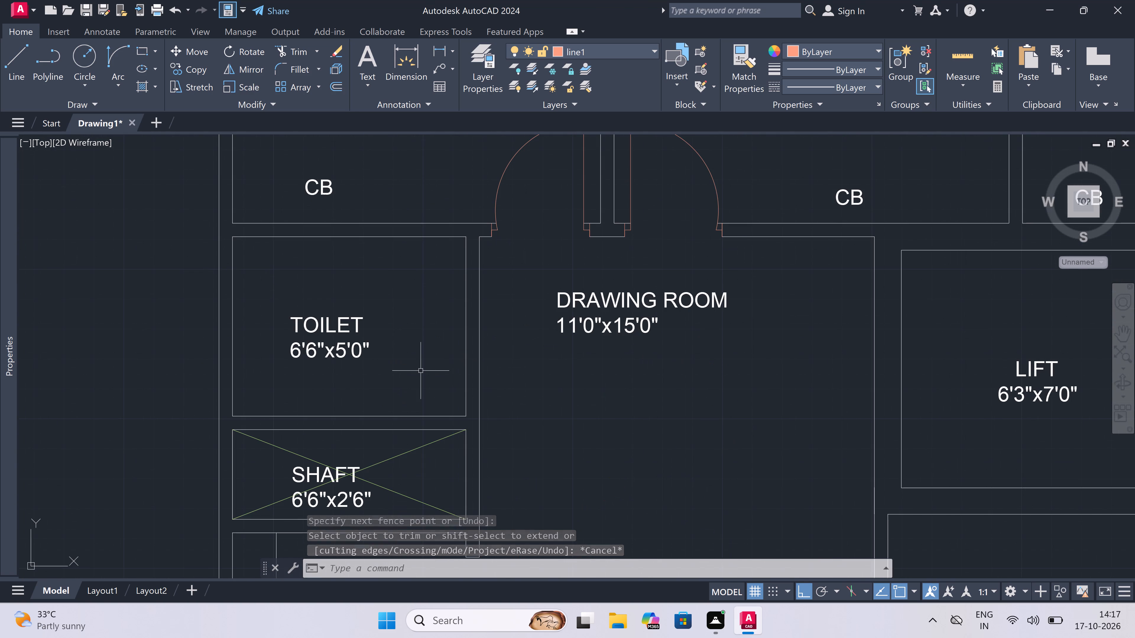
key(l)
key(space)
scroll(468, 425, up, 2)
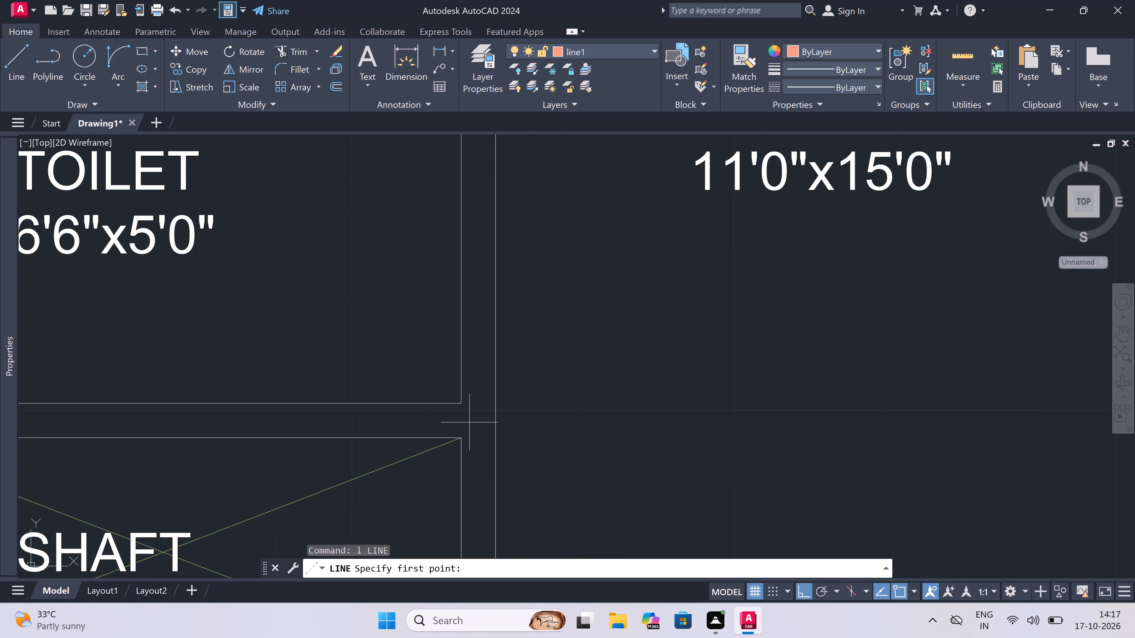
click(465, 374)
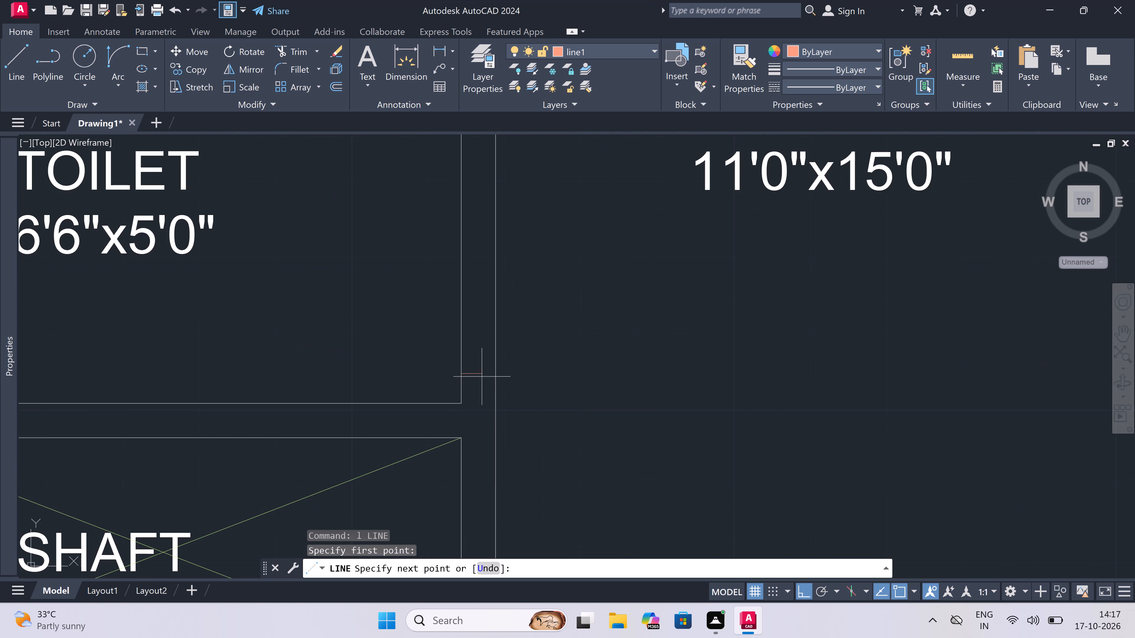
double_click(496, 377)
double_click(481, 375)
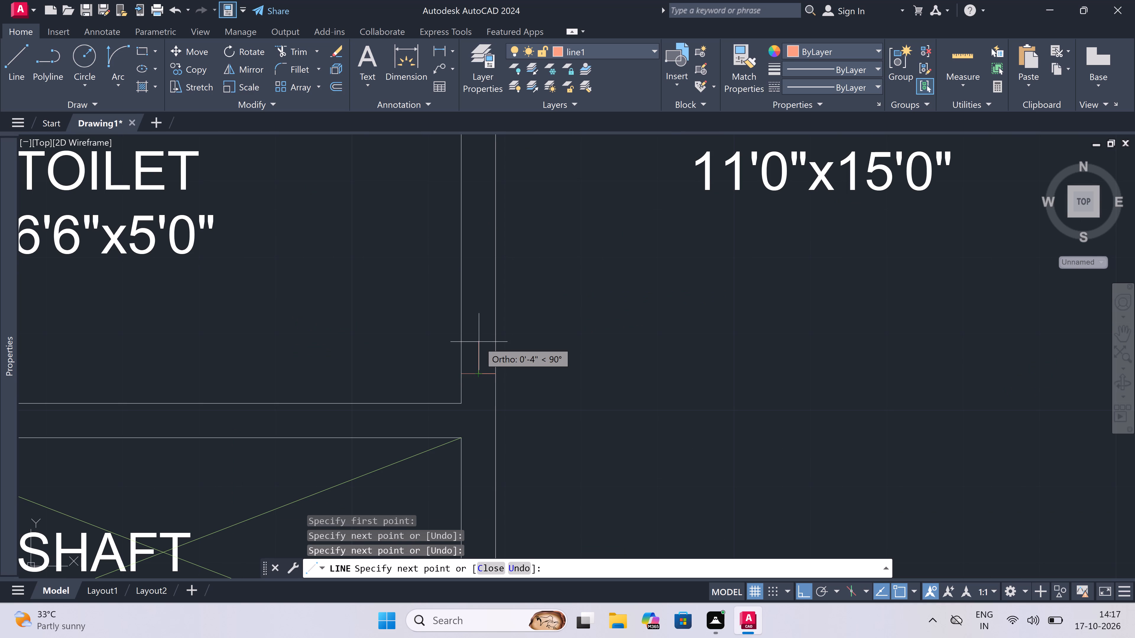
key(2)
key(shift+quotedbl)
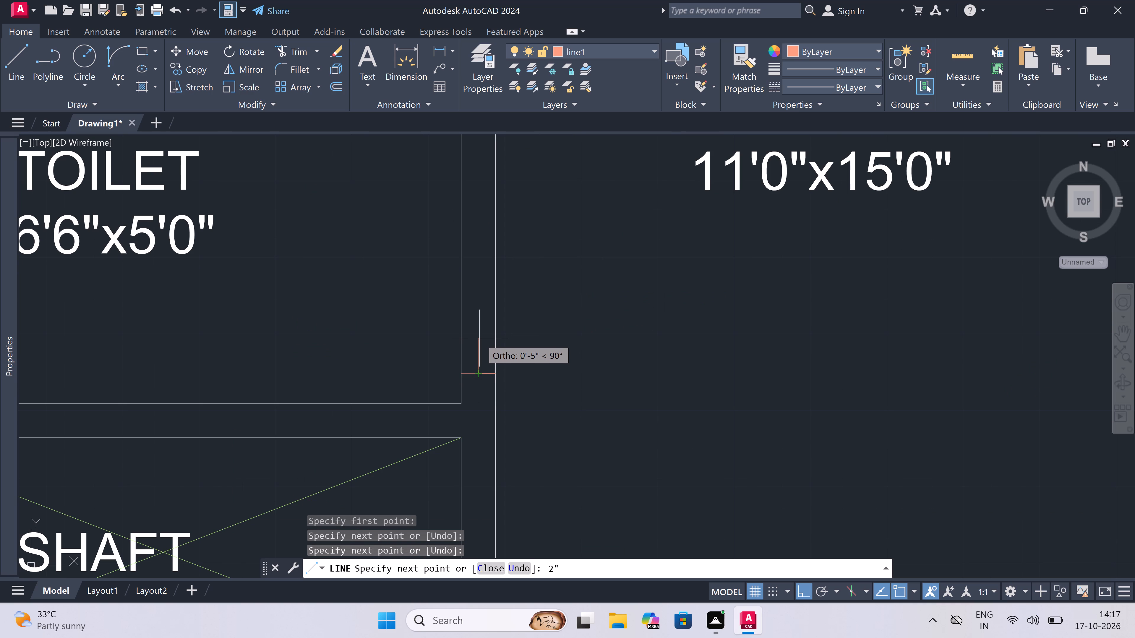
key(space)
key(space)
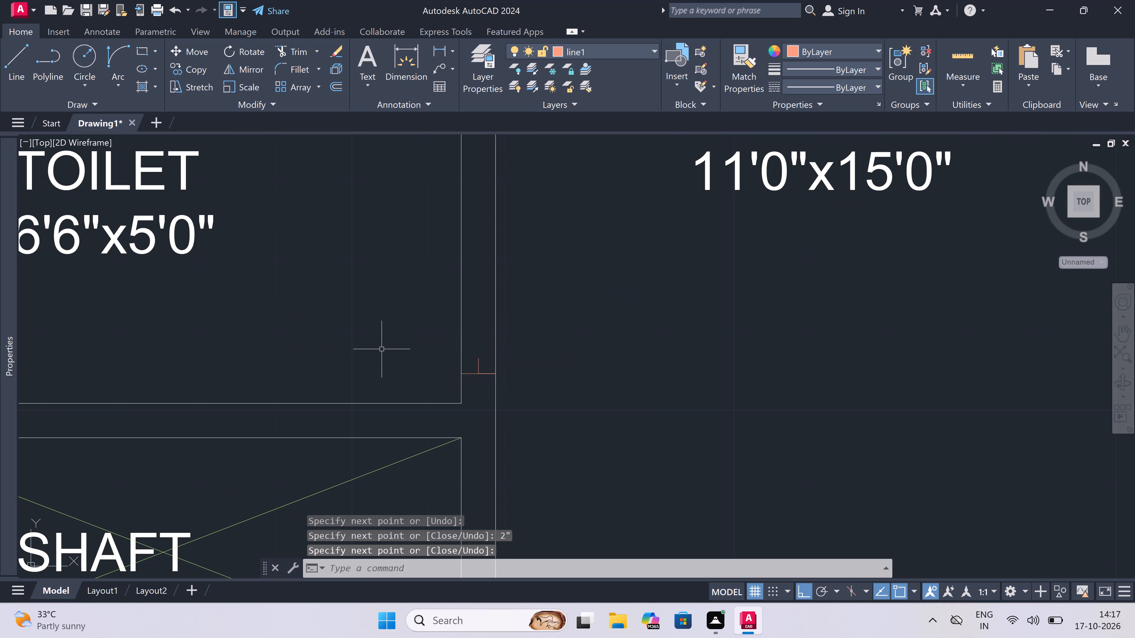
Draw the 2' door leaf from the end of the lower stop horizontally into the 6'6"x5'0" toilet.
key(space)
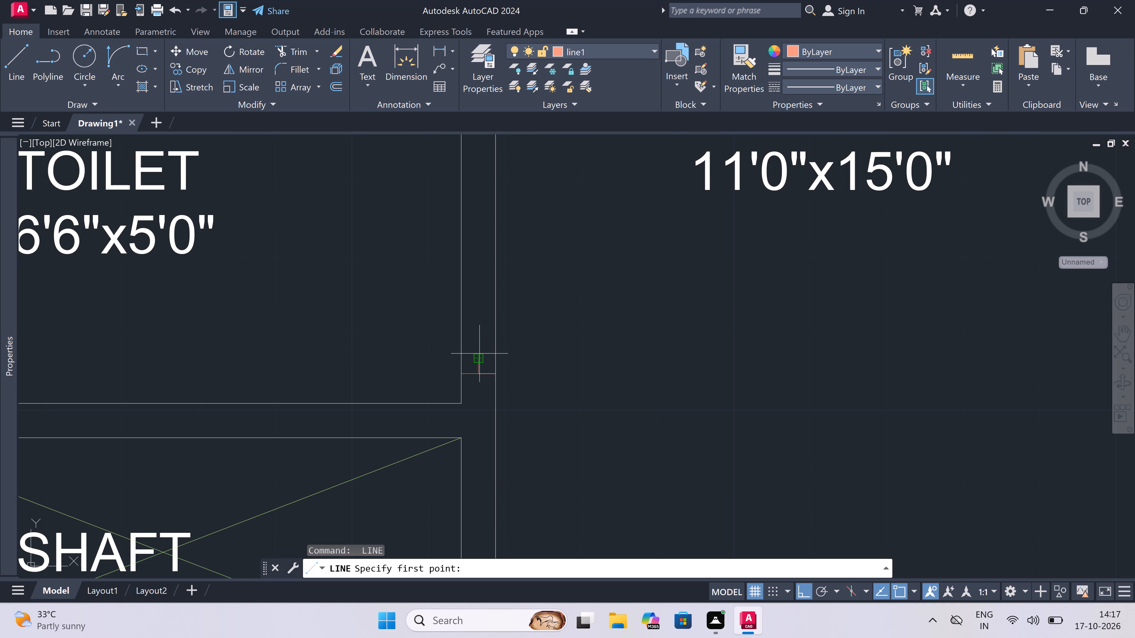
click(479, 354)
key(2)
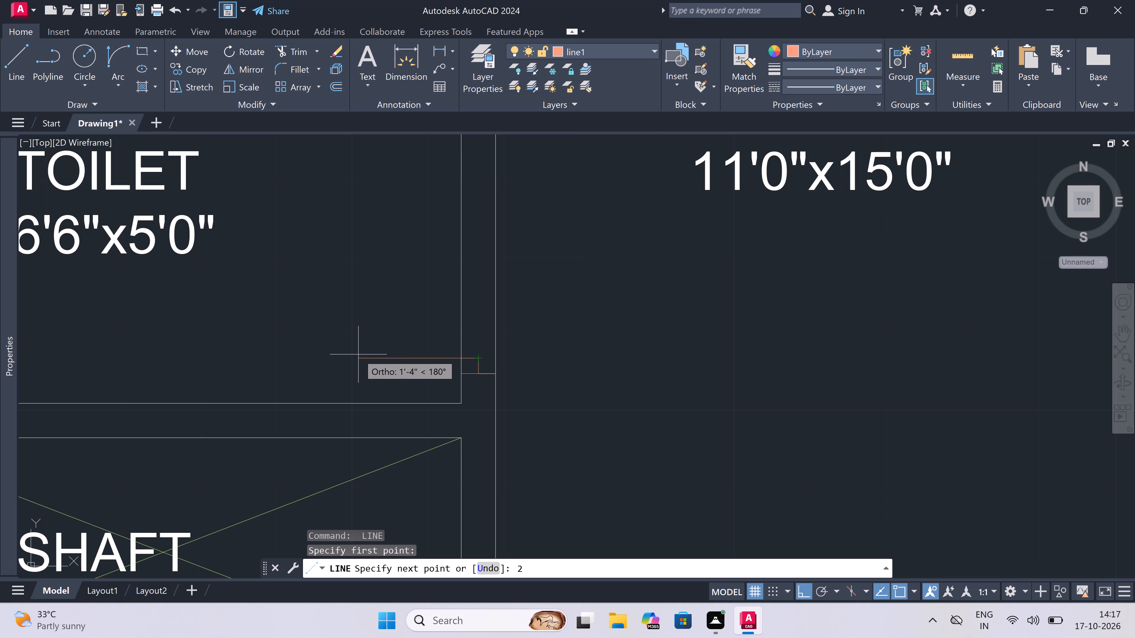
key(apostrophe)
key(space)
key(Escape)
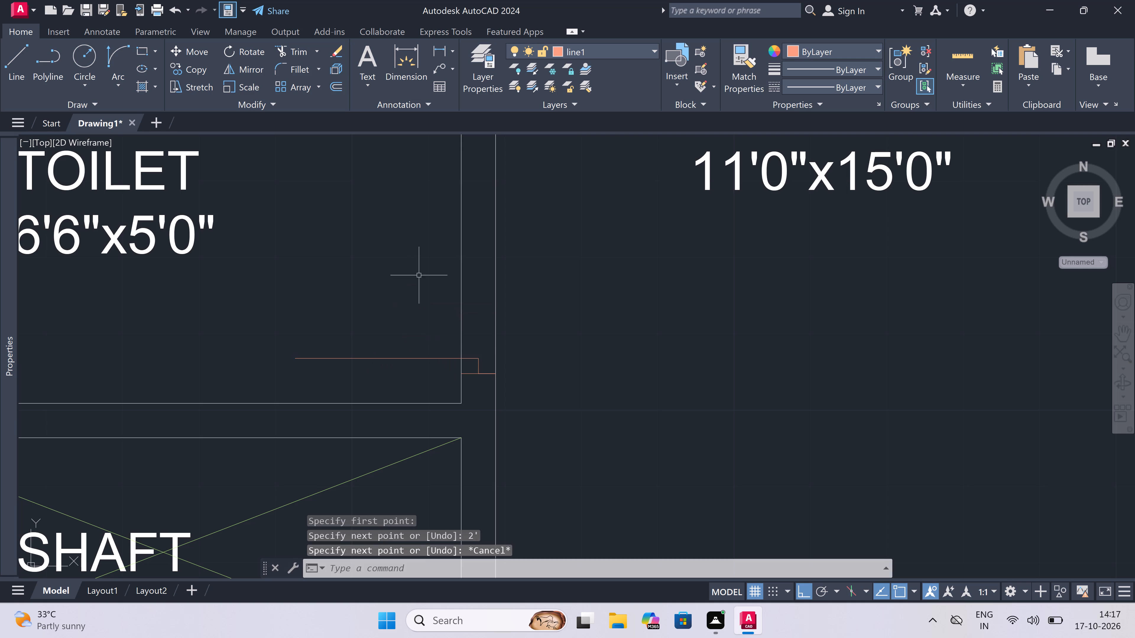
Draw the upper jamb line across the same toilet wall, with a 2" stop downward from its midpoint.
key(space)
click(464, 227)
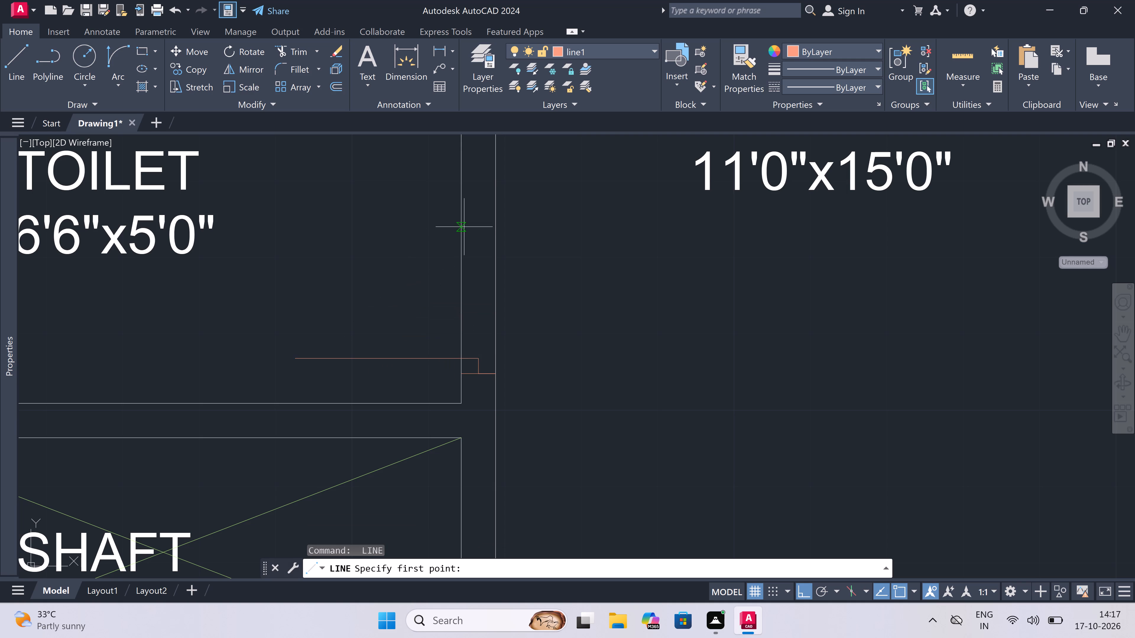
click(494, 231)
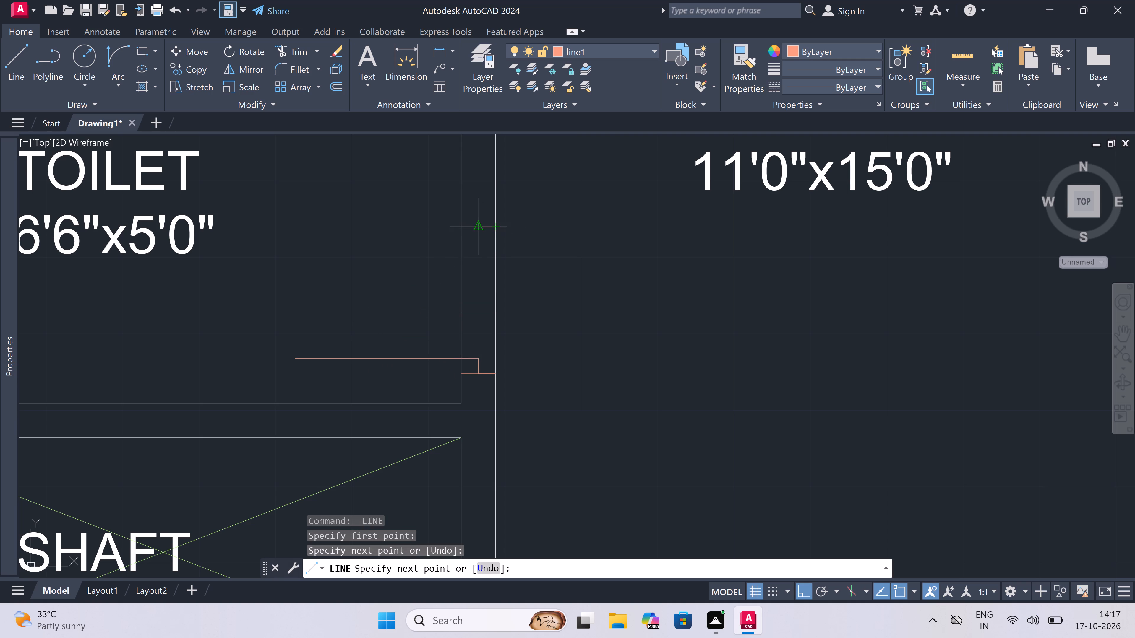
double_click(481, 230)
key(2)
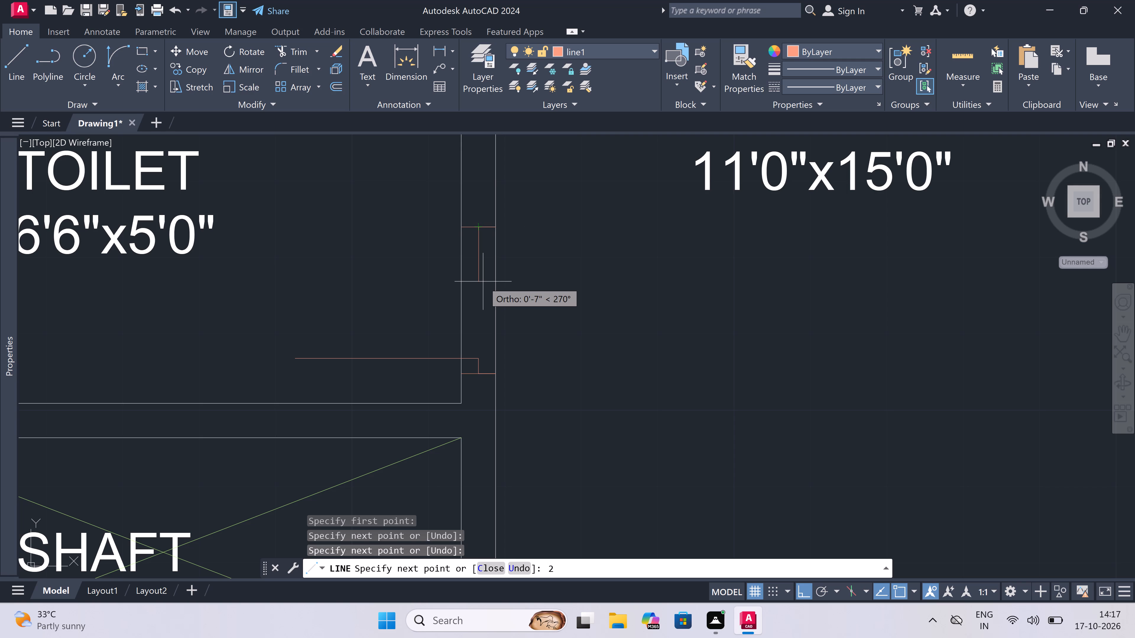
key(shift+quotedbl)
key(space)
key(Escape)
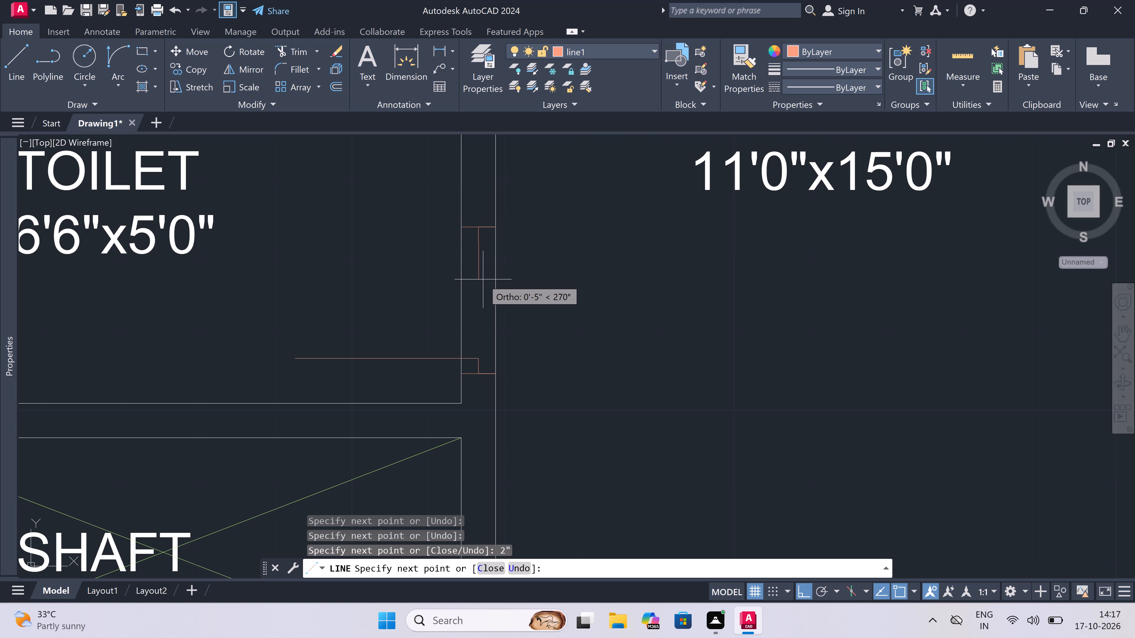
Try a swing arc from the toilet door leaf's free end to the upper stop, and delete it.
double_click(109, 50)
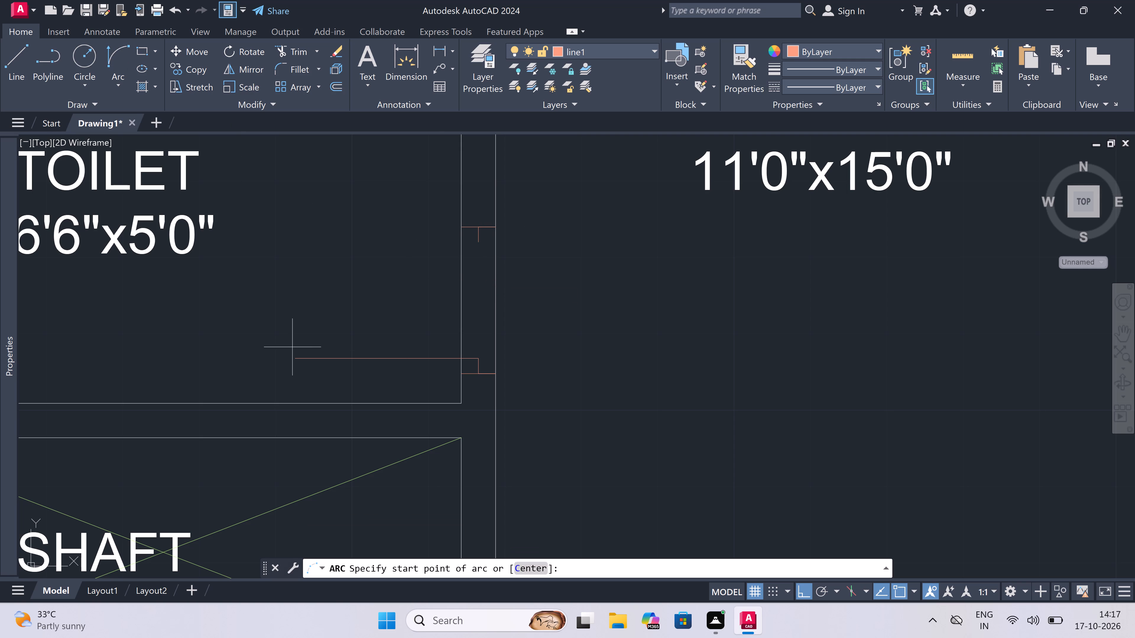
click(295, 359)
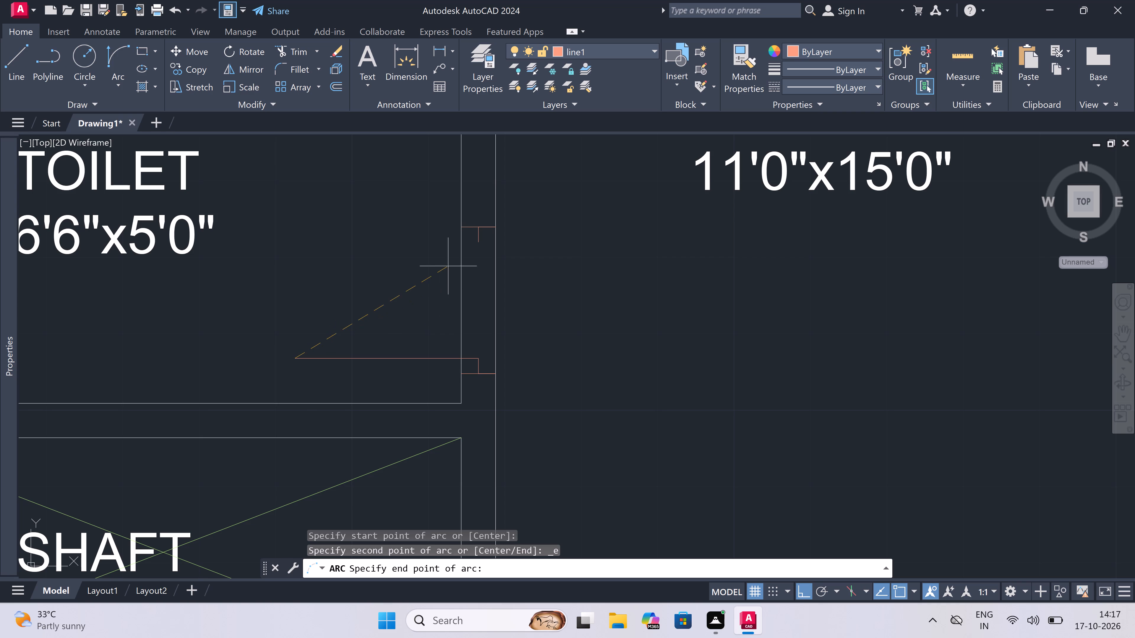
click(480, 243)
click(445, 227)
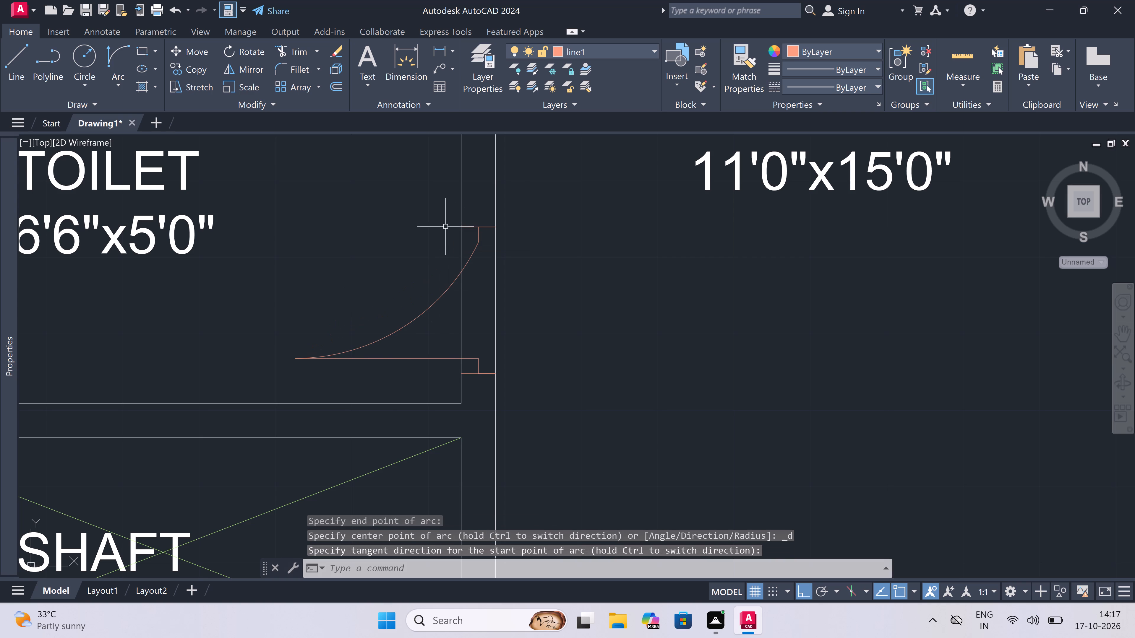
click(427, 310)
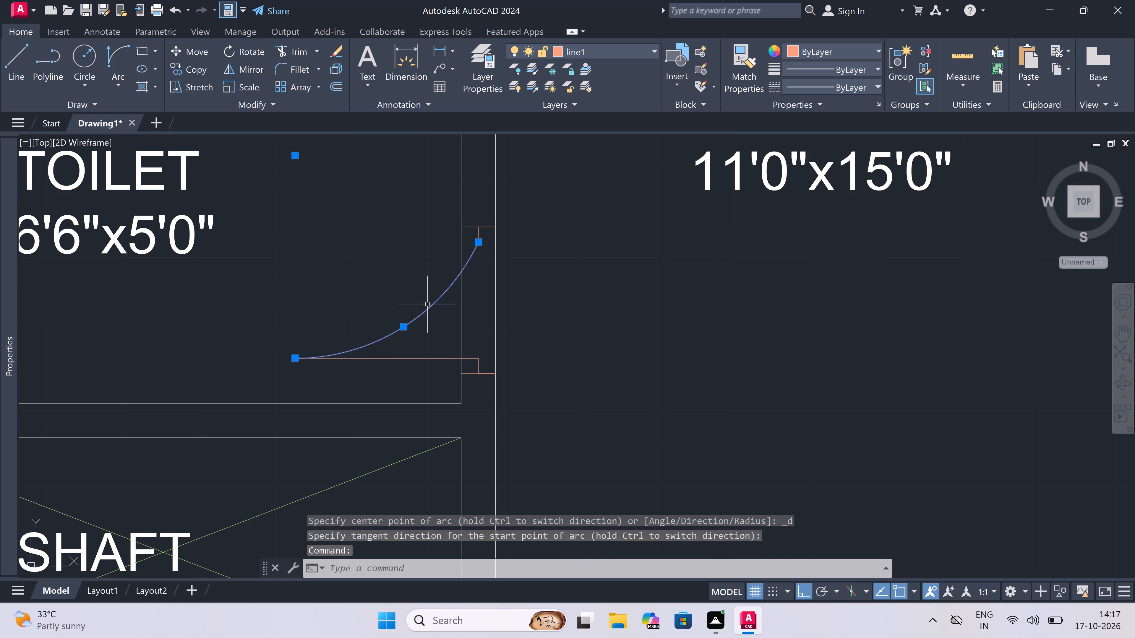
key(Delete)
Draw the toilet door's swing arc from the leaf's free end to the upper stop's end, with an upward start tangent.
click(124, 54)
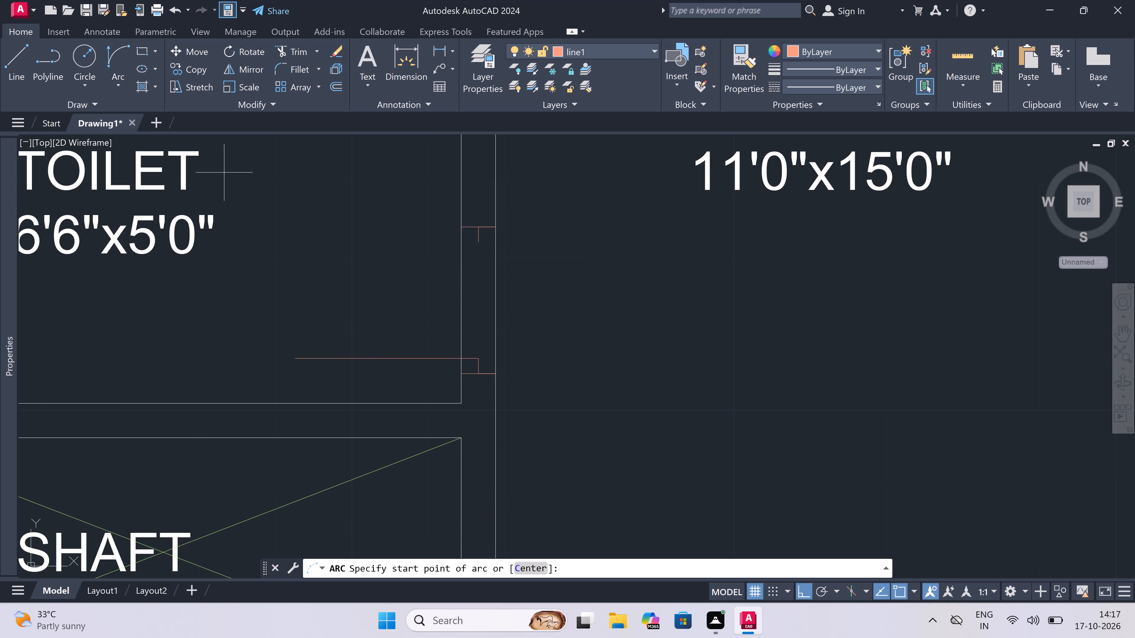
click(299, 358)
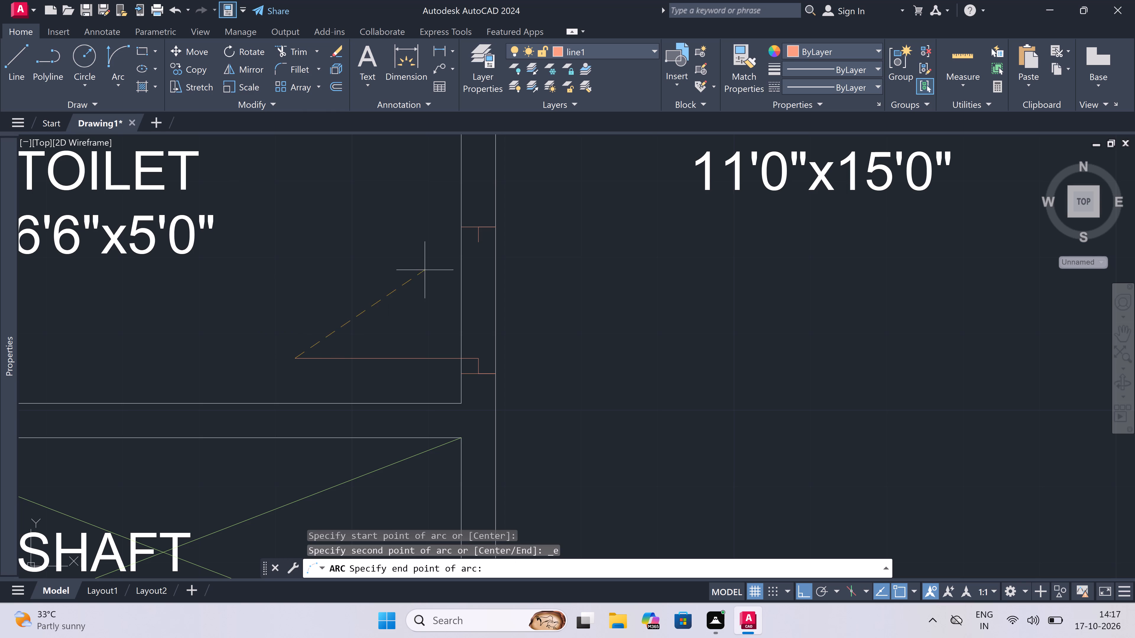
click(482, 243)
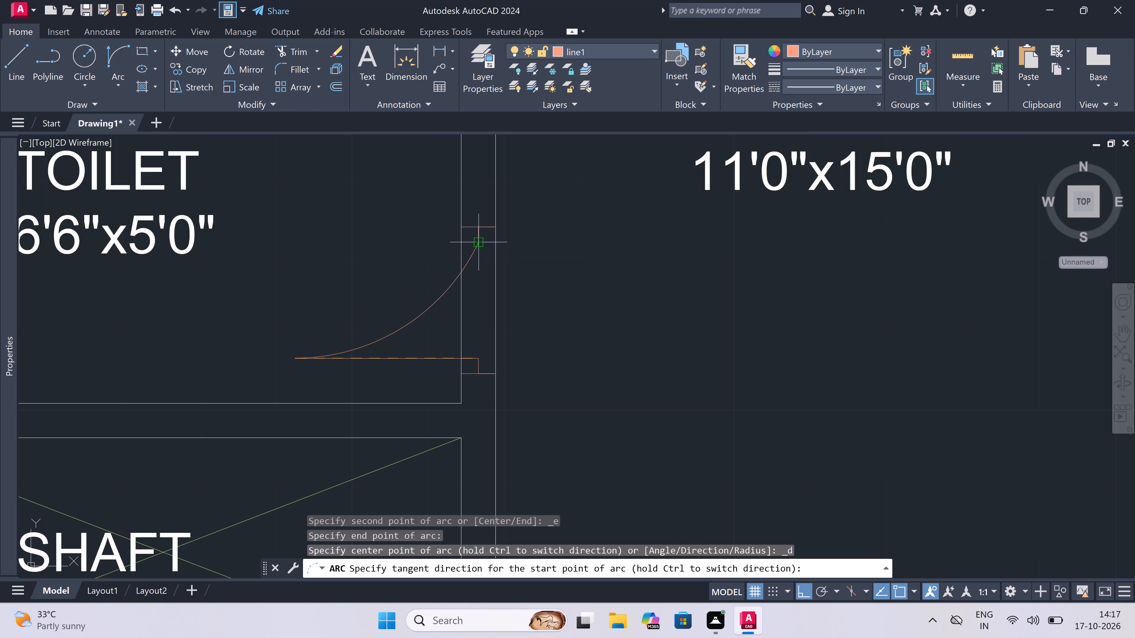
double_click(373, 206)
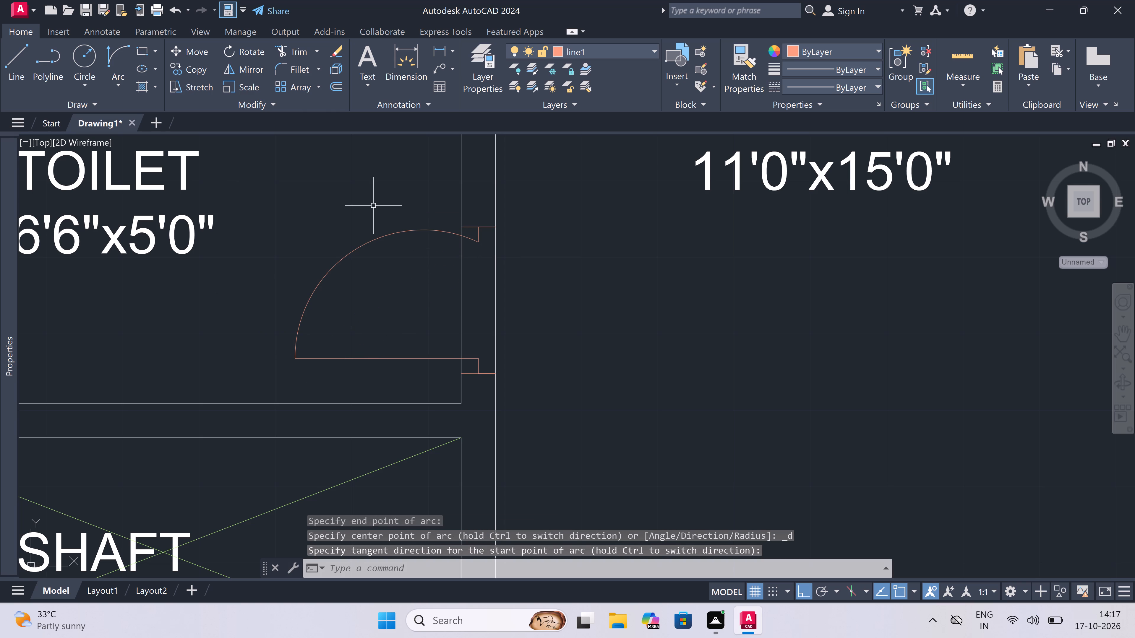
Trim both wall lines between this toilet door's upper and lower jambs to clear the opening.
text(tr)
key(space)
double_click(395, 289)
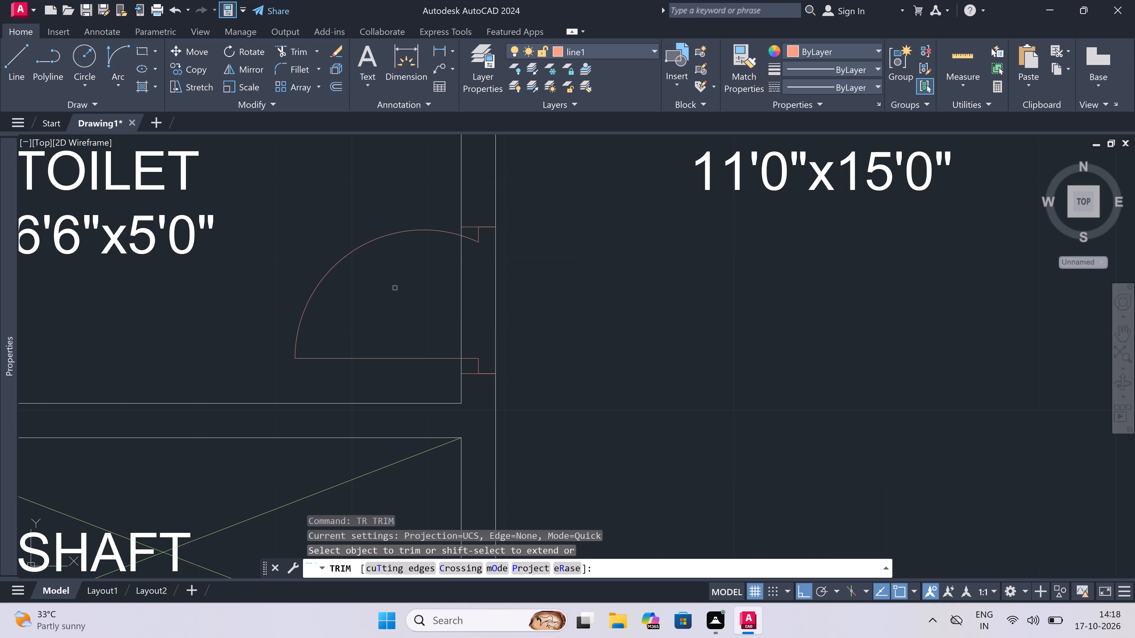
double_click(553, 301)
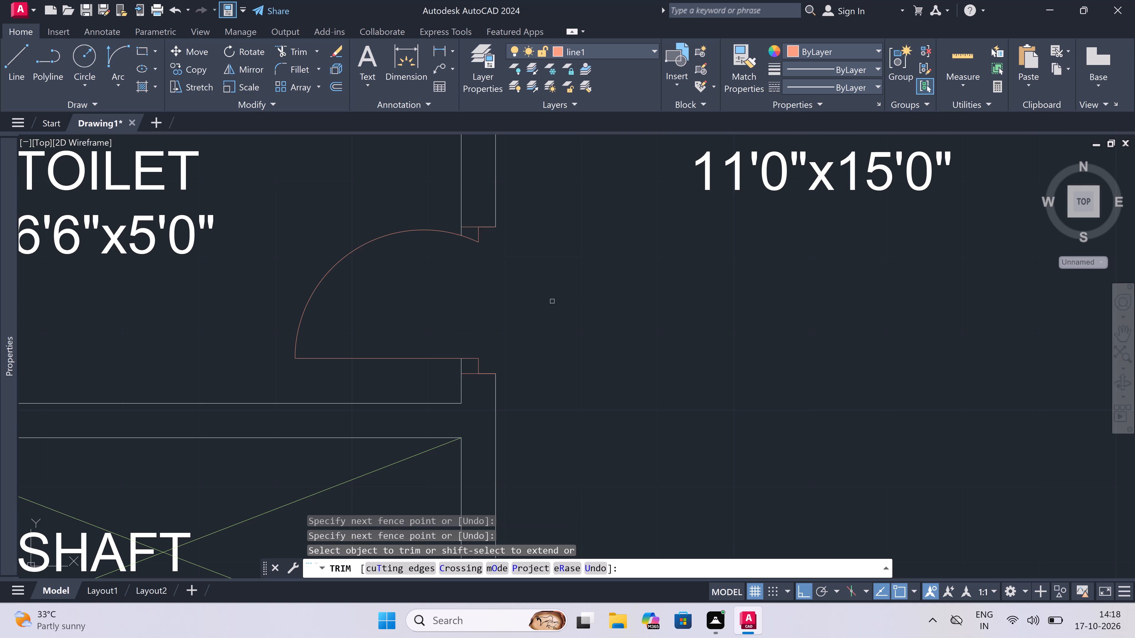
scroll(552, 305, down, 2)
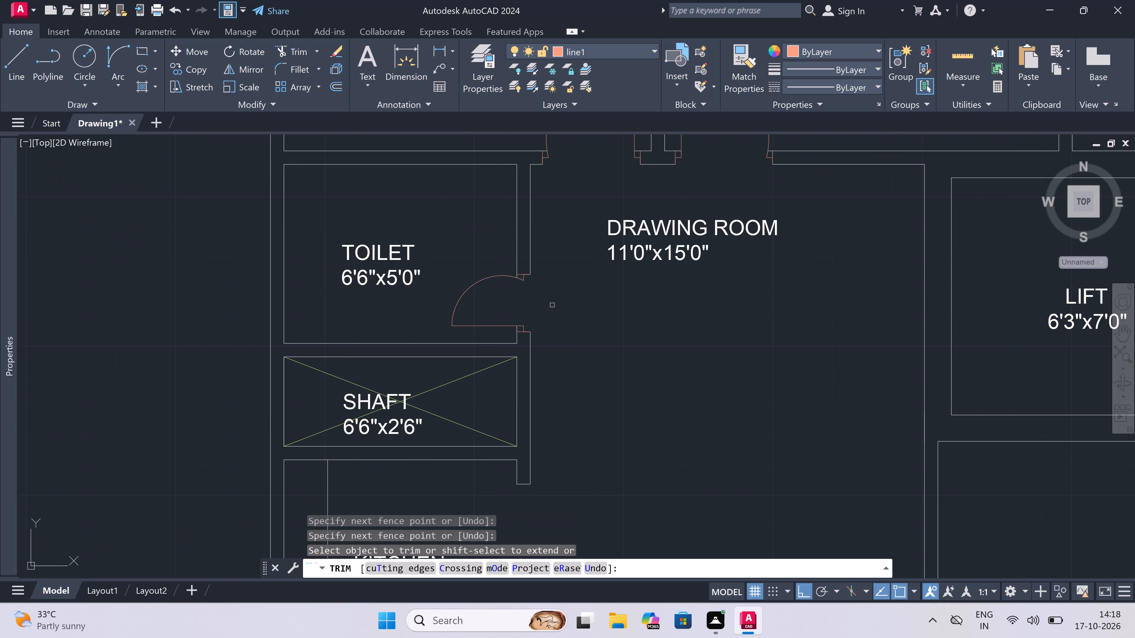
key(Escape)
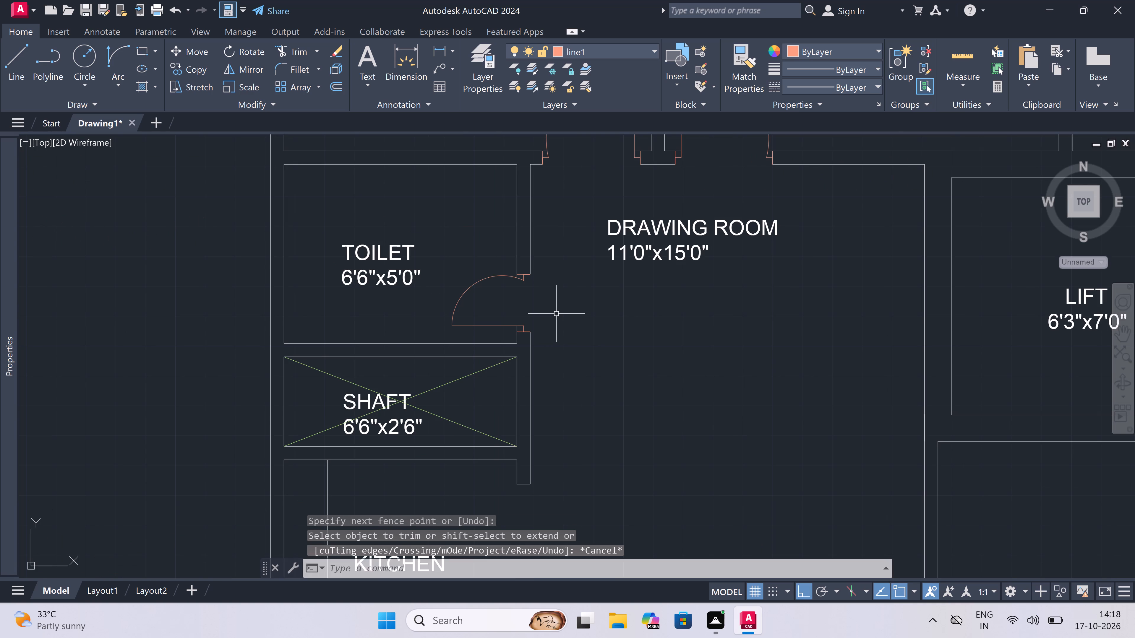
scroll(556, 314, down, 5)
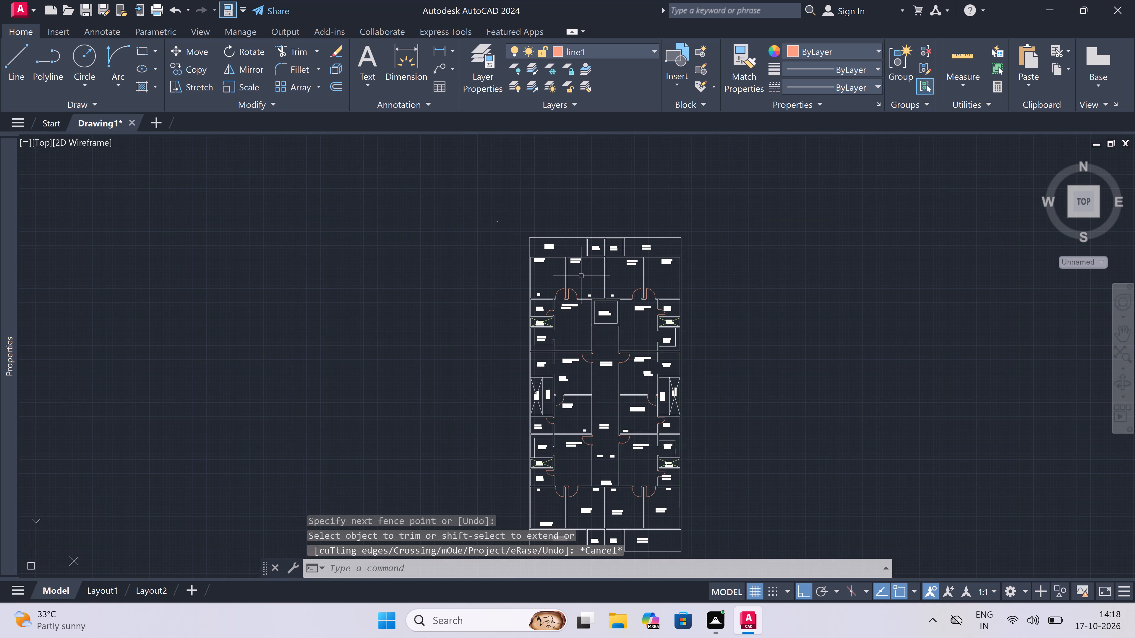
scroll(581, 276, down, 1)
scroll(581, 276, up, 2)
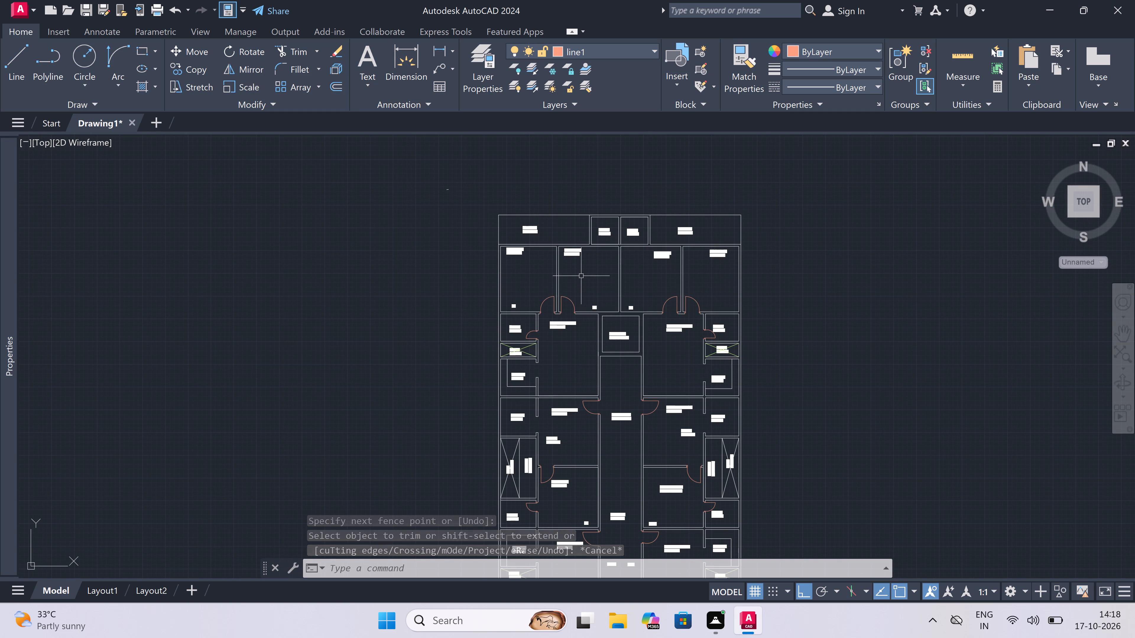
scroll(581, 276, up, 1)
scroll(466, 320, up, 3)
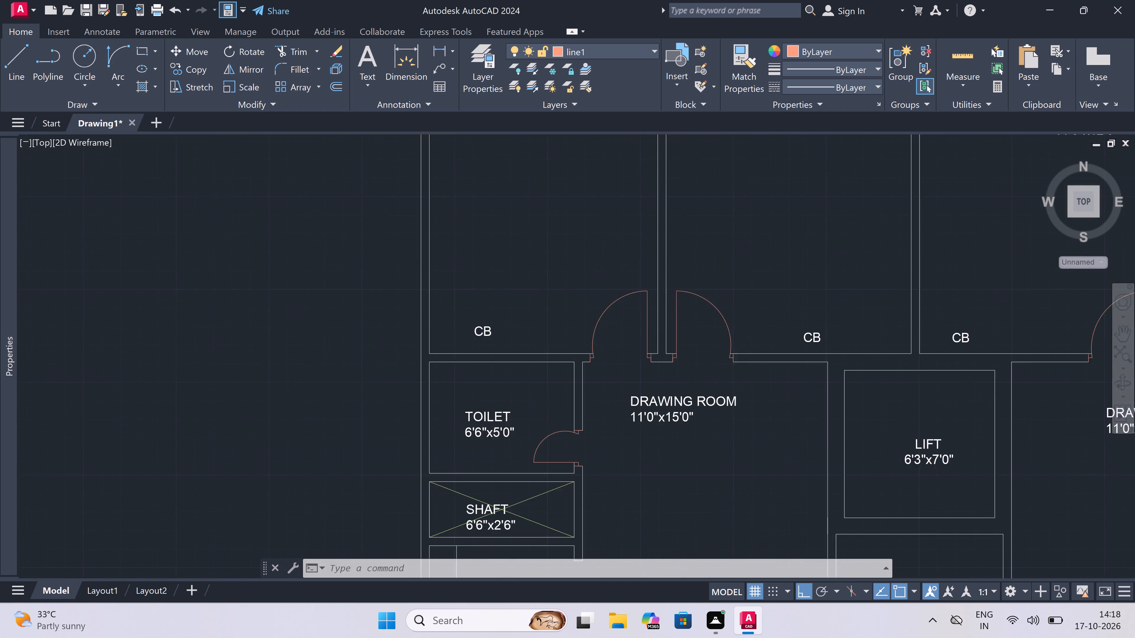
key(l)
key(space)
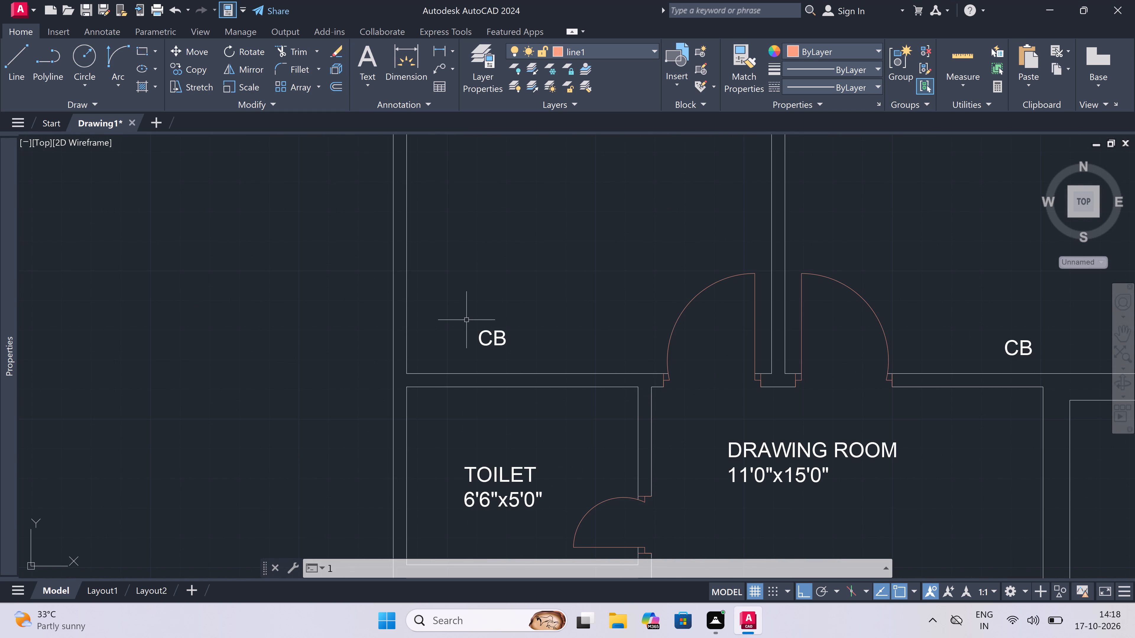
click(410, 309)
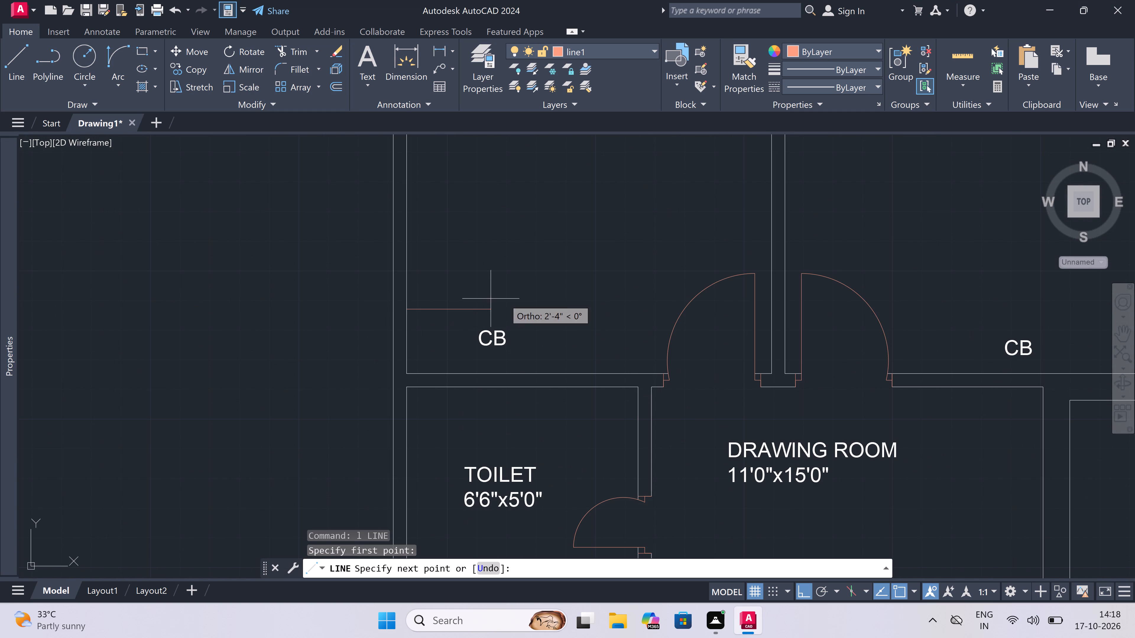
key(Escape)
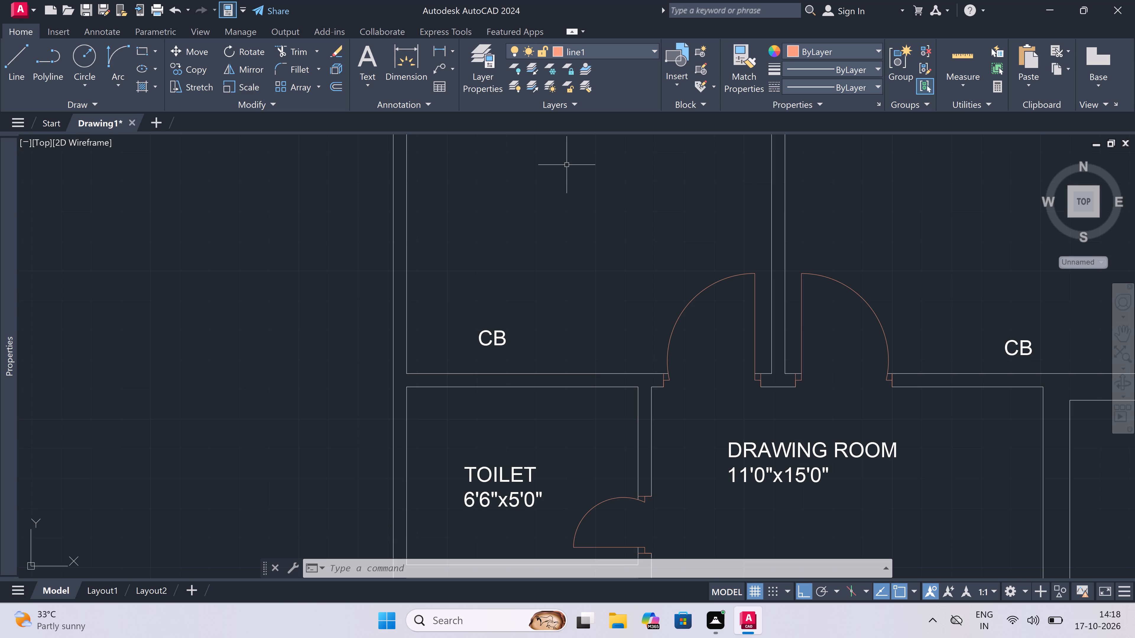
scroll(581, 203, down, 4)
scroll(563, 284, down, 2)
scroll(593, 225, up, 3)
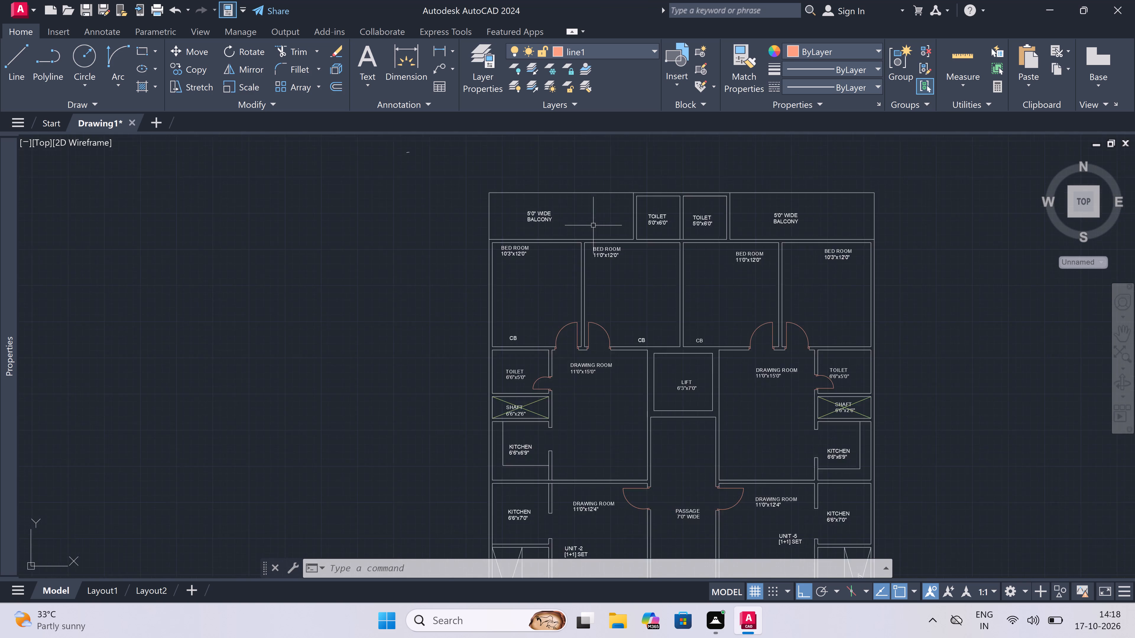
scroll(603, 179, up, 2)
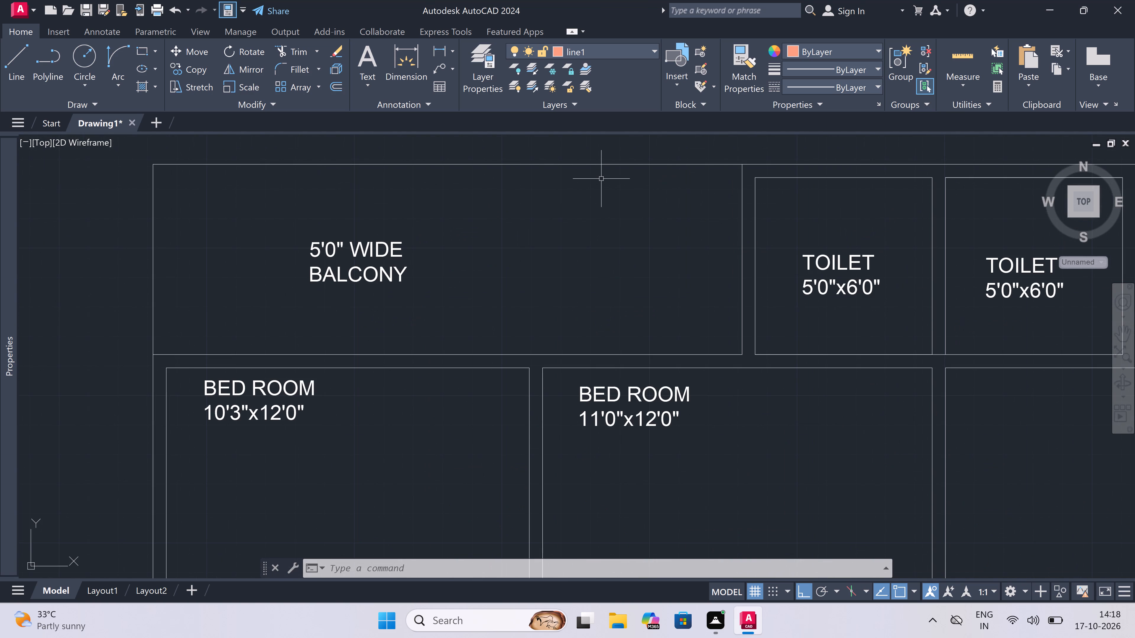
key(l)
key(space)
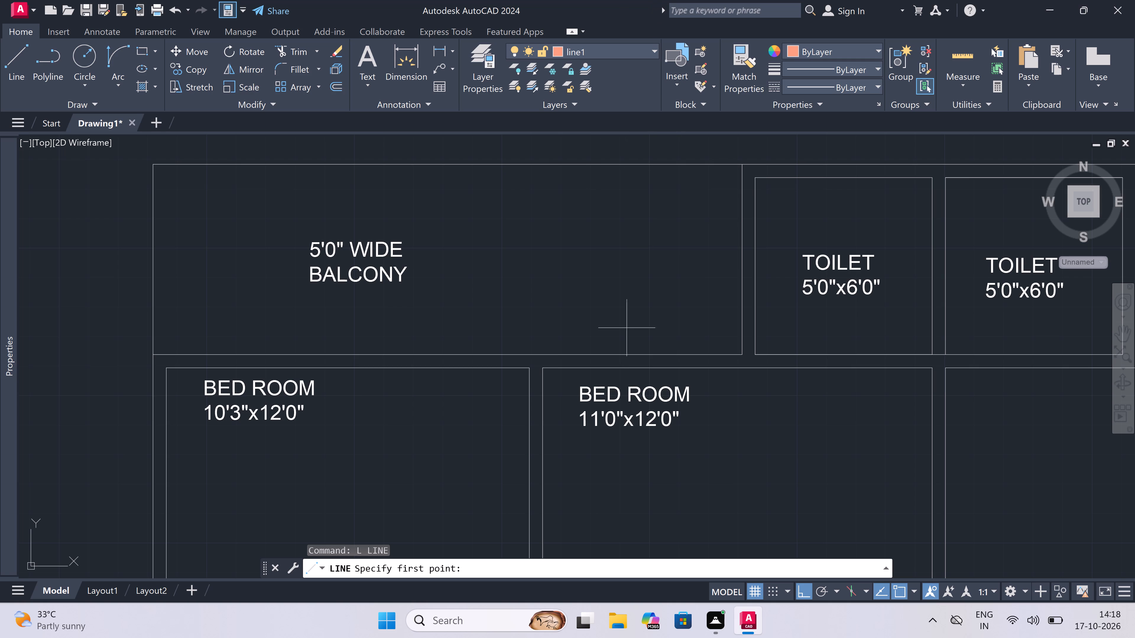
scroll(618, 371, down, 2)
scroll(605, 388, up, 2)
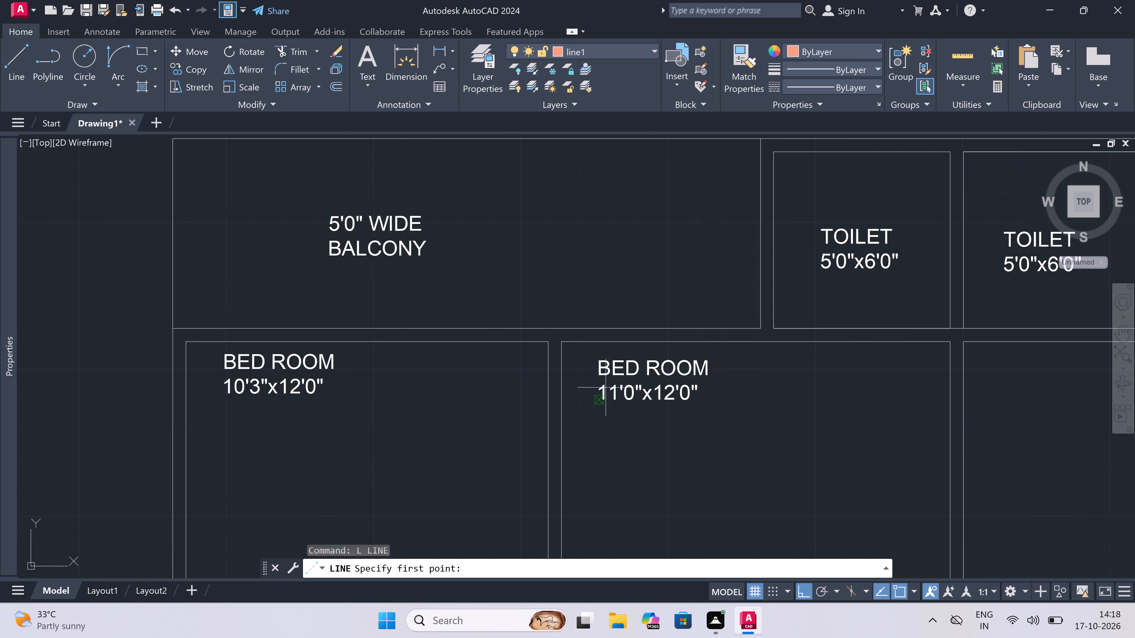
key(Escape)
Move the 11'0"x12'0" bedroom label below the 5'0" wide balcony about 4'-9" horizontally to the right.
click(607, 373)
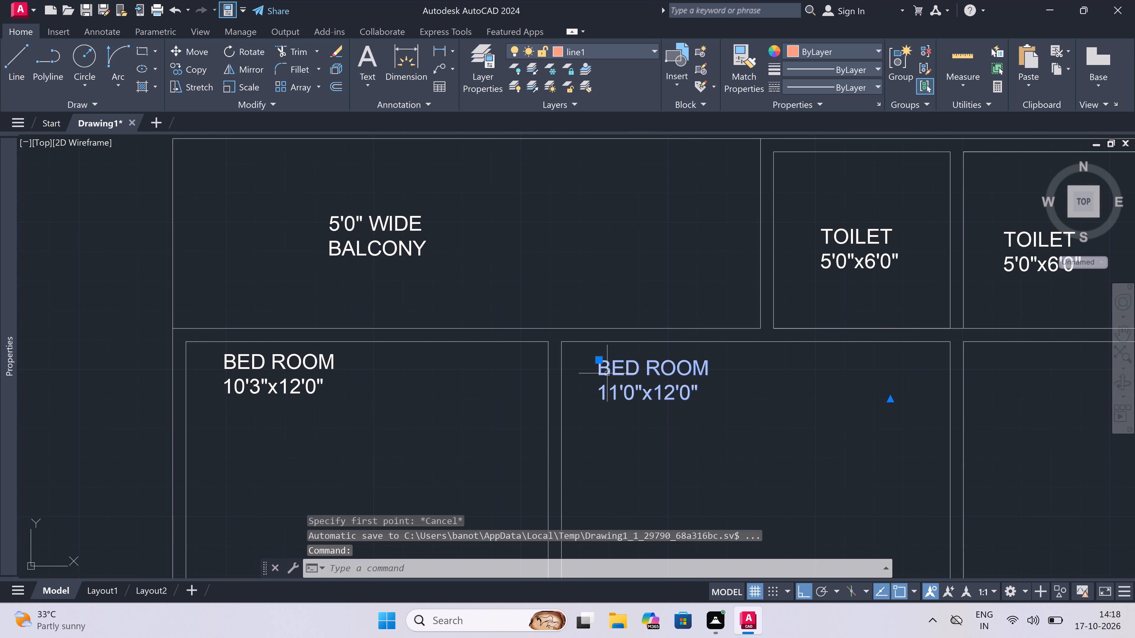
click(597, 361)
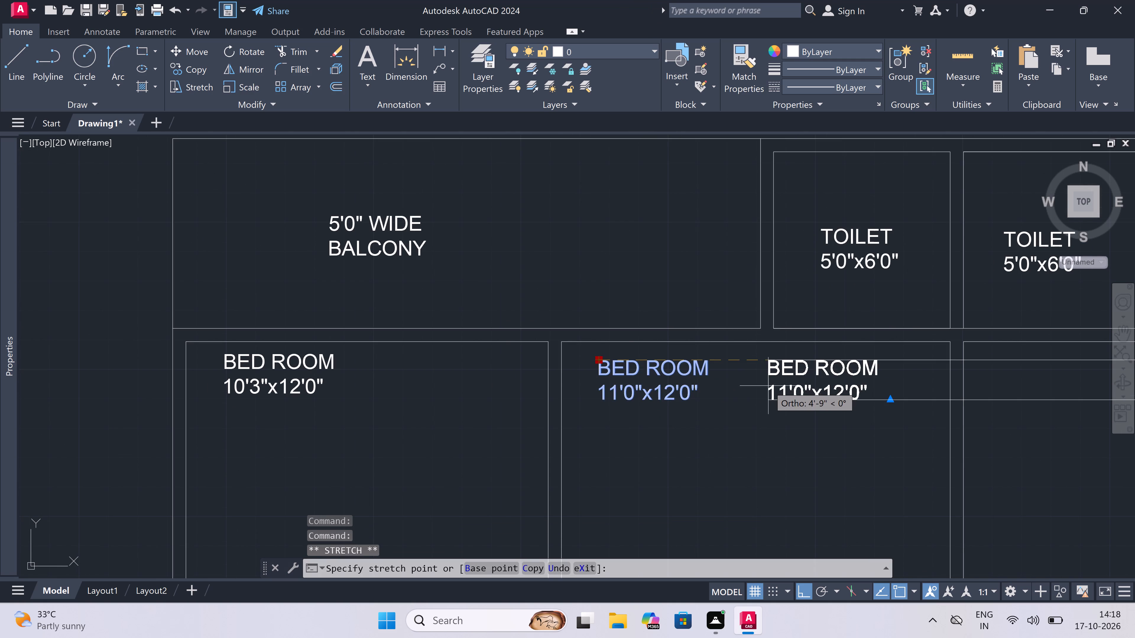
click(768, 386)
key(Escape)
Draw a jamb line across the balcony wall at the 11'0"x12'0" bedroom's partition end, with a 2" stop rightward from its midpoint.
scroll(589, 340, up, 2)
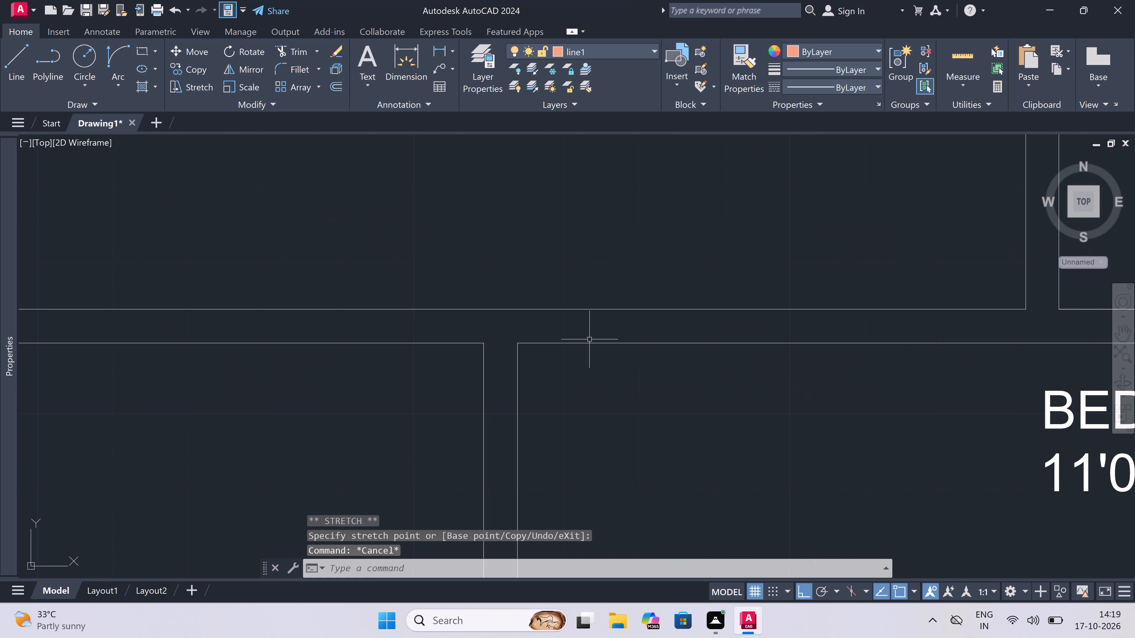
key(l)
key(space)
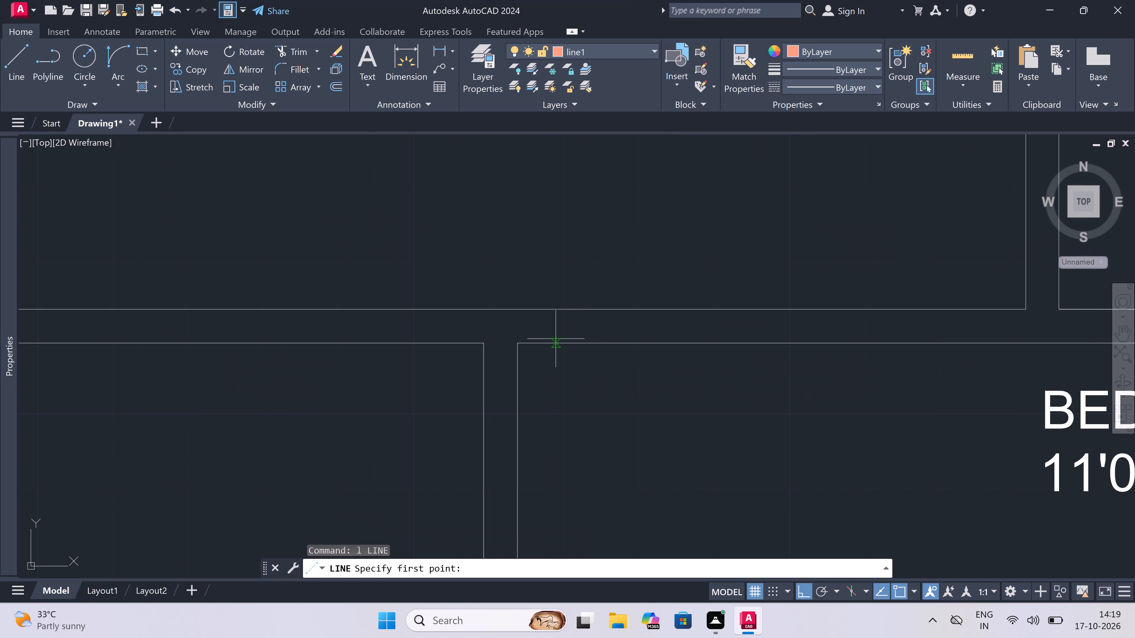
click(544, 340)
click(547, 314)
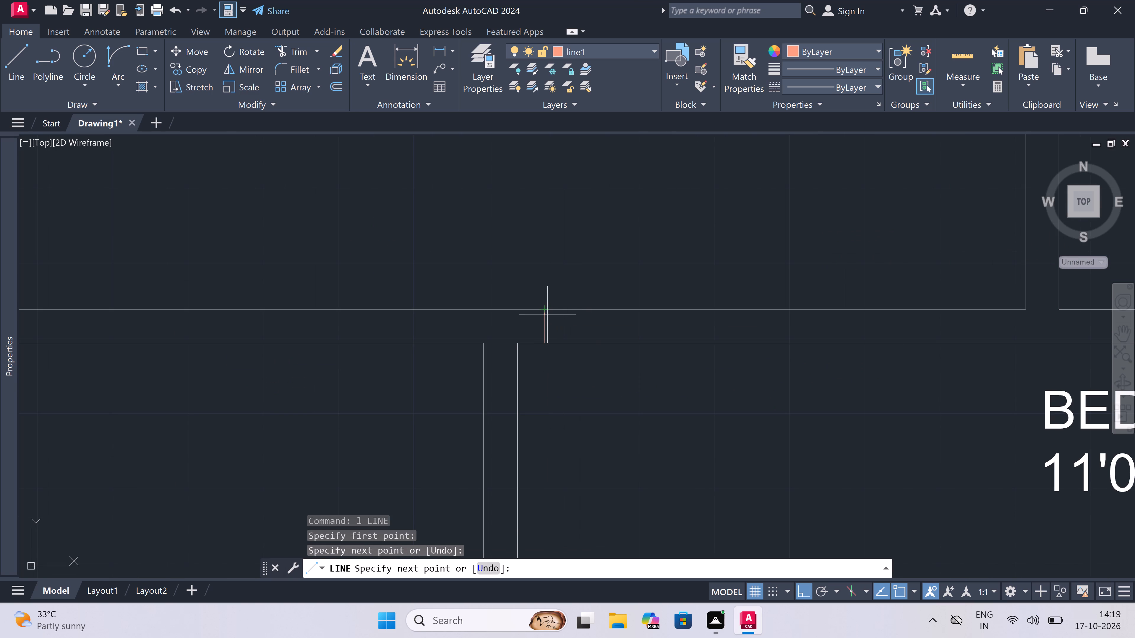
click(543, 328)
drag(549, 330, 554, 331)
key(2)
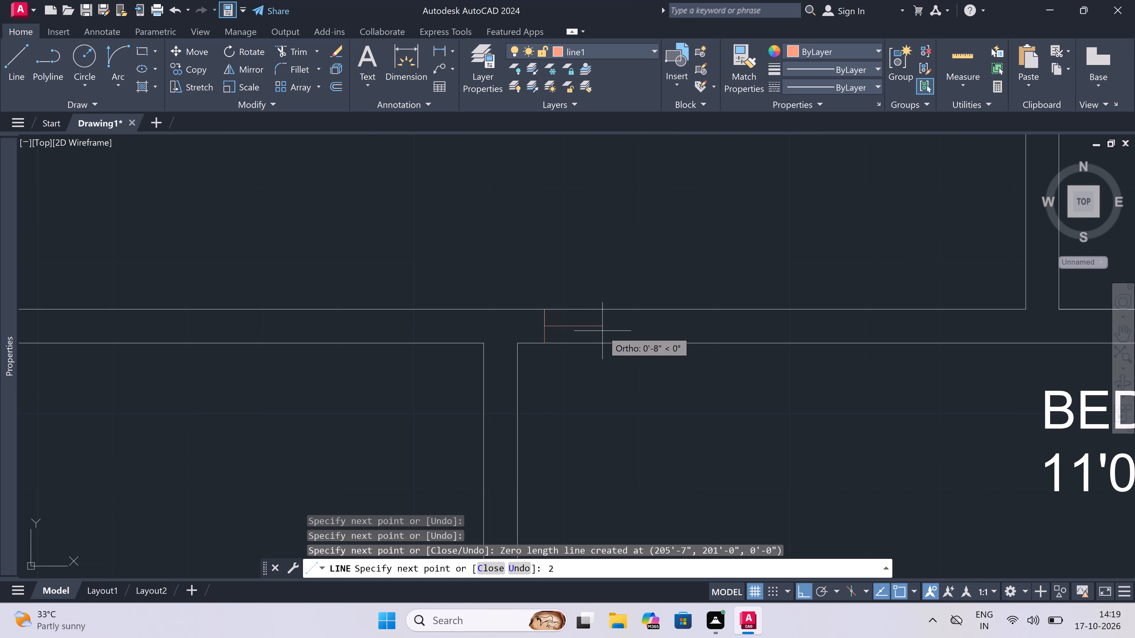
key(shift+quotedbl)
key(space)
Continue from the stop's end with a 2' door leaf line downward into the 11'0"x12'0" bedroom.
scroll(600, 332, down, 3)
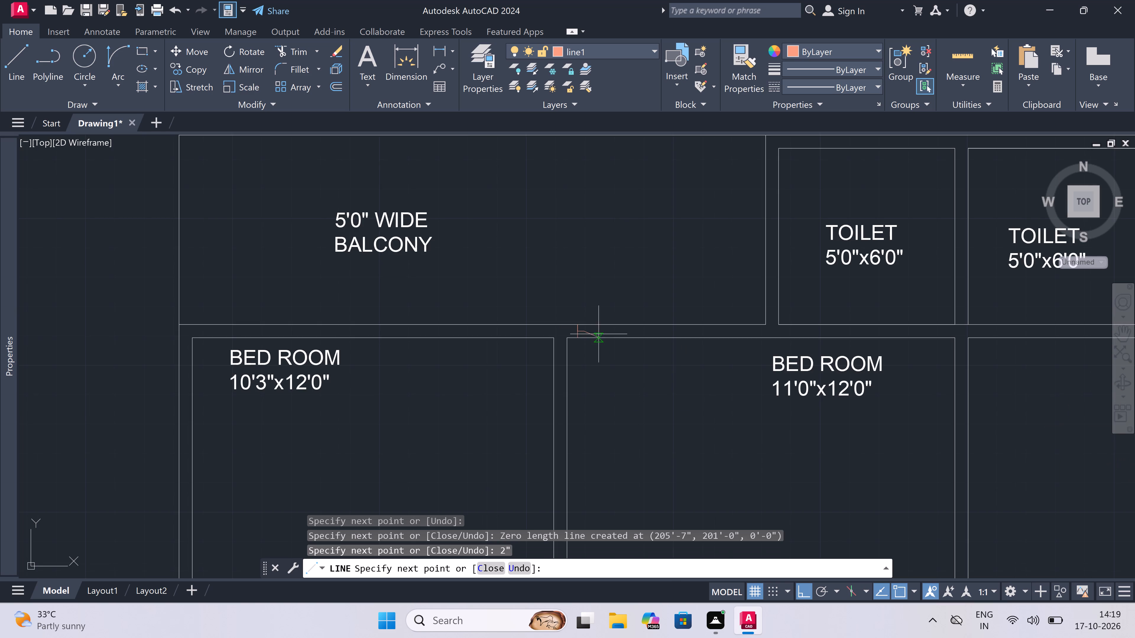
scroll(588, 355, up, 3)
scroll(588, 355, down, 3)
scroll(588, 354, up, 1)
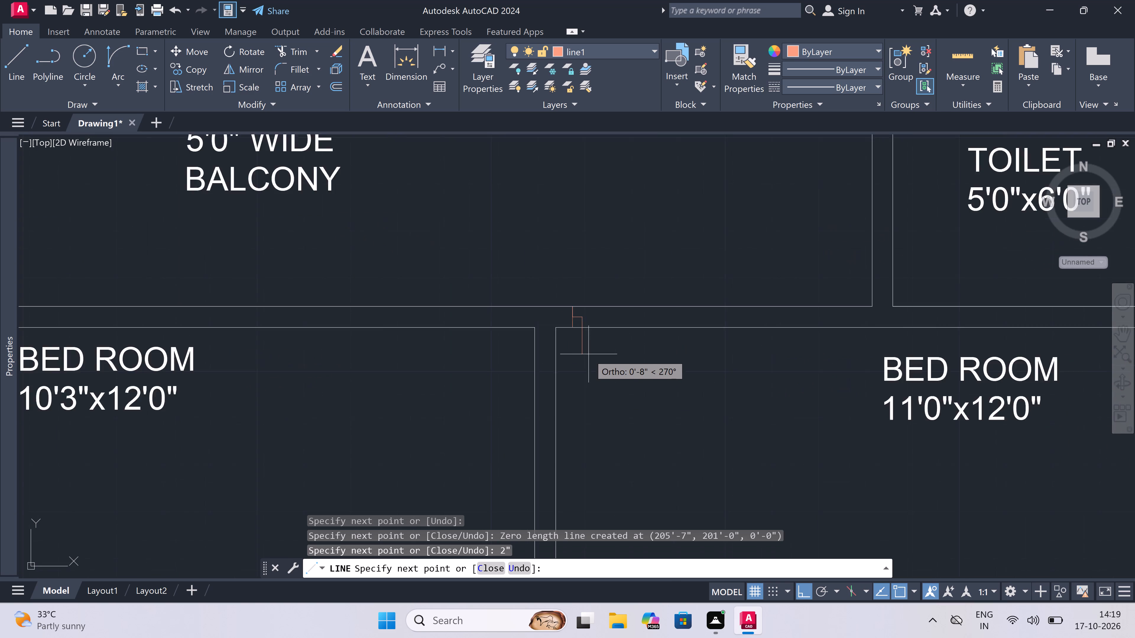
scroll(588, 354, up, 1)
text(2')
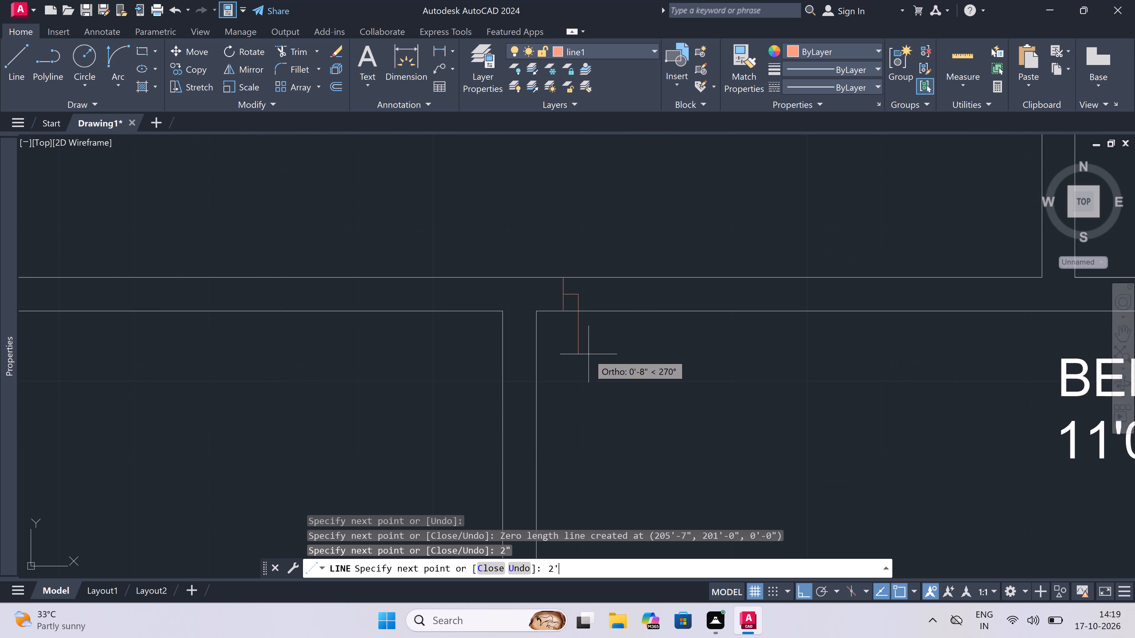
key(space)
key(Escape)
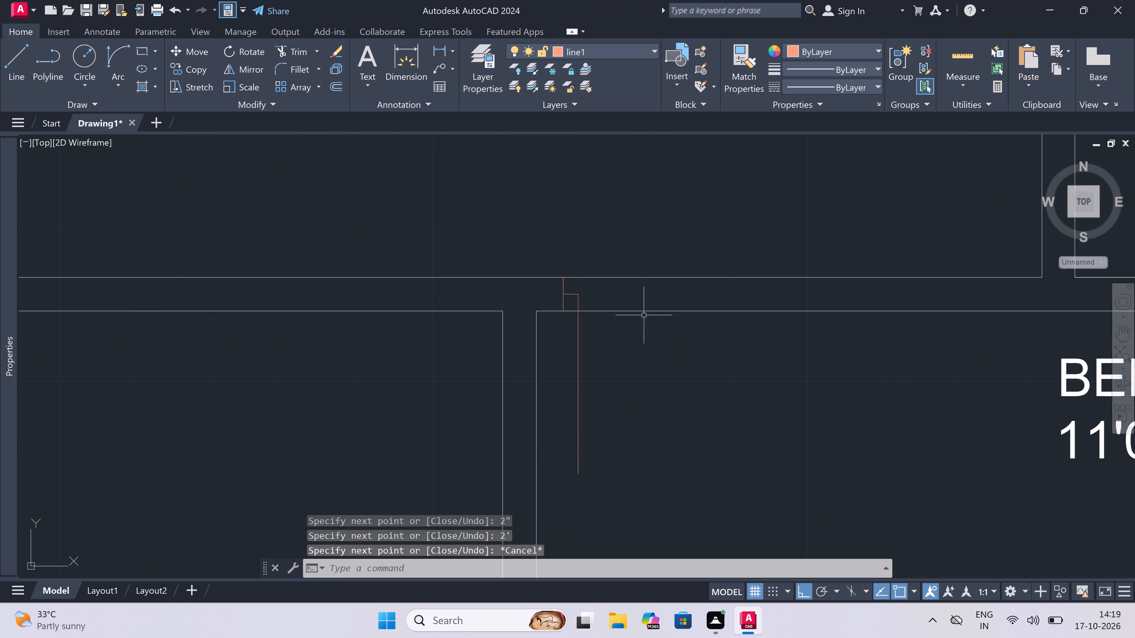
Draw the opposite jamb line across the same wall, with a 2" stop from its midpoint back toward the leaf.
key(space)
click(736, 283)
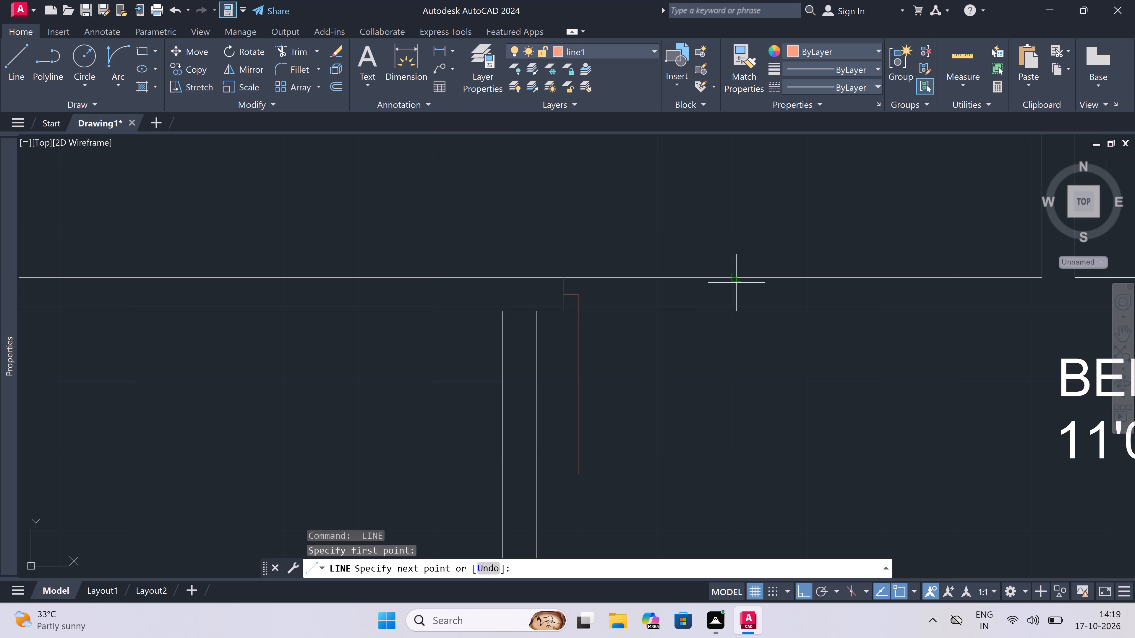
click(736, 308)
click(735, 291)
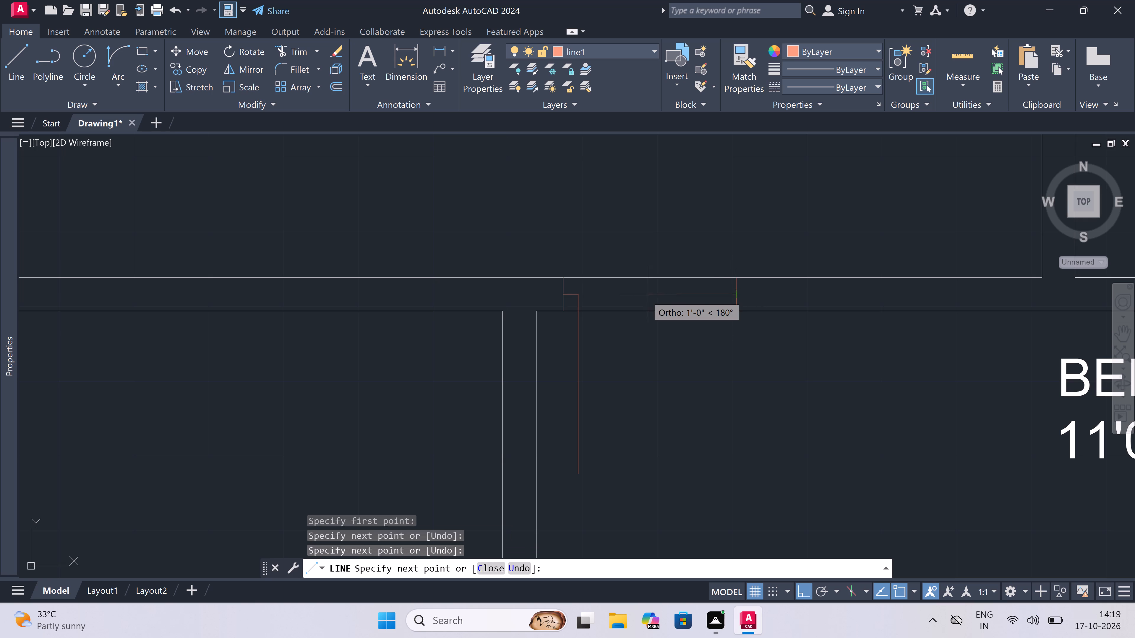
key(2)
key(shift+quotedbl)
key(space)
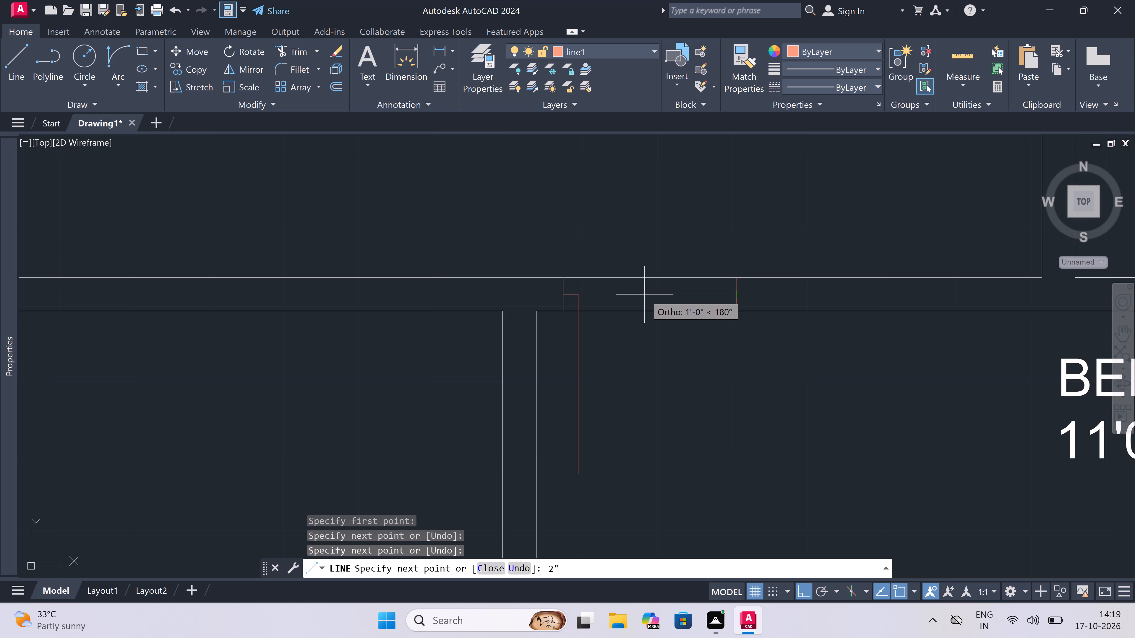
key(Escape)
Draw the 10'3"x12'0" bedroom's balcony door jamb near the partition, with a 2" stop leftward and a 2' leaf downward.
key(space)
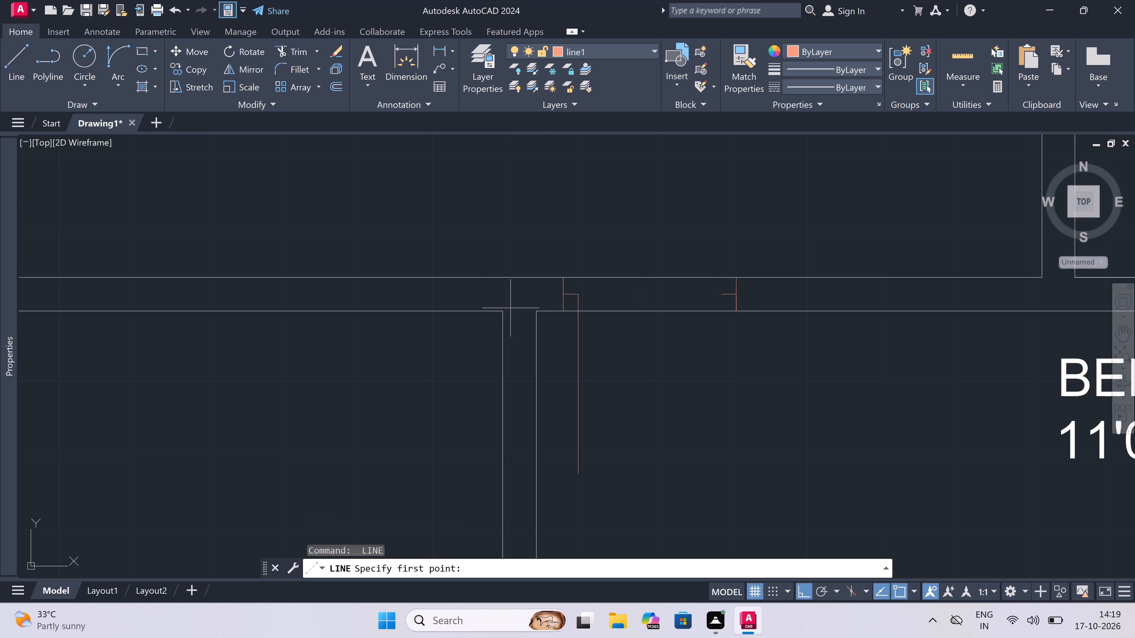
drag(469, 310, 470, 313)
click(470, 312)
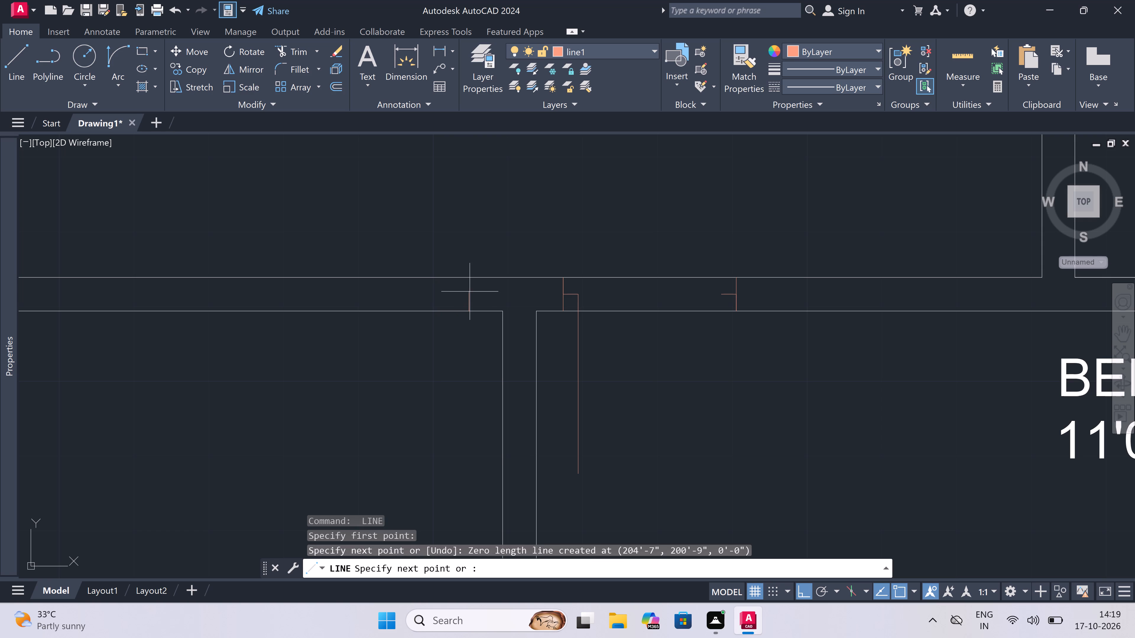
click(473, 281)
click(472, 284)
click(470, 297)
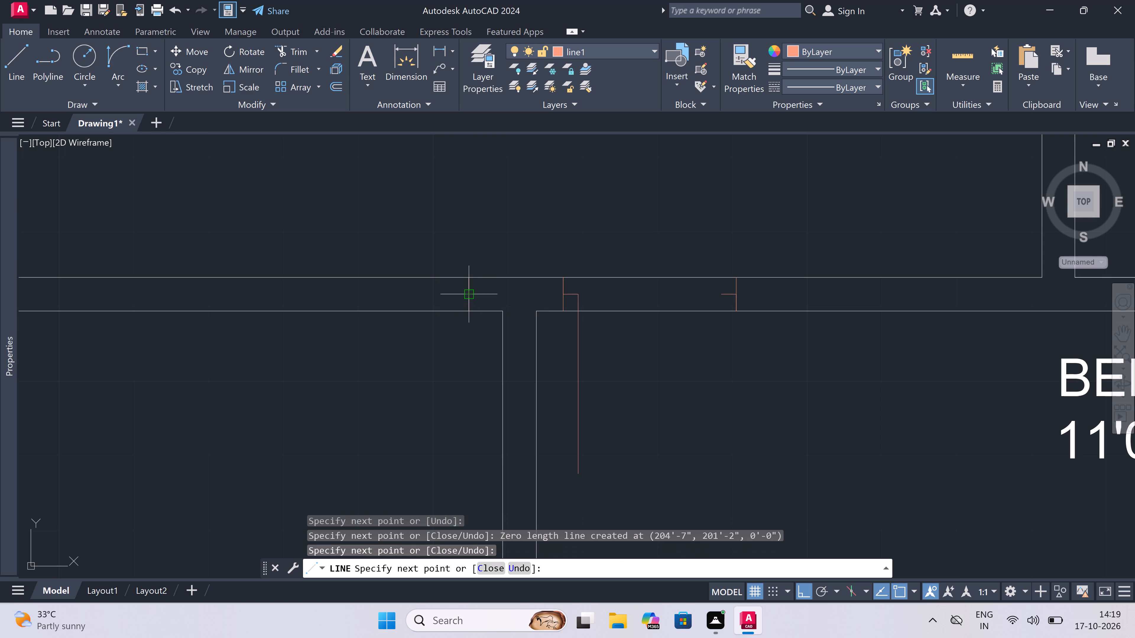
key(2)
key(shift+quotedbl)
key(space)
key(2)
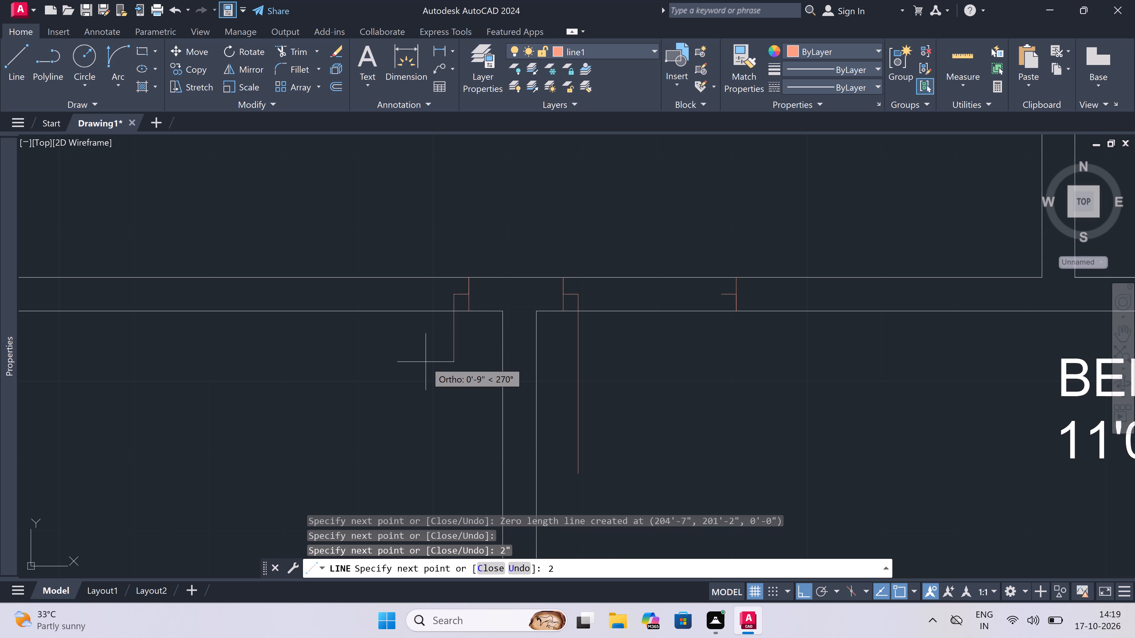
key(apostrophe)
key(space)
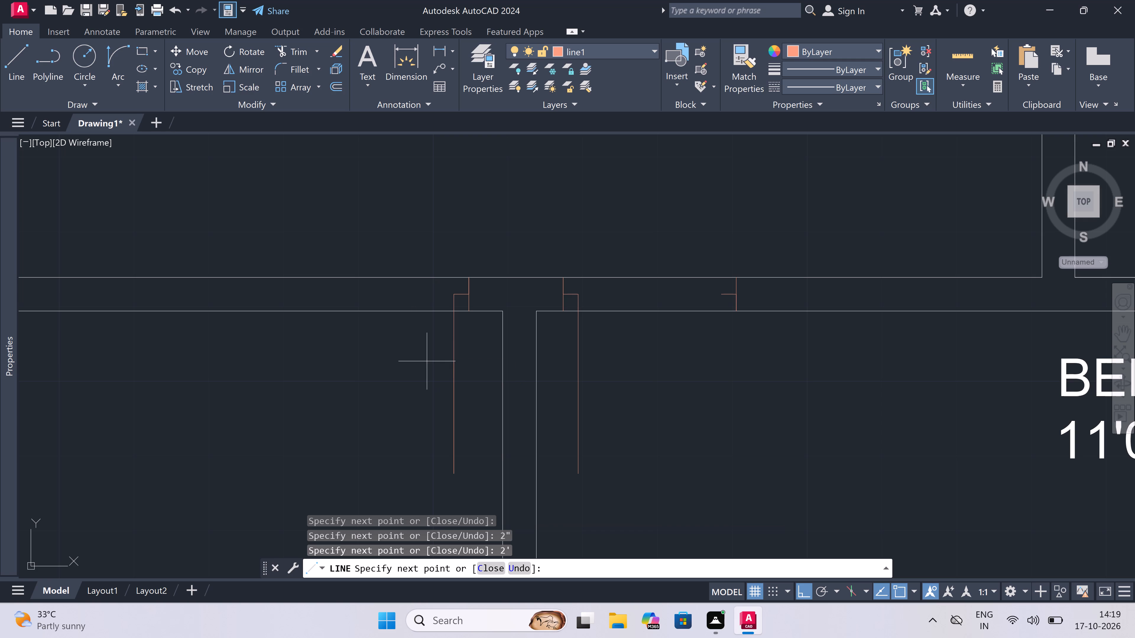
key(Escape)
Draw this door's opposite jamb line across the balcony wall, with a 2" stop rightward from its midpoint.
key(space)
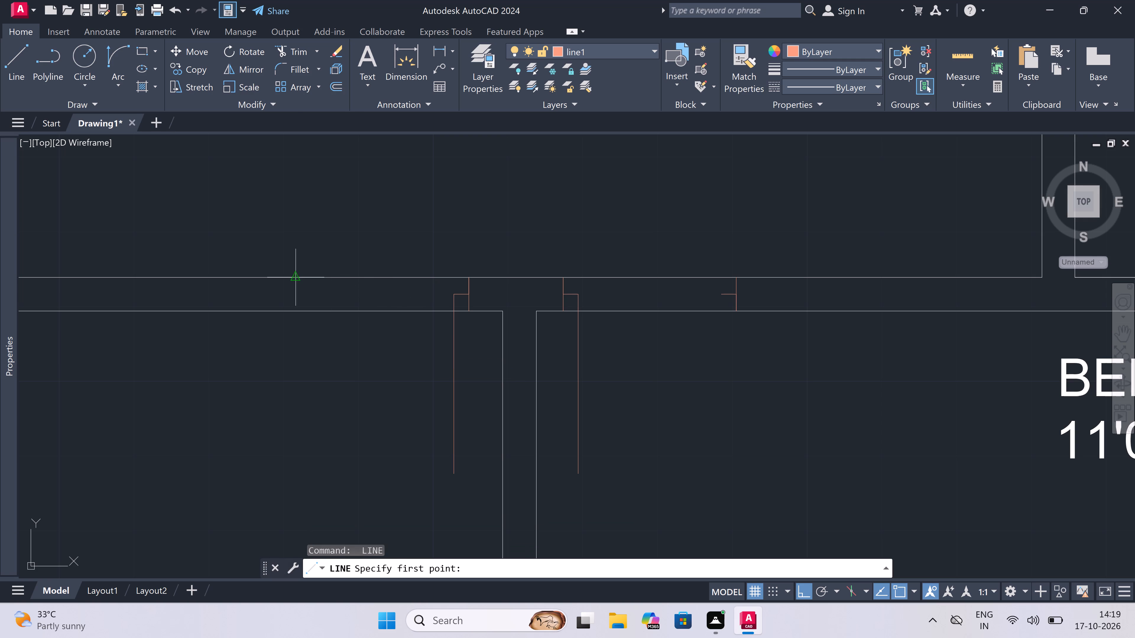
click(293, 278)
click(296, 308)
click(297, 296)
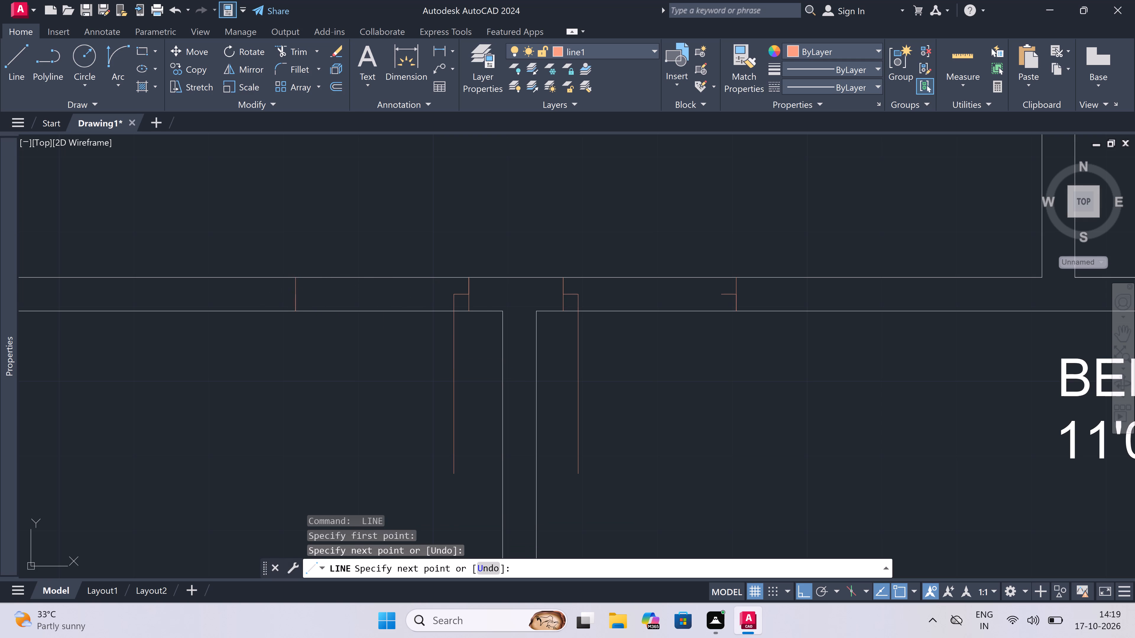
key(2)
key(shift+quotedbl)
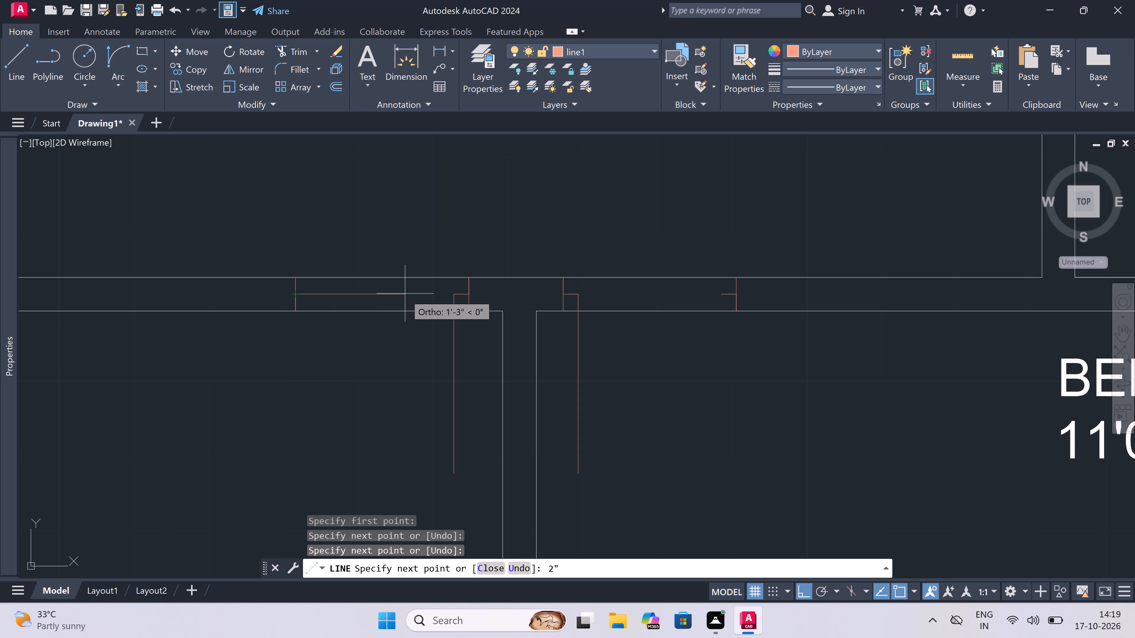
key(space)
key(Escape)
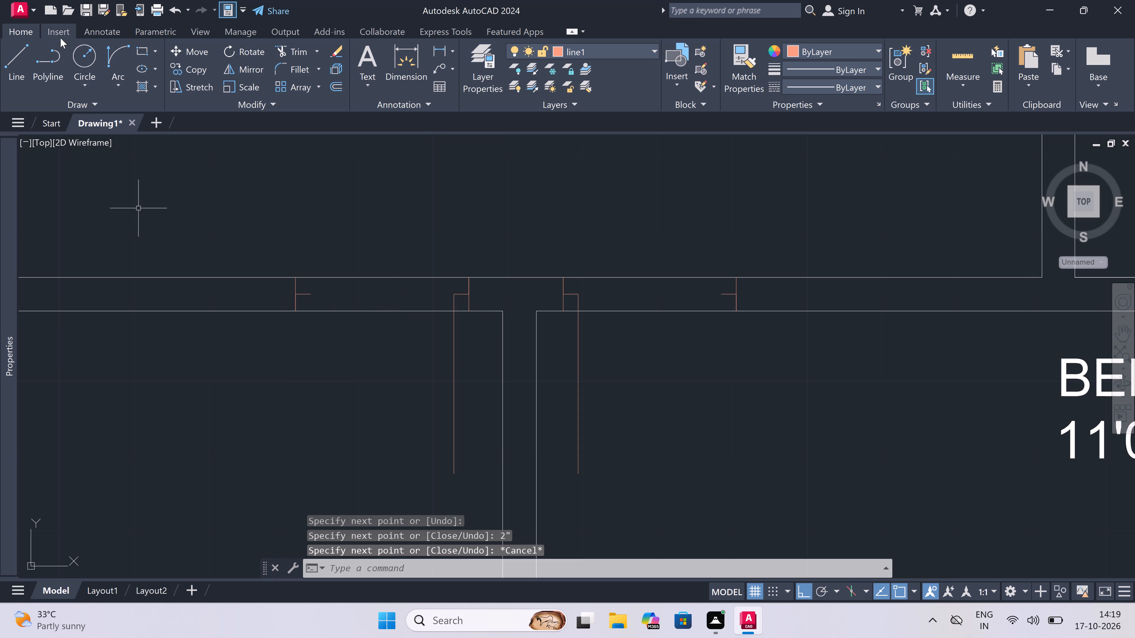
Draw the 10'3"x12'0" bedroom door's swing arc from the leaf's free end to the opposite stop's end, with a leftward start tangent.
click(123, 51)
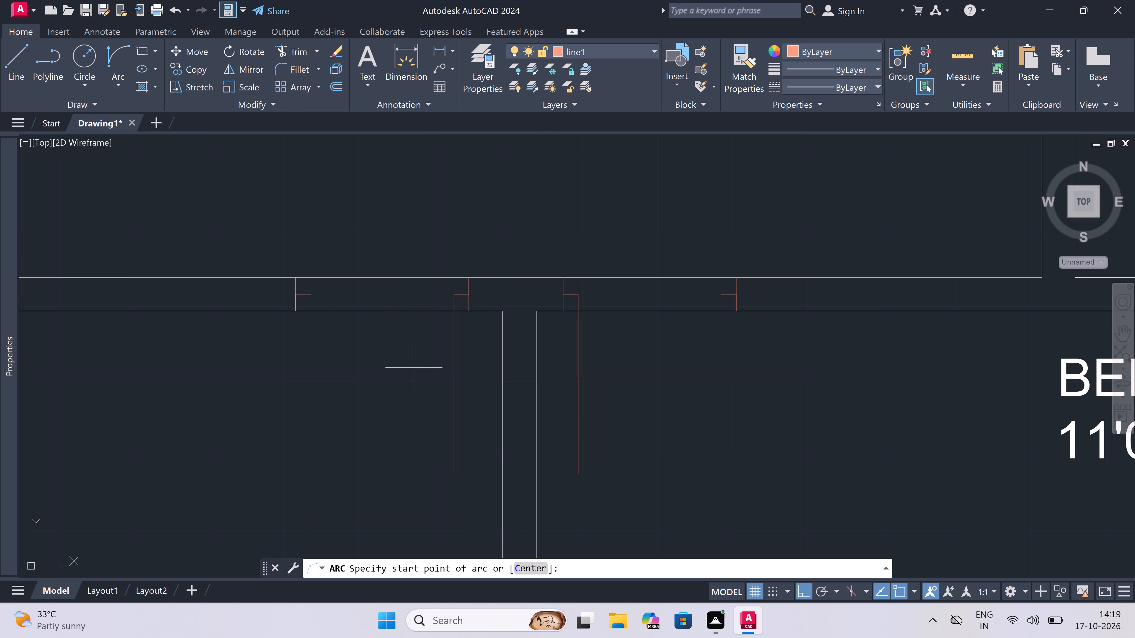
double_click(453, 475)
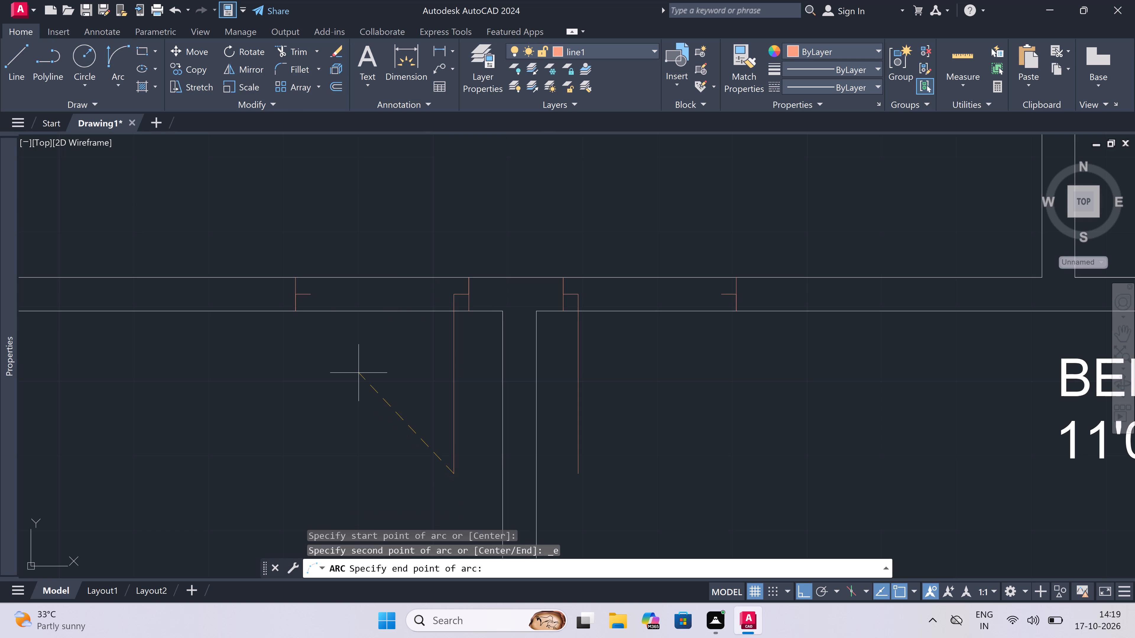
double_click(309, 293)
triple_click(244, 338)
key(space)
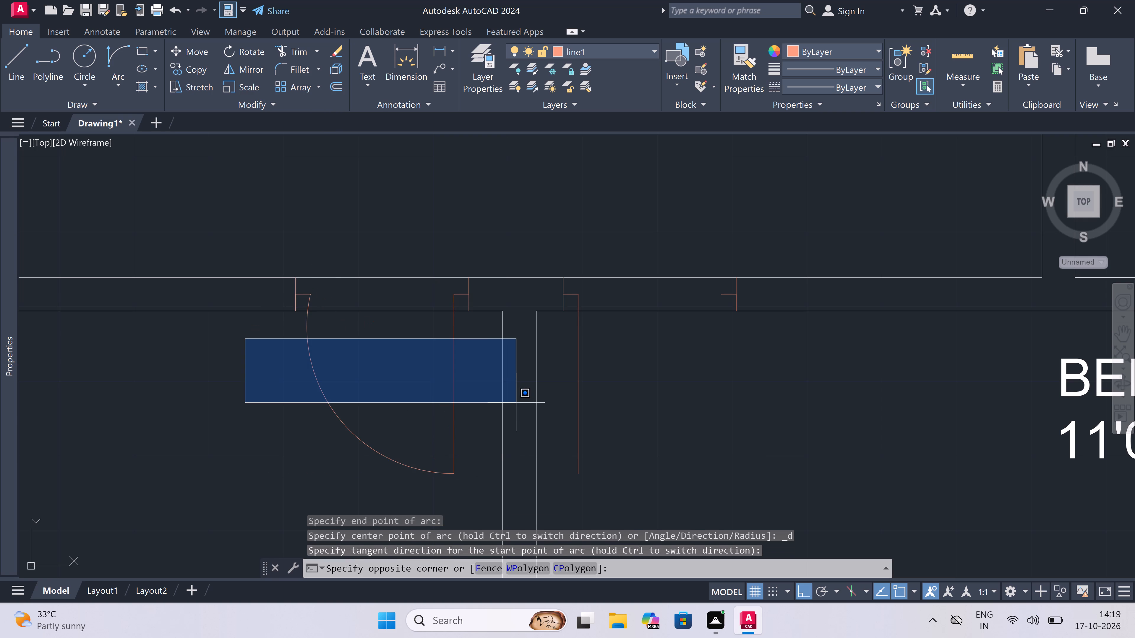
key(Escape)
Try a three-point swing arc from the 11'0"x12'0" bedroom leaf's free end through the opposite stop's end, finishing above the balcony wall.
key(space)
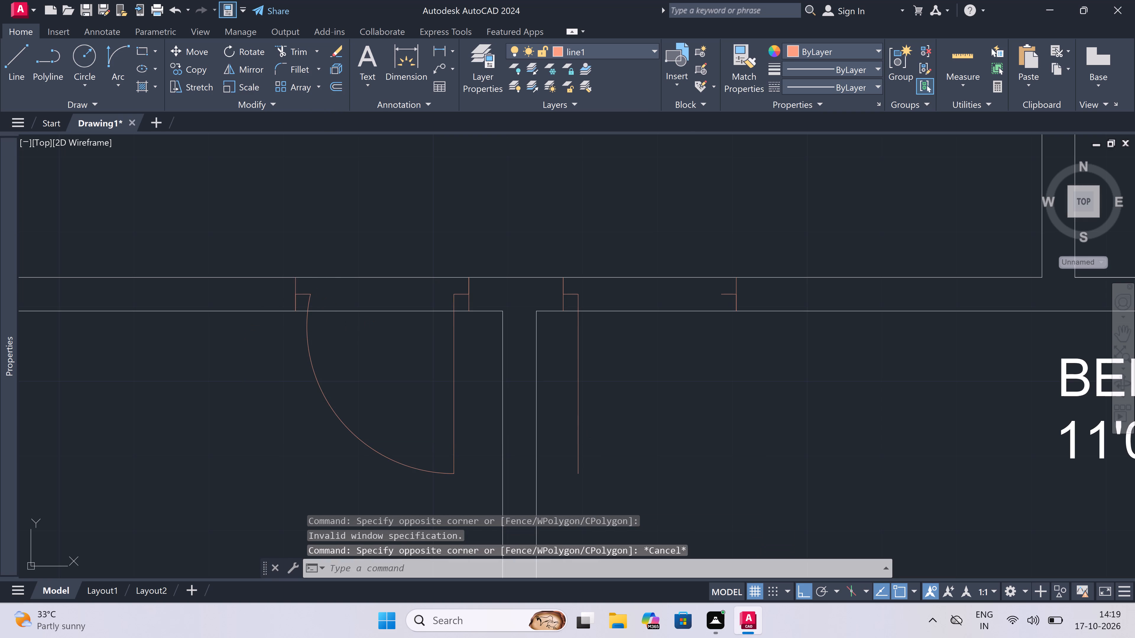
click(583, 477)
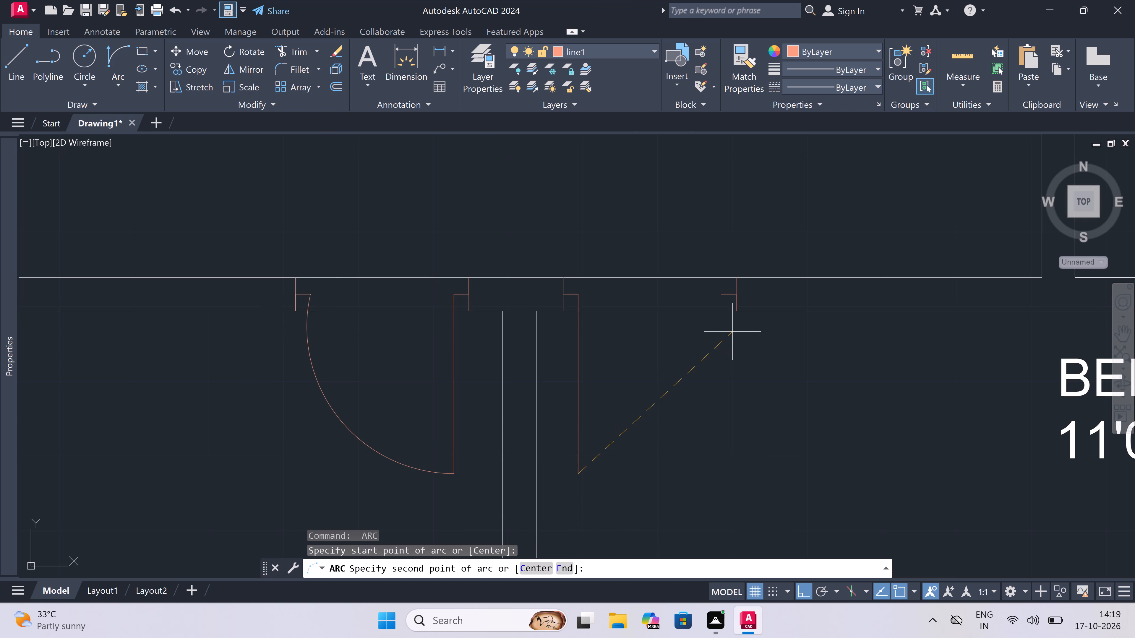
click(721, 291)
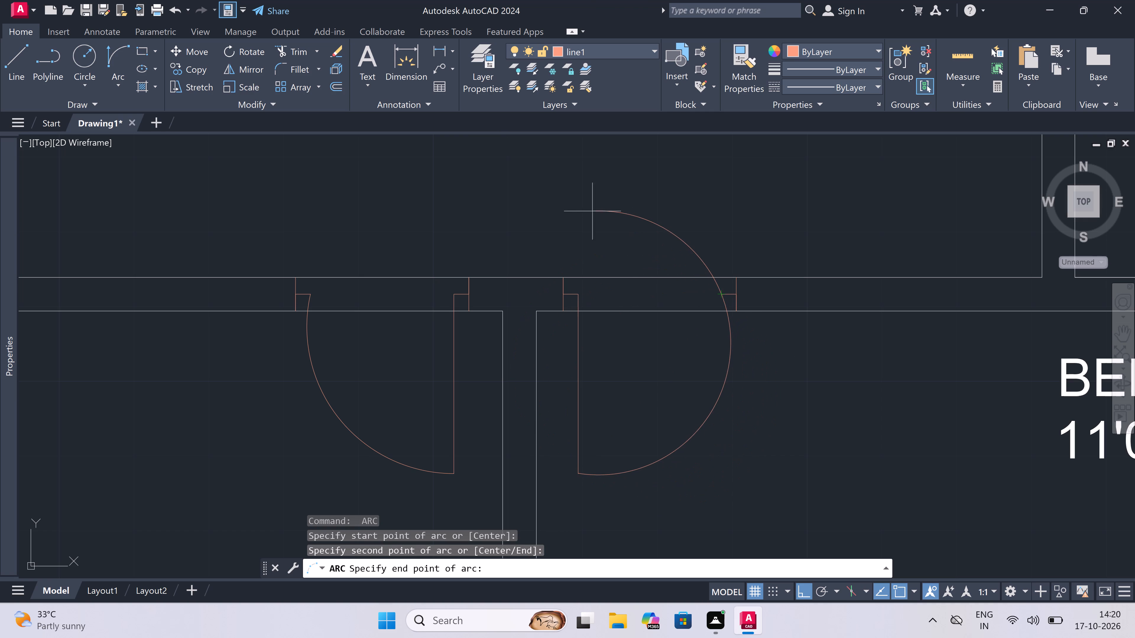
click(605, 188)
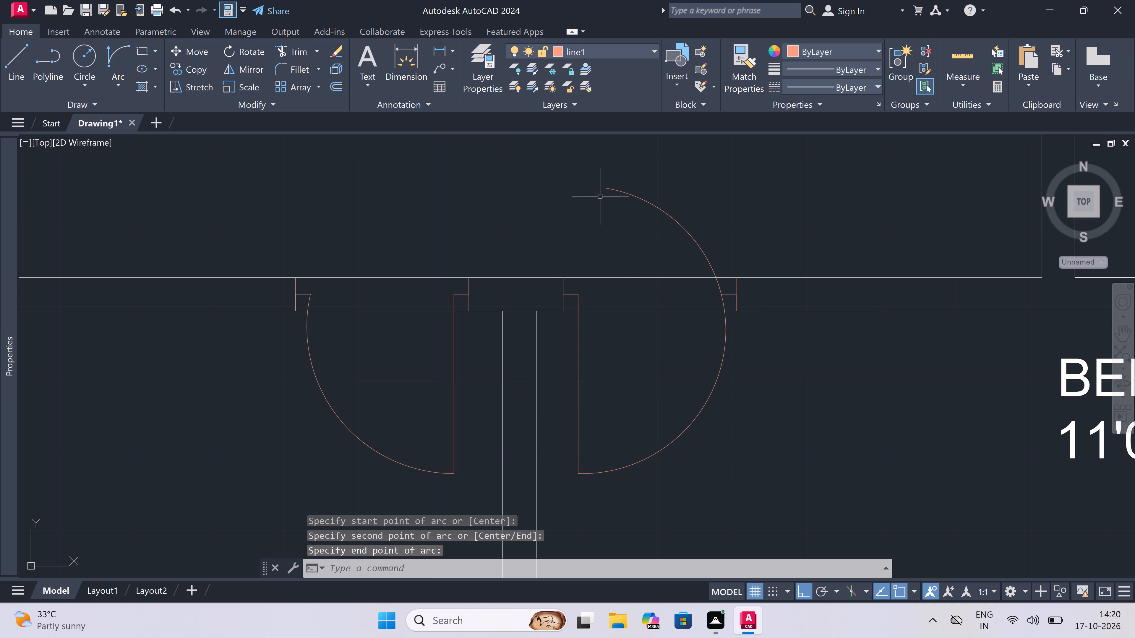
Trim the balcony wall lines between the 11'0"x12'0" bedroom door's jambs and the swing arc's excess beyond its opposite stop.
key(t)
key(r)
key(space)
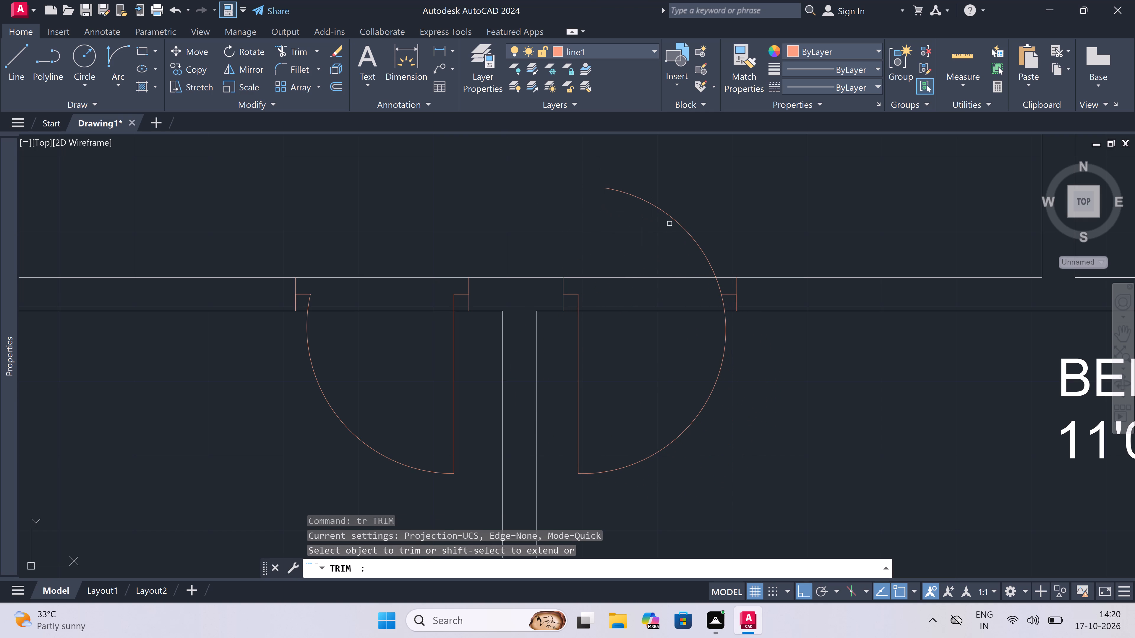
click(682, 211)
click(655, 328)
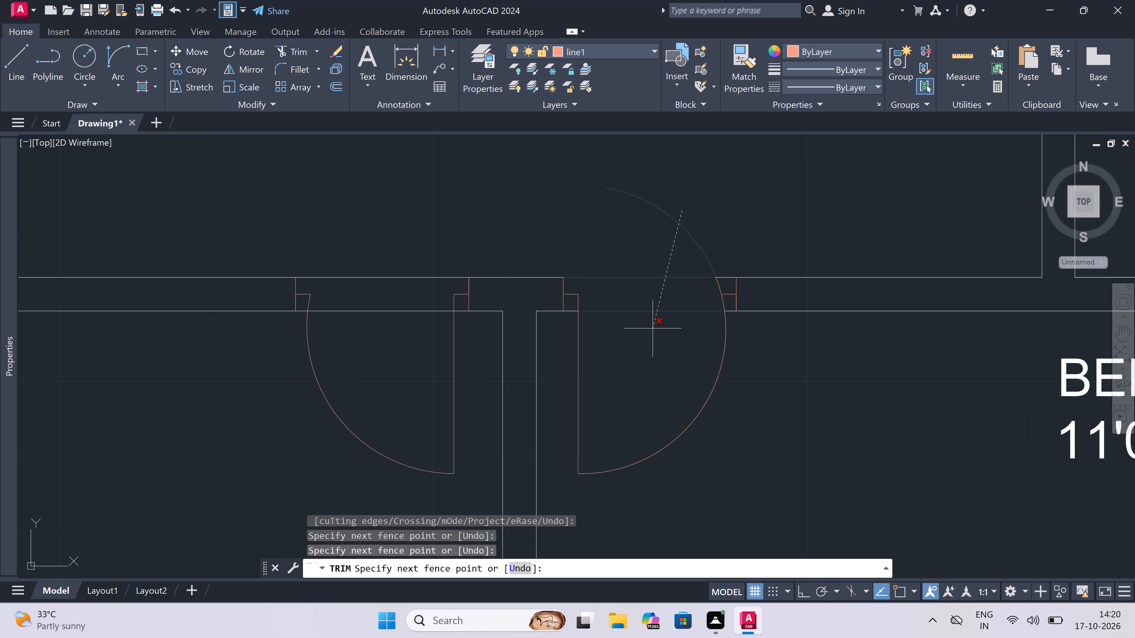
click(717, 286)
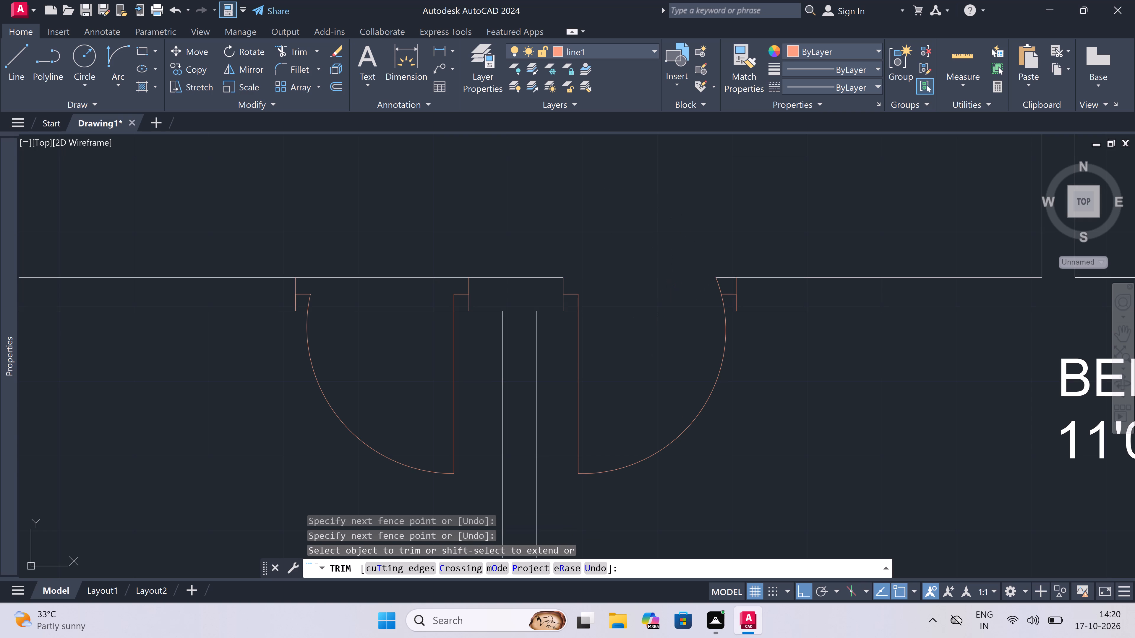
click(728, 275)
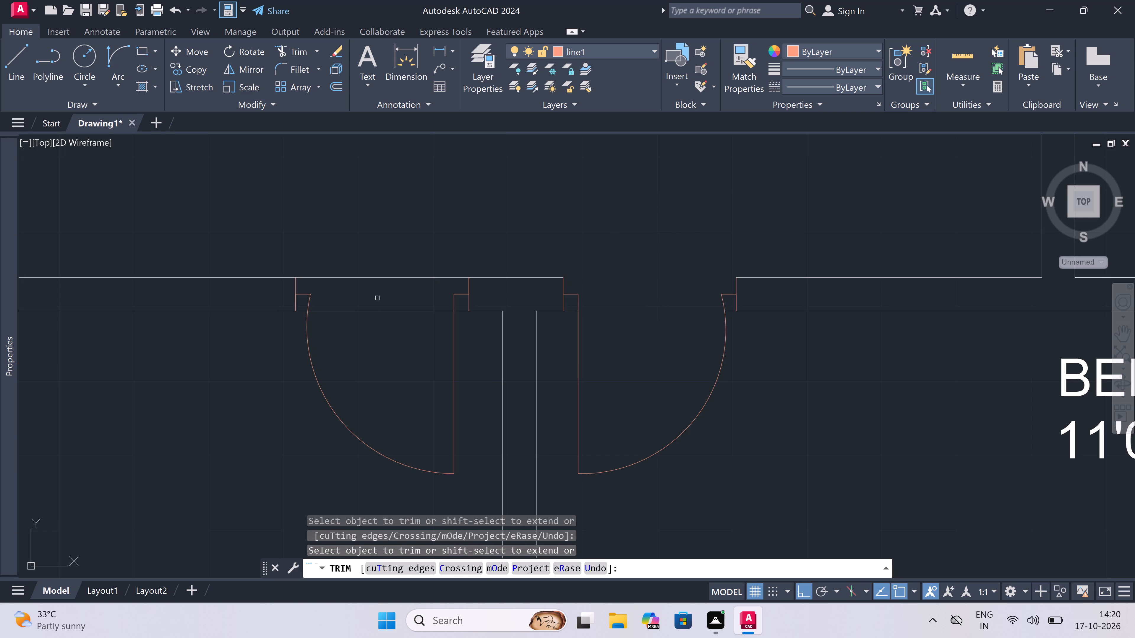
Trim both balcony wall lines across the opening of the adjacent 10'3"x12'0" bedroom door.
click(380, 336)
click(376, 266)
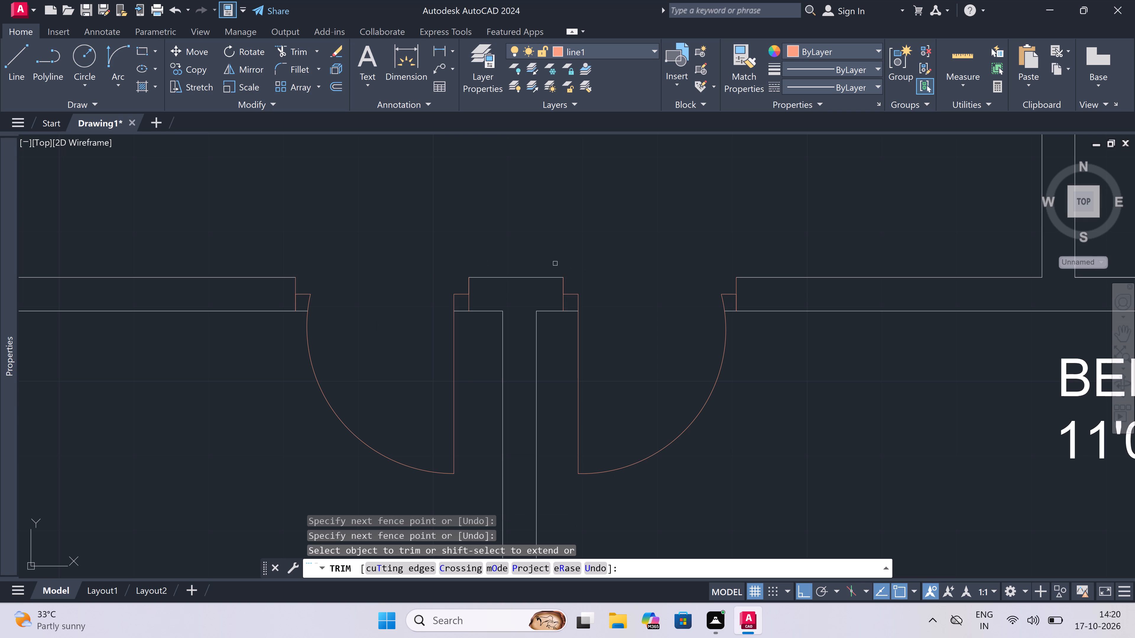
key(Escape)
Move the 11'0"x12'0" bedroom label near the other balcony to that room's upper-left corner, with ortho off.
scroll(545, 285, down, 6)
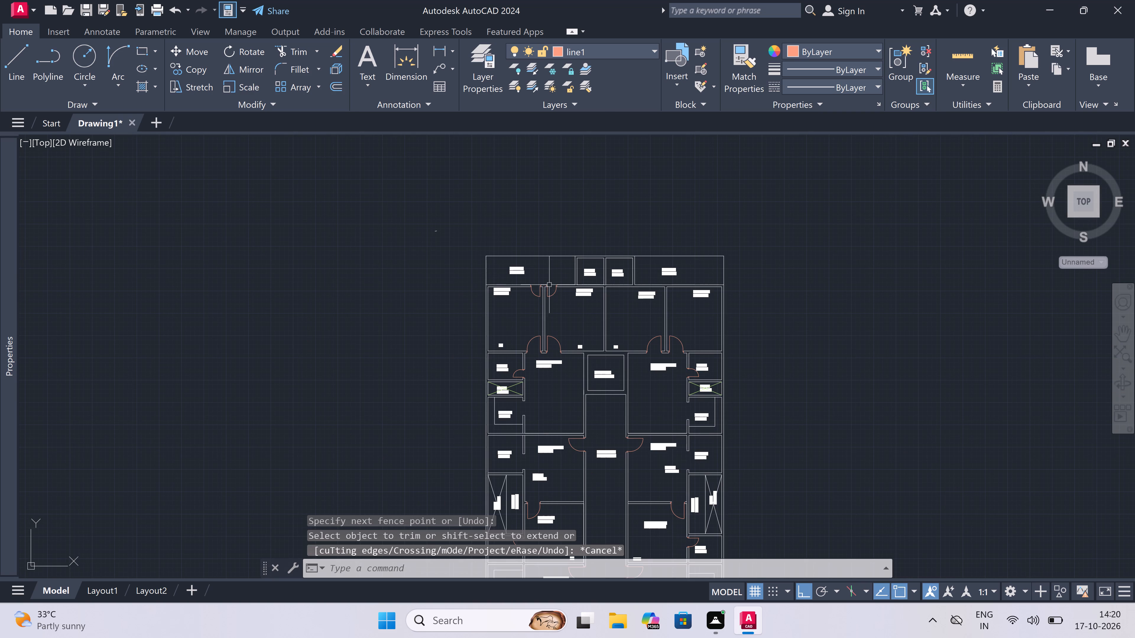
scroll(668, 284, up, 5)
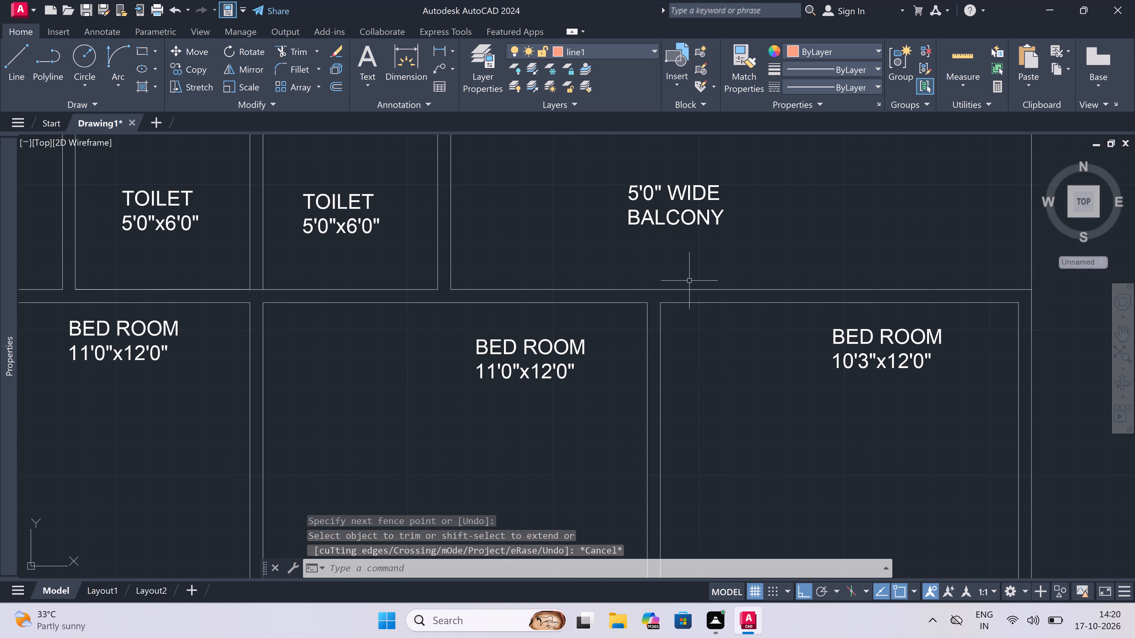
click(482, 382)
click(355, 383)
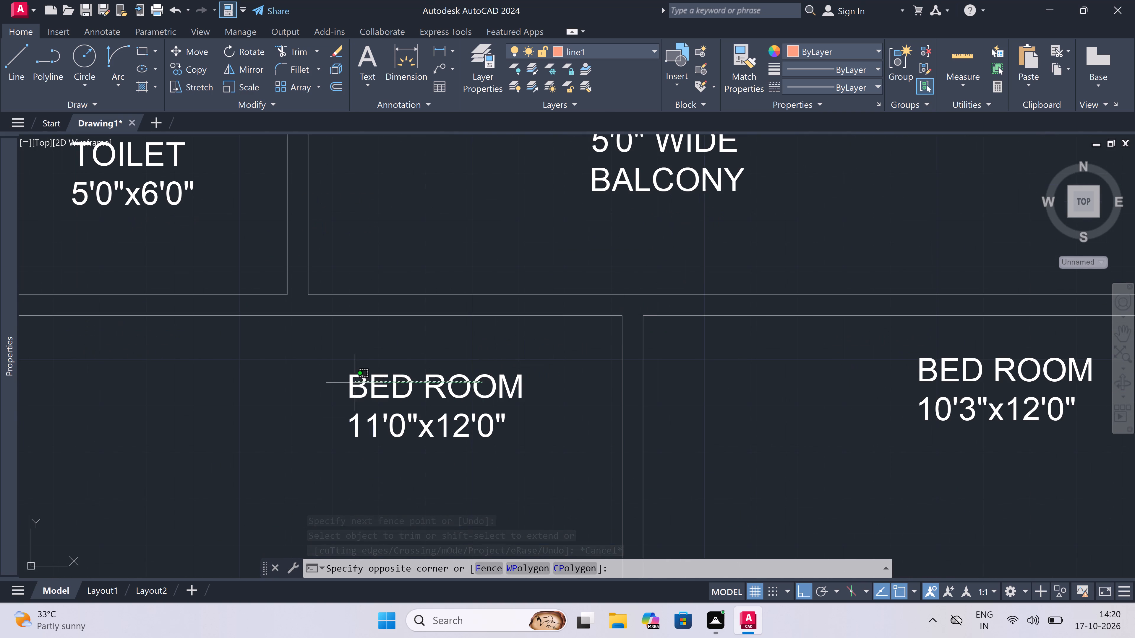
click(348, 373)
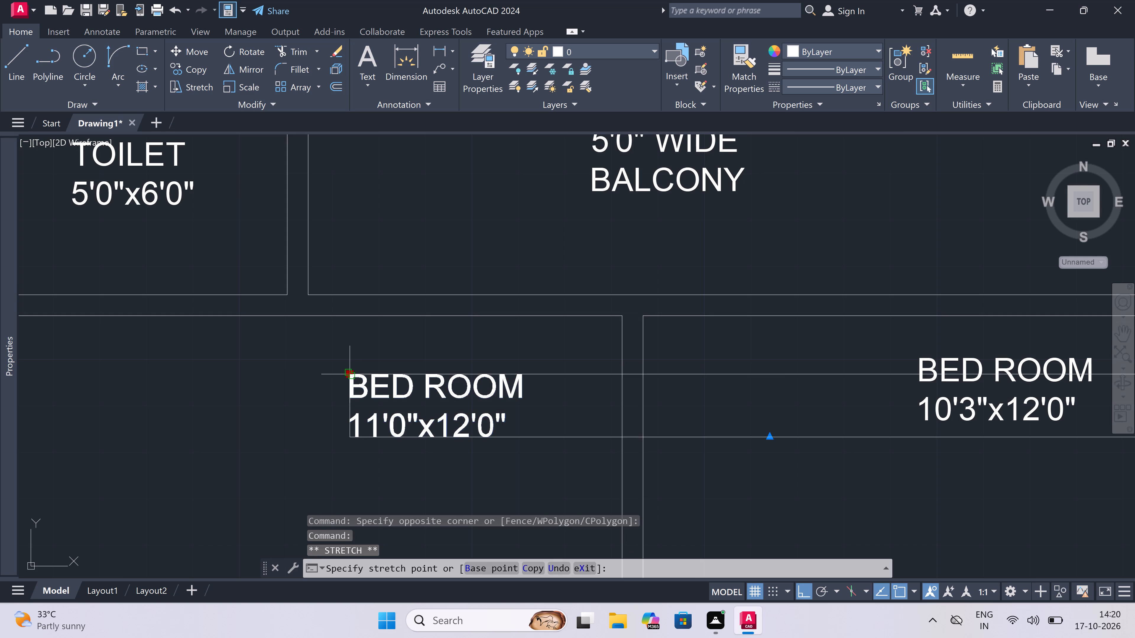
scroll(347, 373, down, 3)
scroll(277, 365, up, 1)
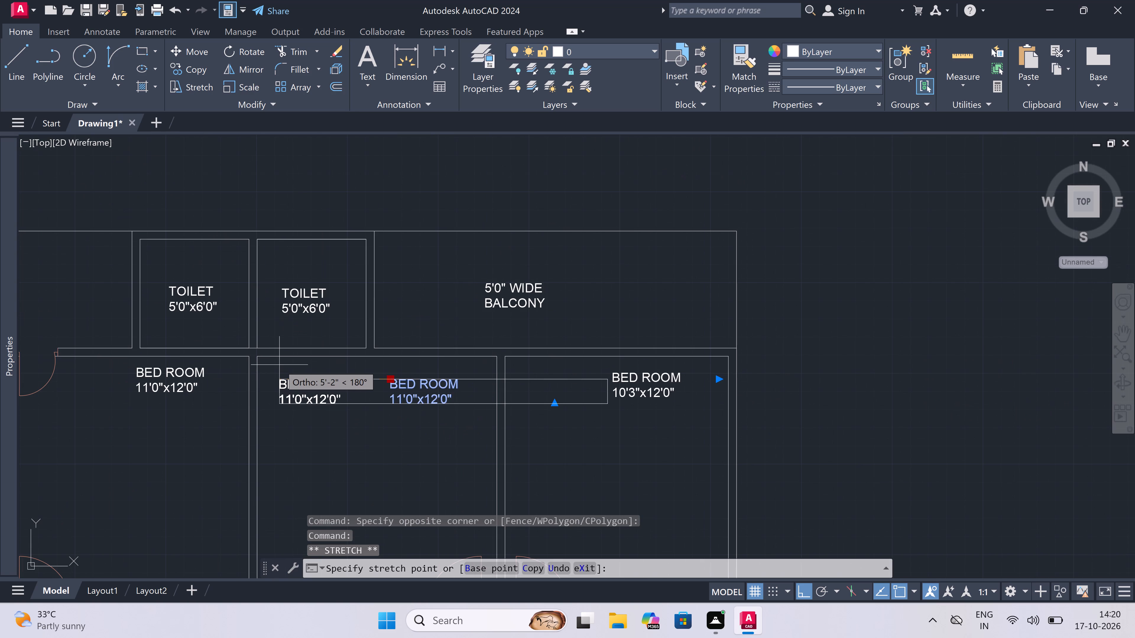
key(F8)
click(284, 367)
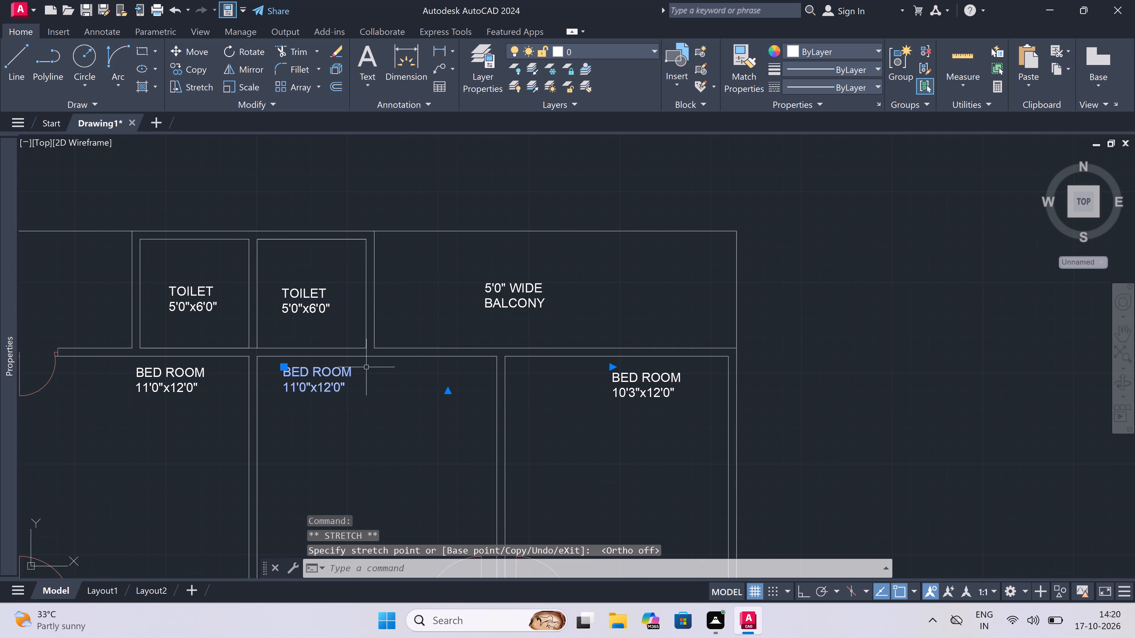
key(Escape)
Draw a door jamb line across the balcony wall in the east-side 10'3"x12'0" bedroom near the partition, continuing to its midpoint.
scroll(500, 367, up, 2)
text(l)
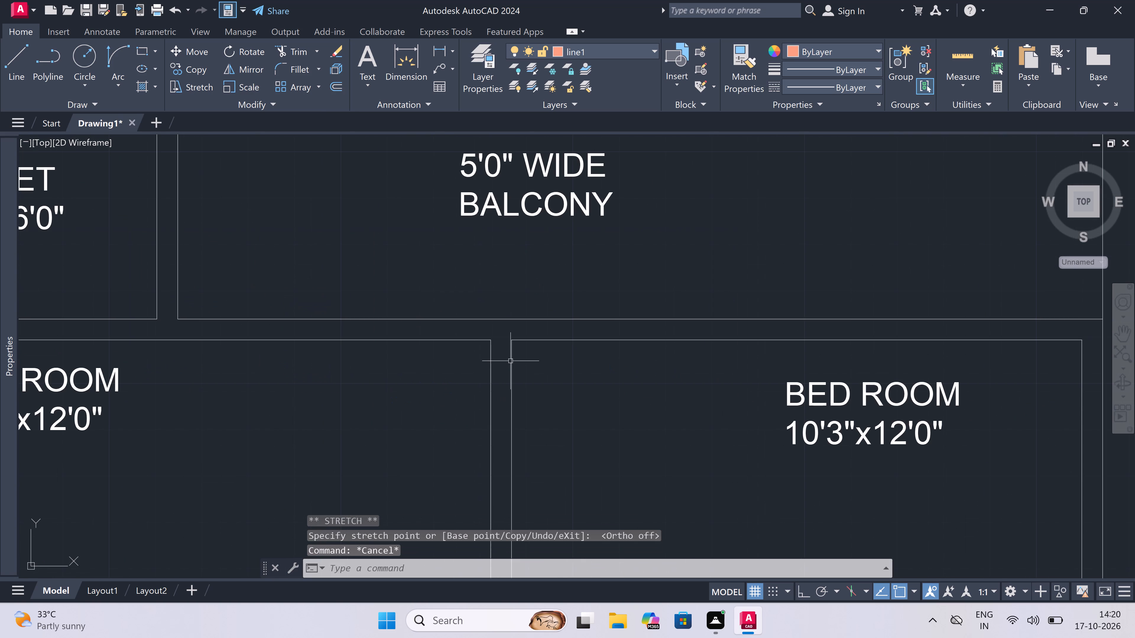
key(space)
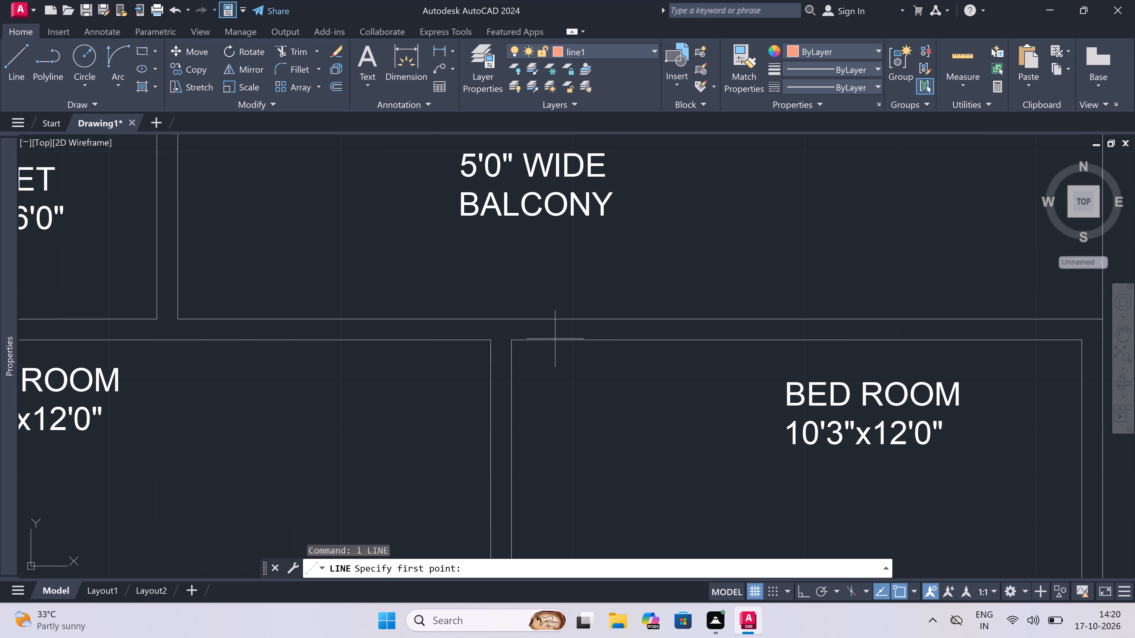
click(533, 341)
click(536, 322)
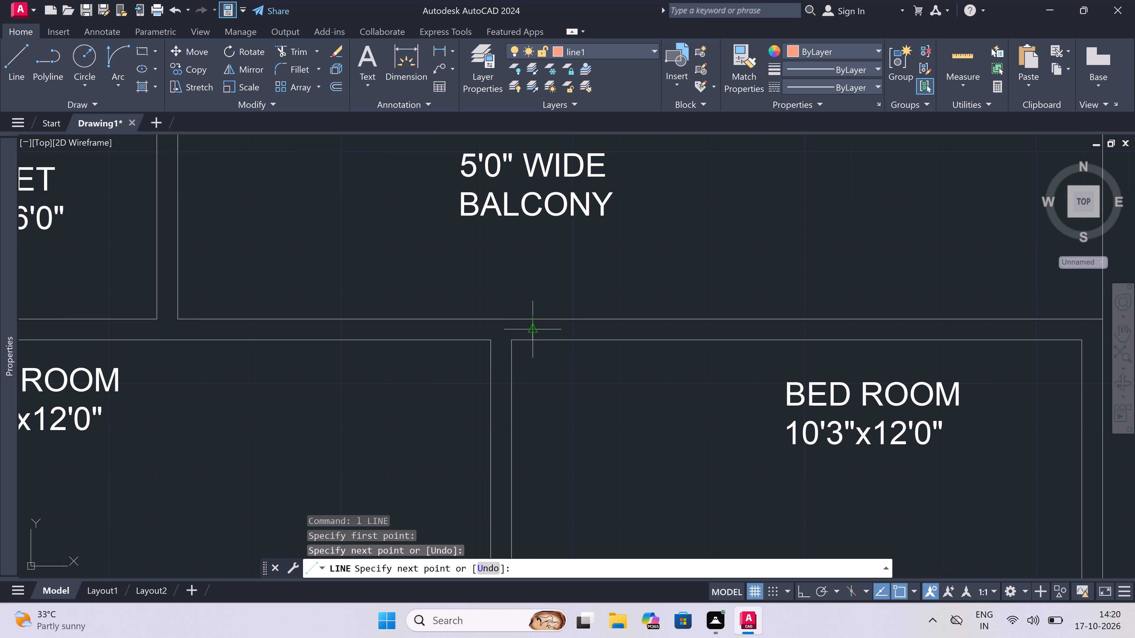
click(536, 332)
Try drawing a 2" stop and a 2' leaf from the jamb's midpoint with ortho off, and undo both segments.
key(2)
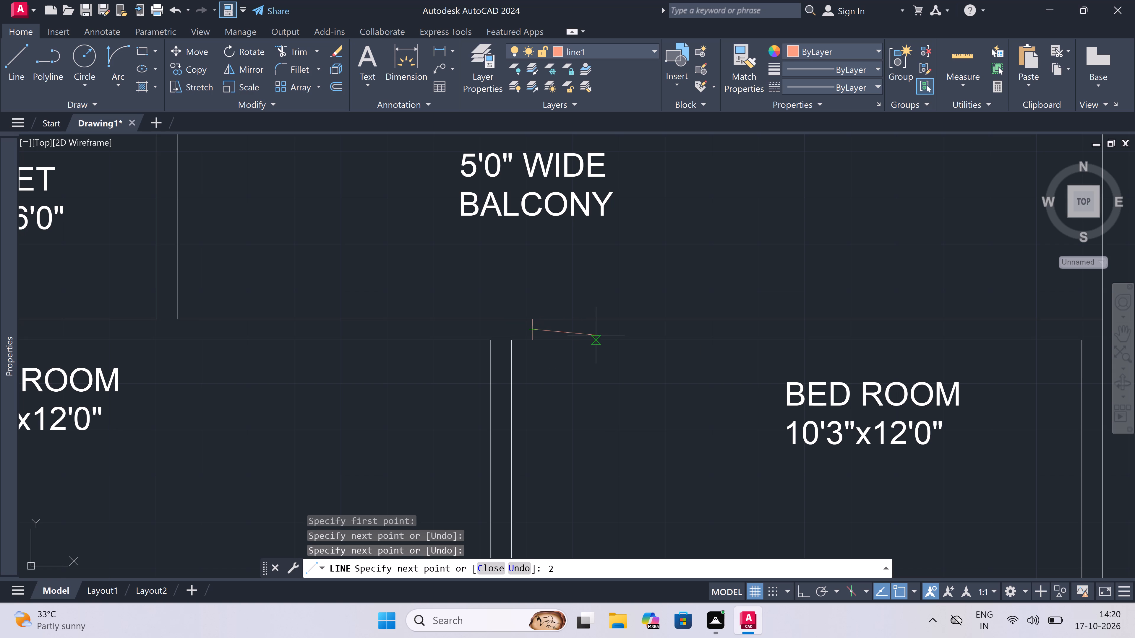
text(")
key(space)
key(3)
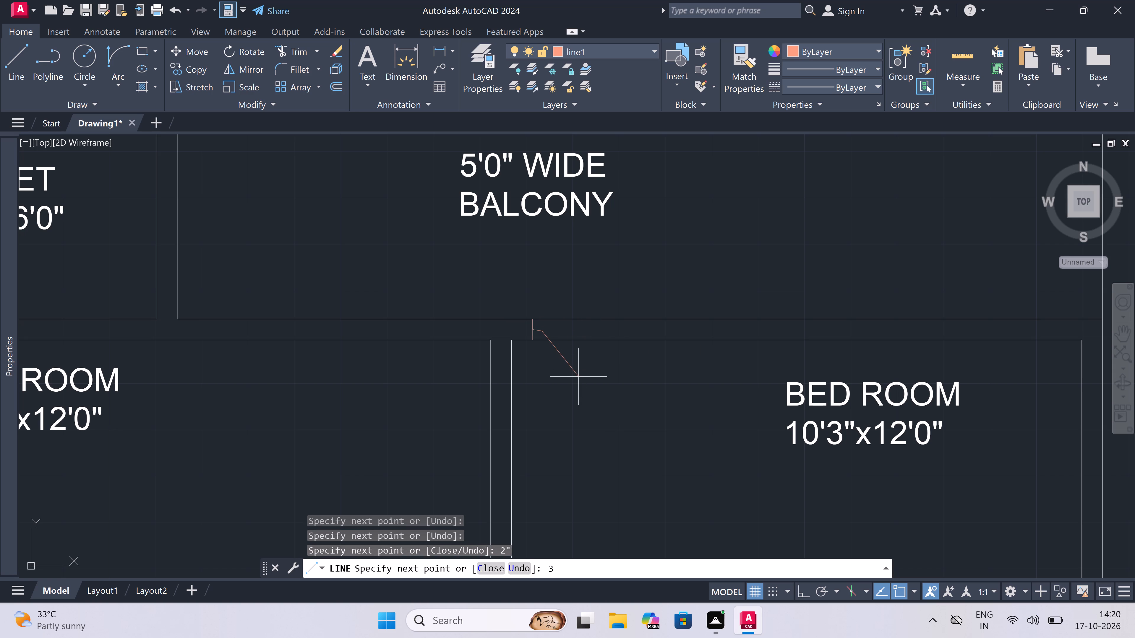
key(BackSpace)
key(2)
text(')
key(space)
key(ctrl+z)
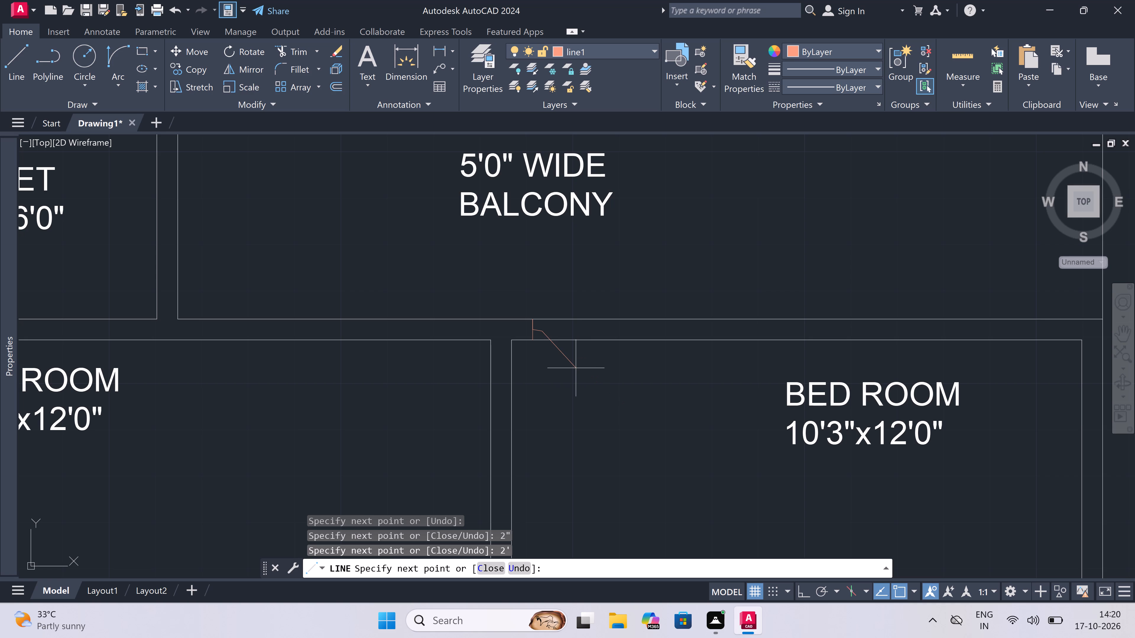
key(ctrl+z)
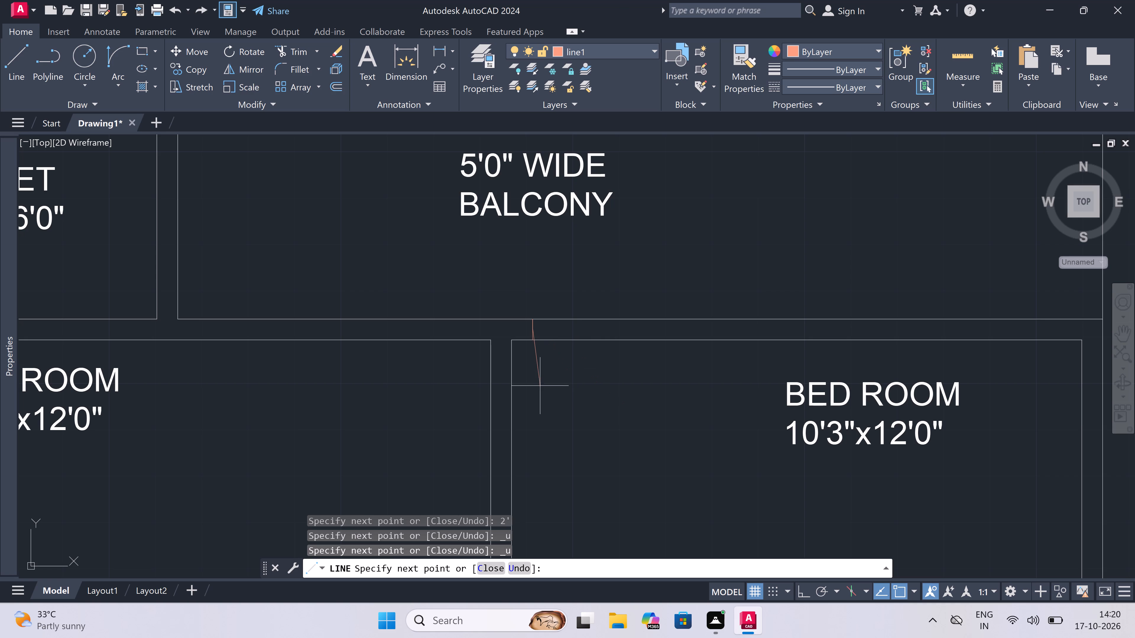
With ortho on, draw a 2" stop rightward from the jamb's midpoint and a 2' door leaf downward.
key(F8)
key(2)
text(")
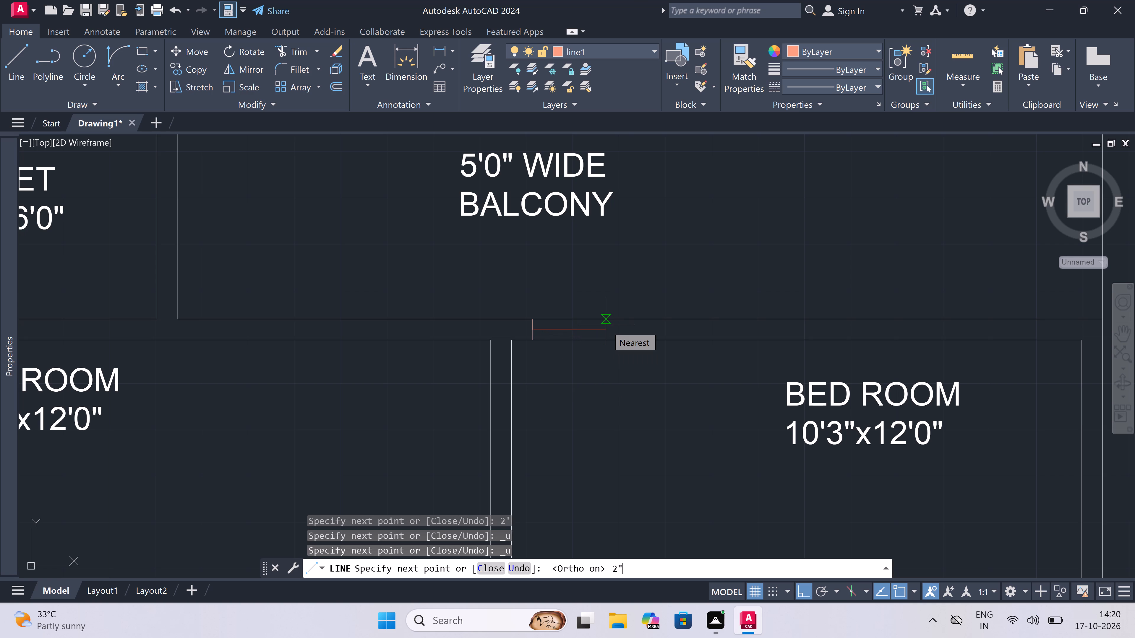
key(space)
key(2)
text(')
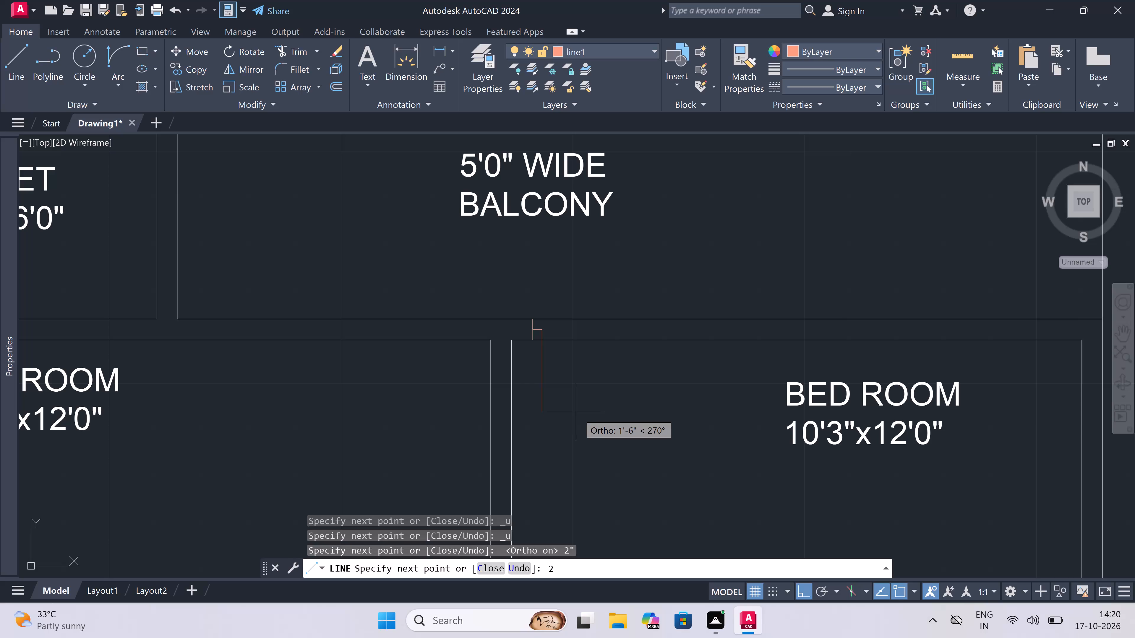
key(space)
key(Escape)
Draw this door's opposite jamb line across the balcony wall, with a 2" stop leftward from its midpoint.
key(space)
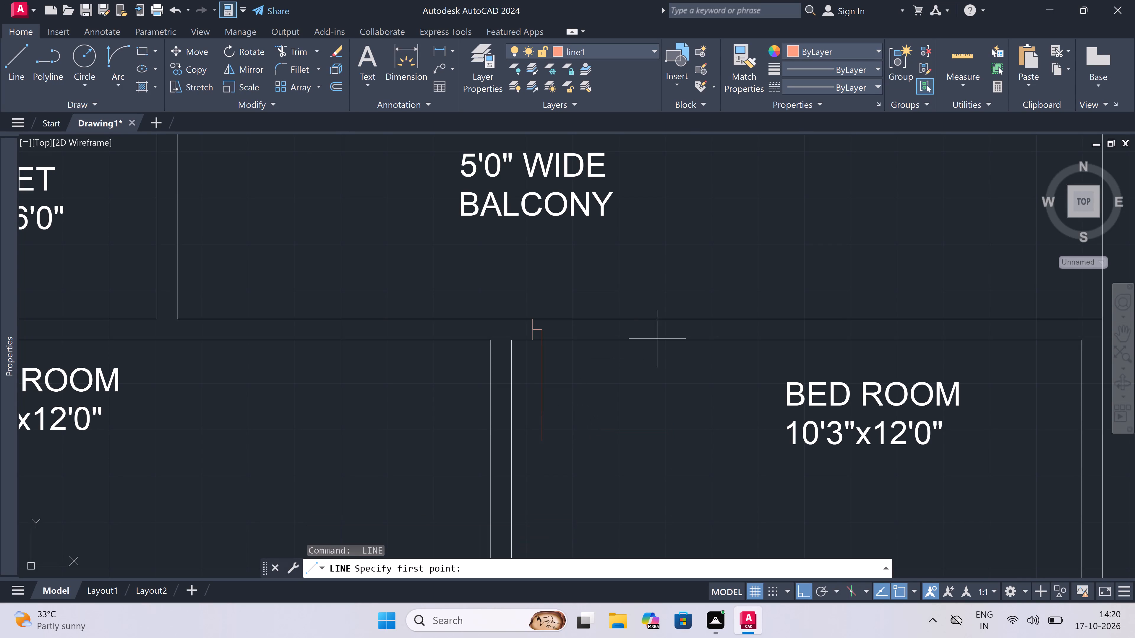
click(640, 339)
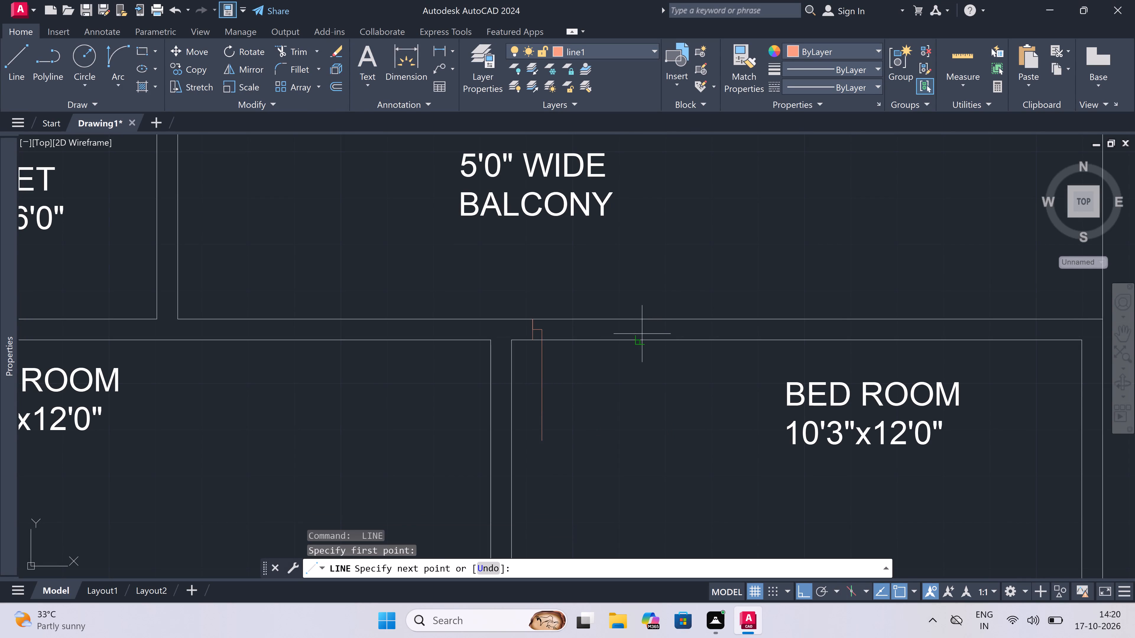
drag(642, 317, 642, 320)
click(645, 331)
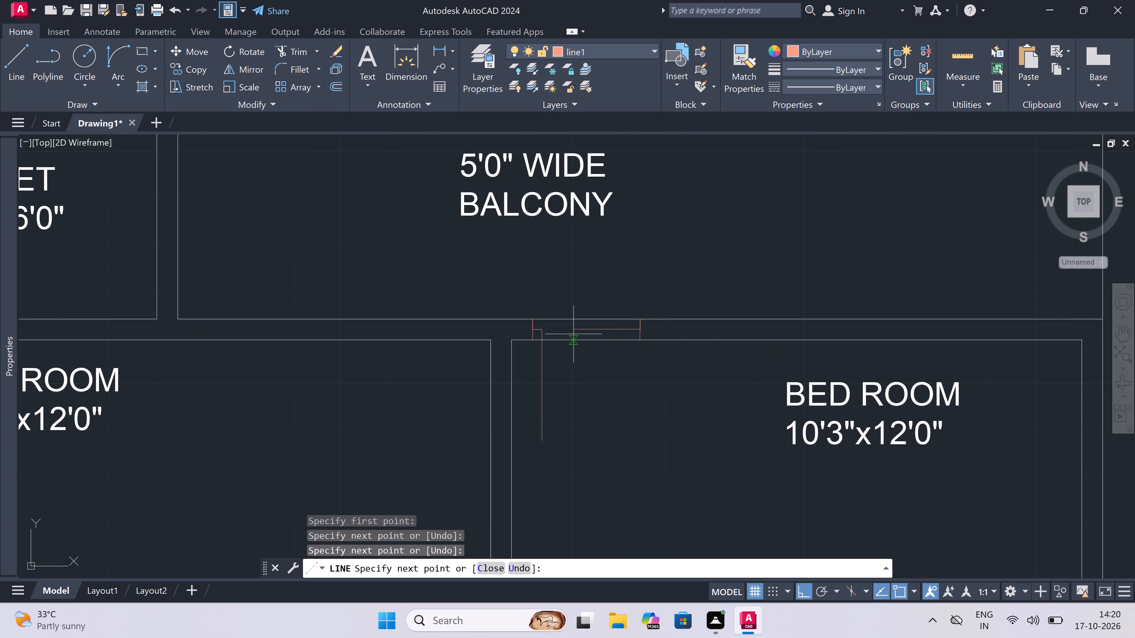
text(2")
key(space)
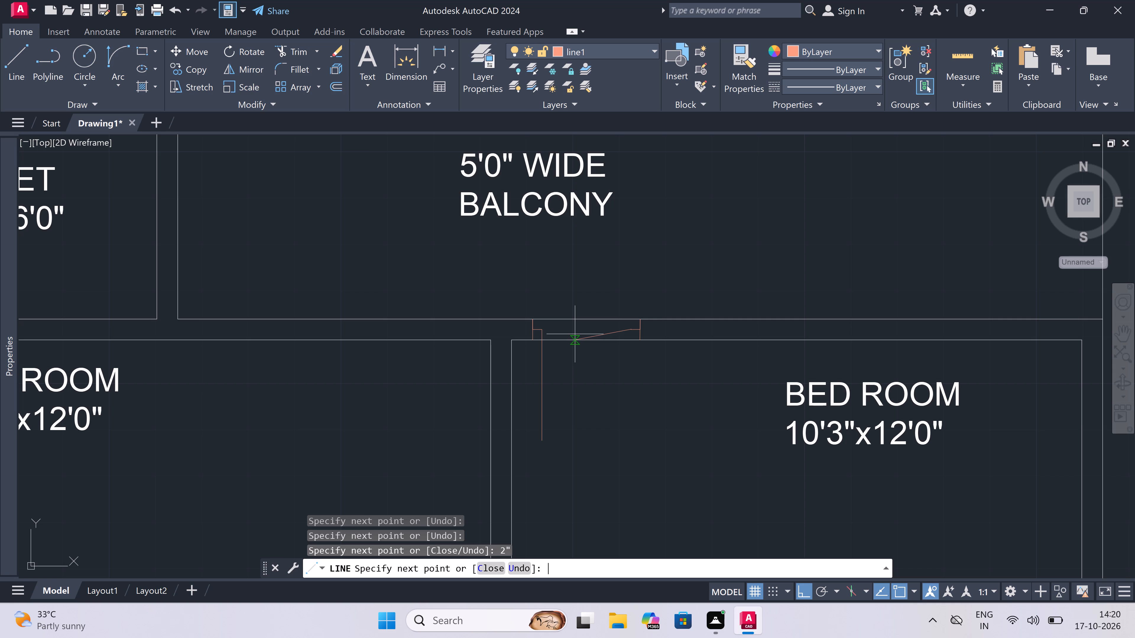
key(Escape)
Draw the door's swing arc from the leaf's free end to the opposite stop, with a rightward start tangent.
click(123, 52)
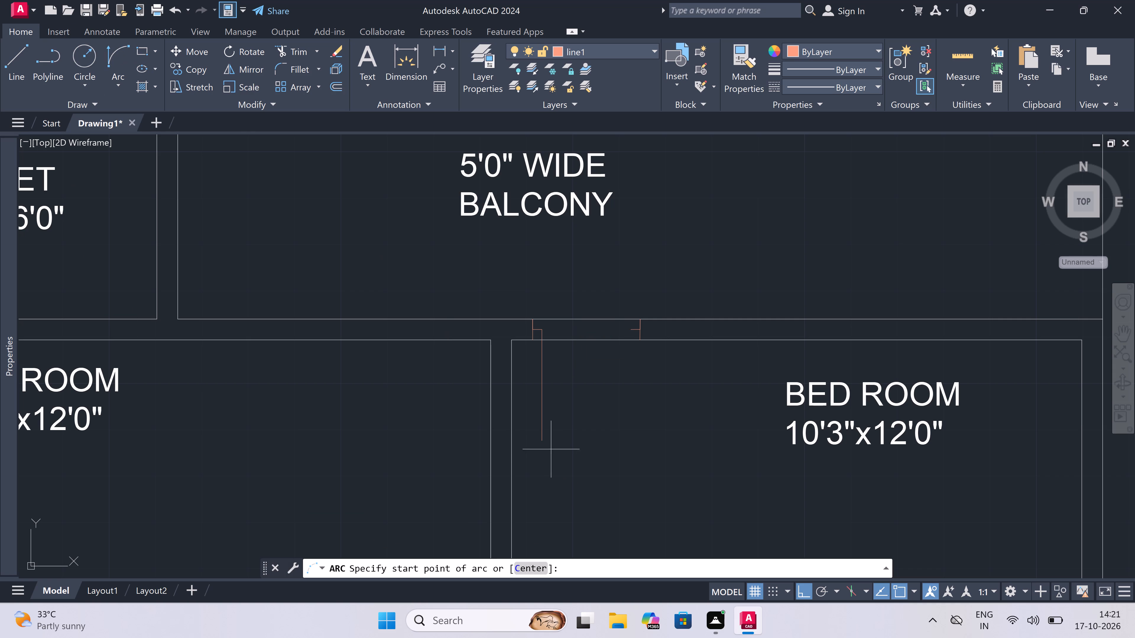
click(545, 438)
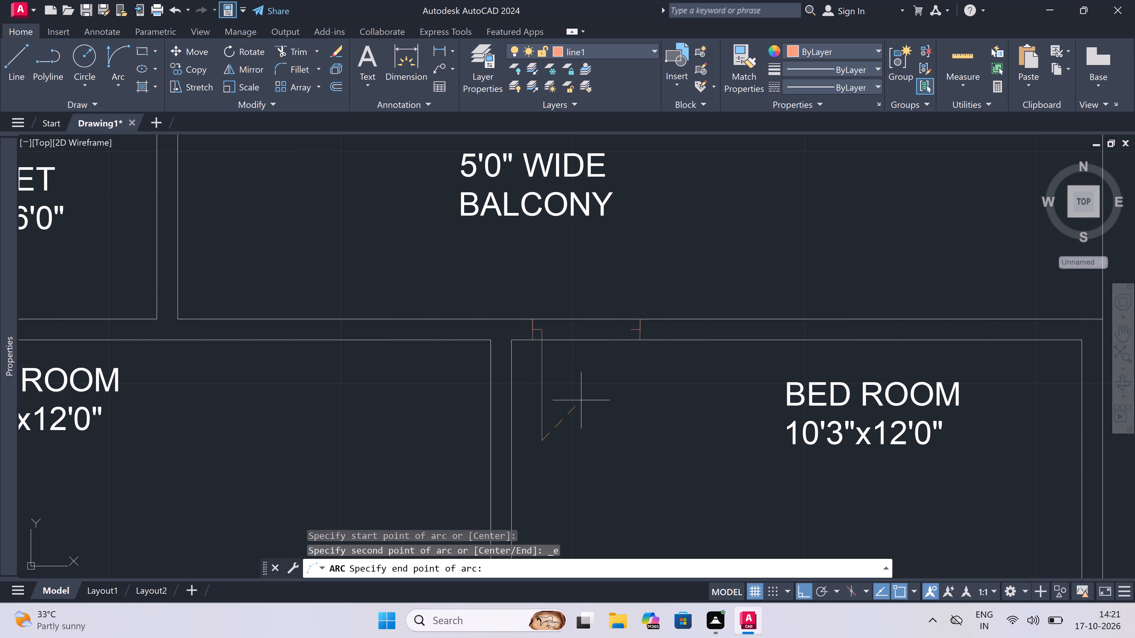
click(636, 330)
click(672, 452)
Trim both balcony wall lines across the east-side 10'3"x12'0" bedroom door's opening.
key(t)
key(r)
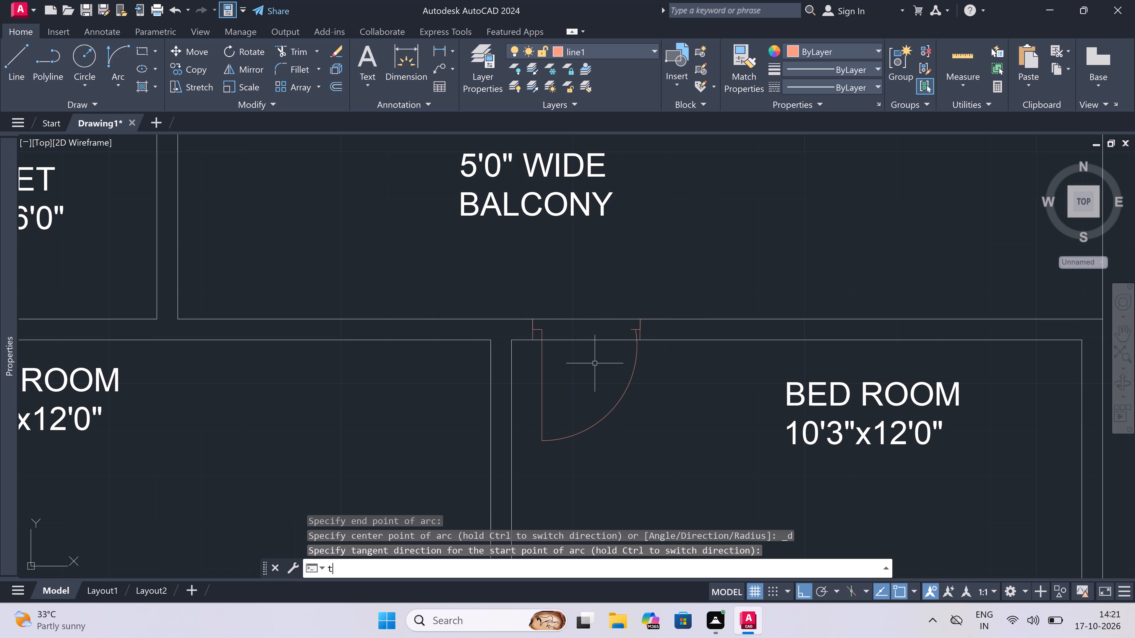
key(space)
click(590, 305)
click(583, 363)
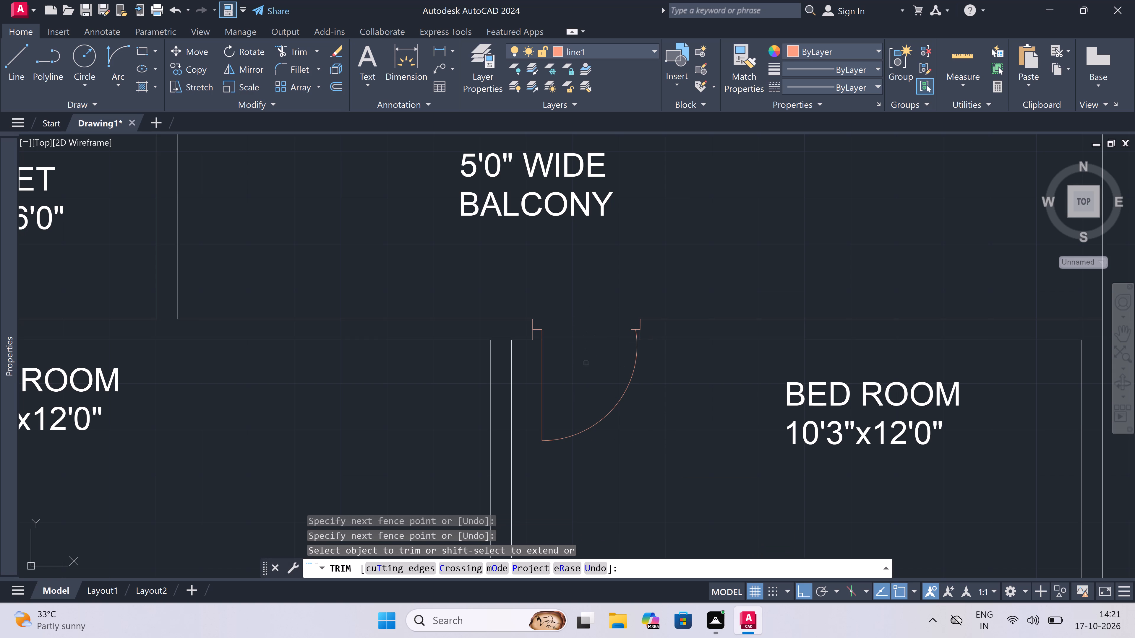
Trim the part of the opposite stop that projects past the swing arc's end.
scroll(642, 321, up, 4)
scroll(609, 377, up, 2)
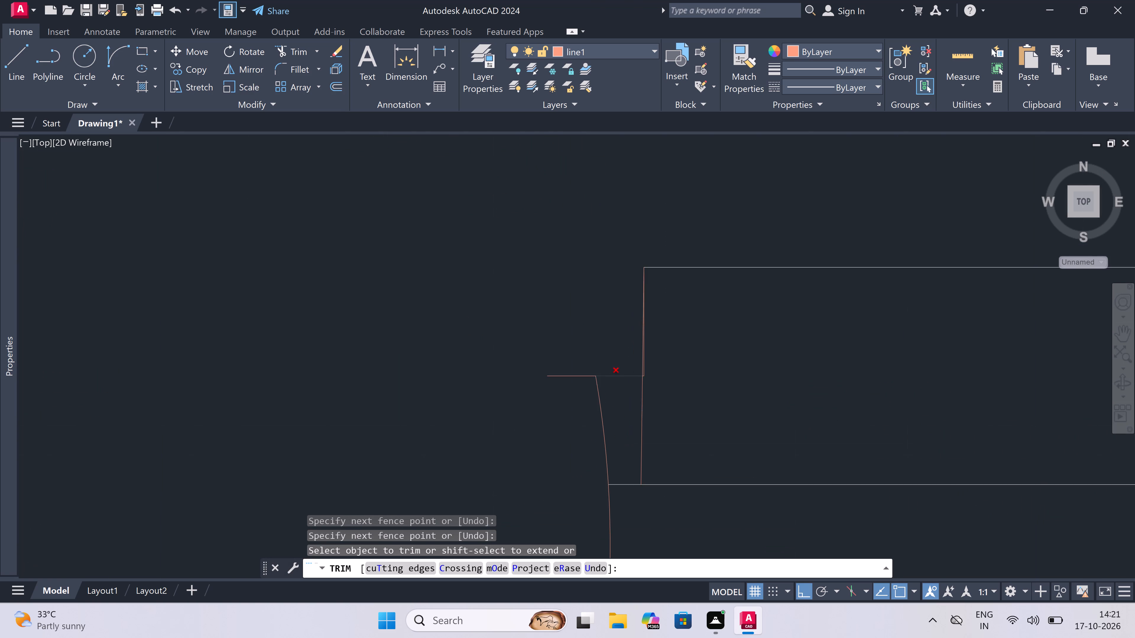
click(565, 405)
click(554, 327)
key(Escape)
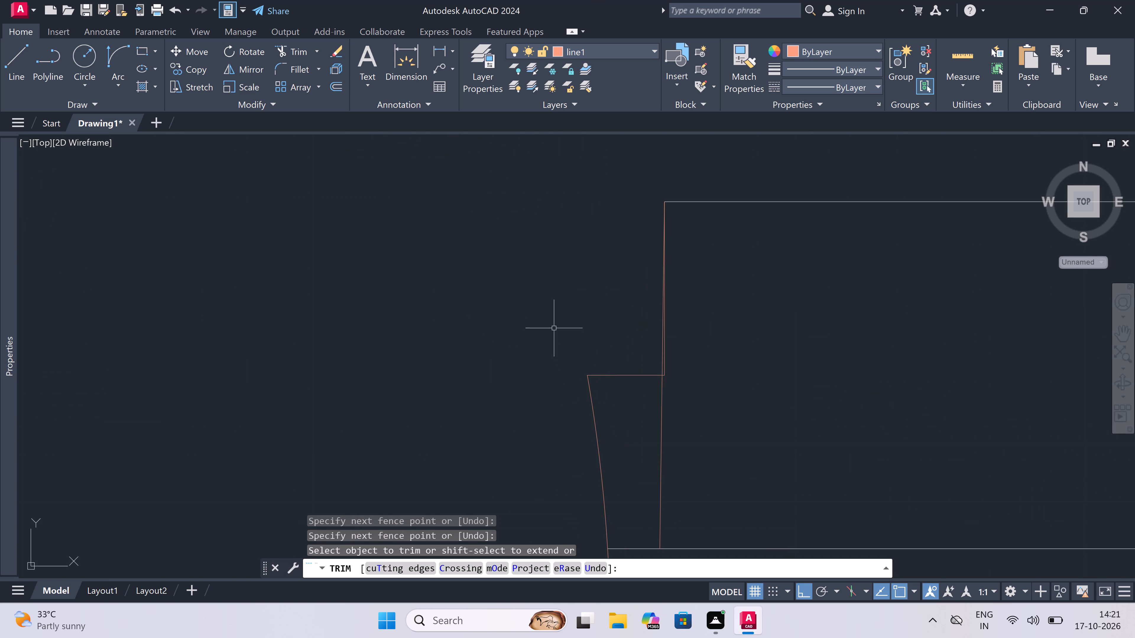
Delete the extra short line overlapping the balcony-side half of the opposite jamb on the east-side 10'3"x12'0" bedroom door.
scroll(609, 352, down, 4)
scroll(614, 351, up, 4)
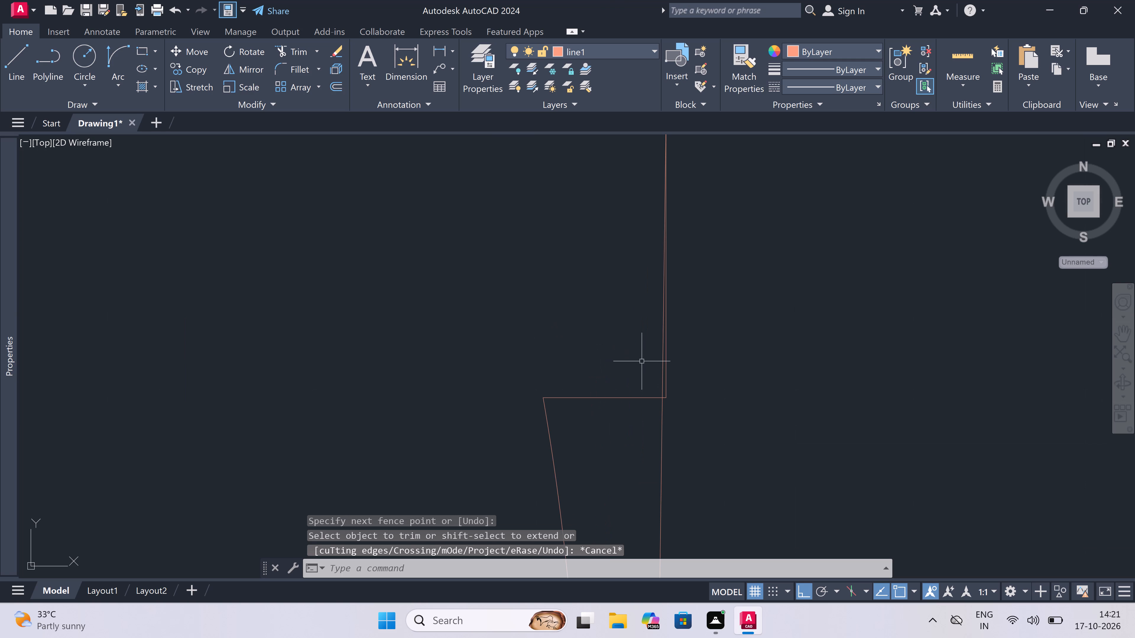
scroll(660, 367, down, 1)
click(662, 365)
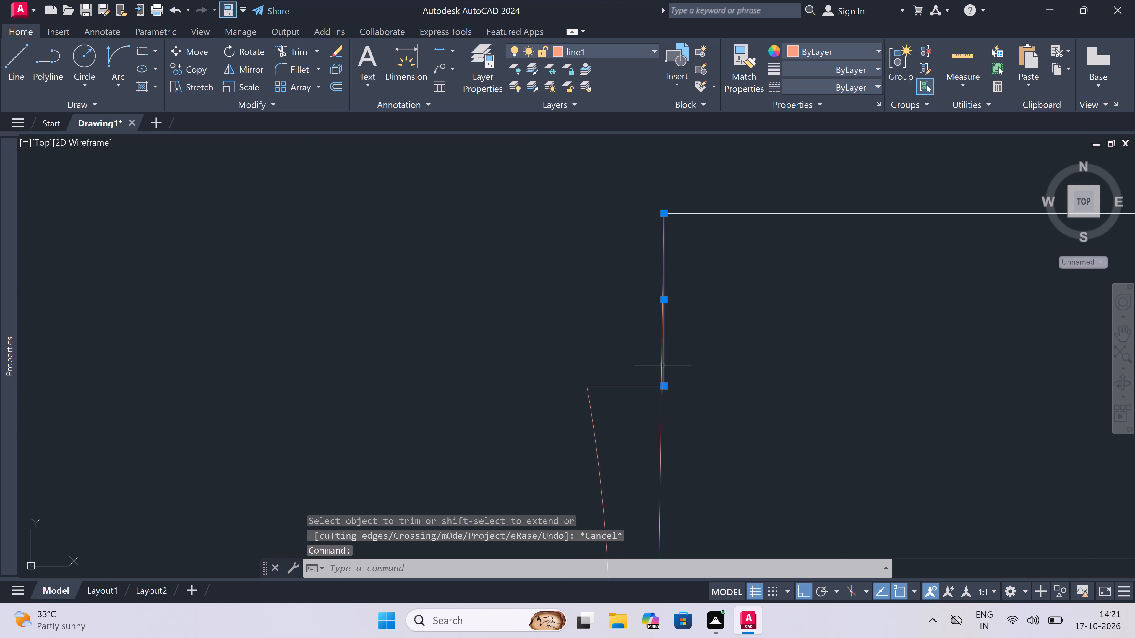
key(Delete)
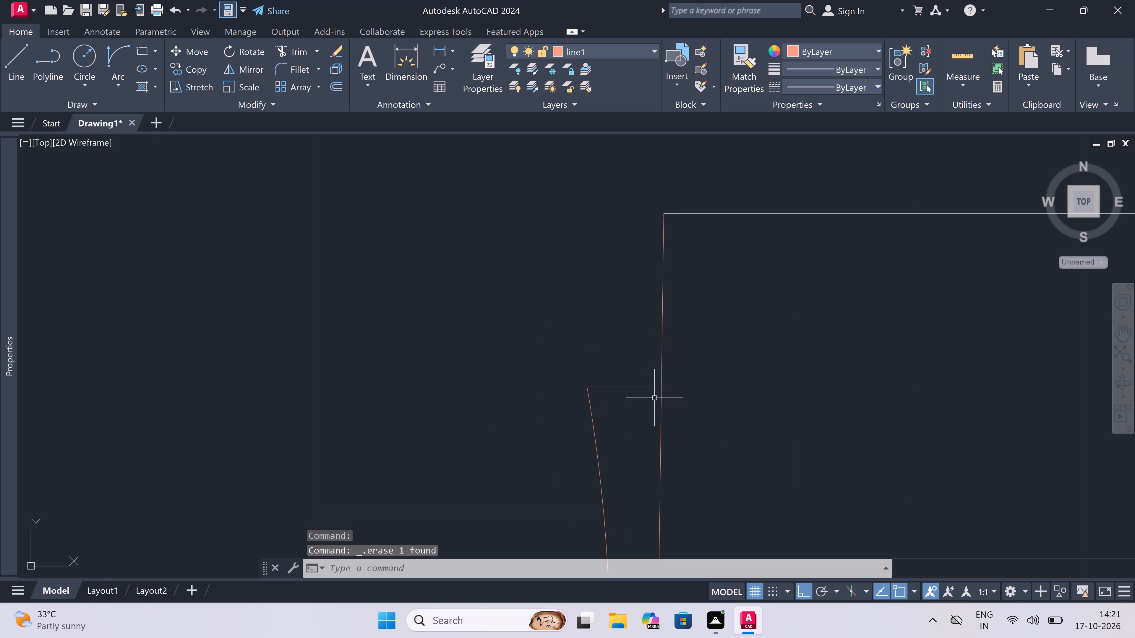
Trim the short end of the opposite stop that projects past the jamb line into the wall.
scroll(664, 414, up, 4)
scroll(632, 308, up, 3)
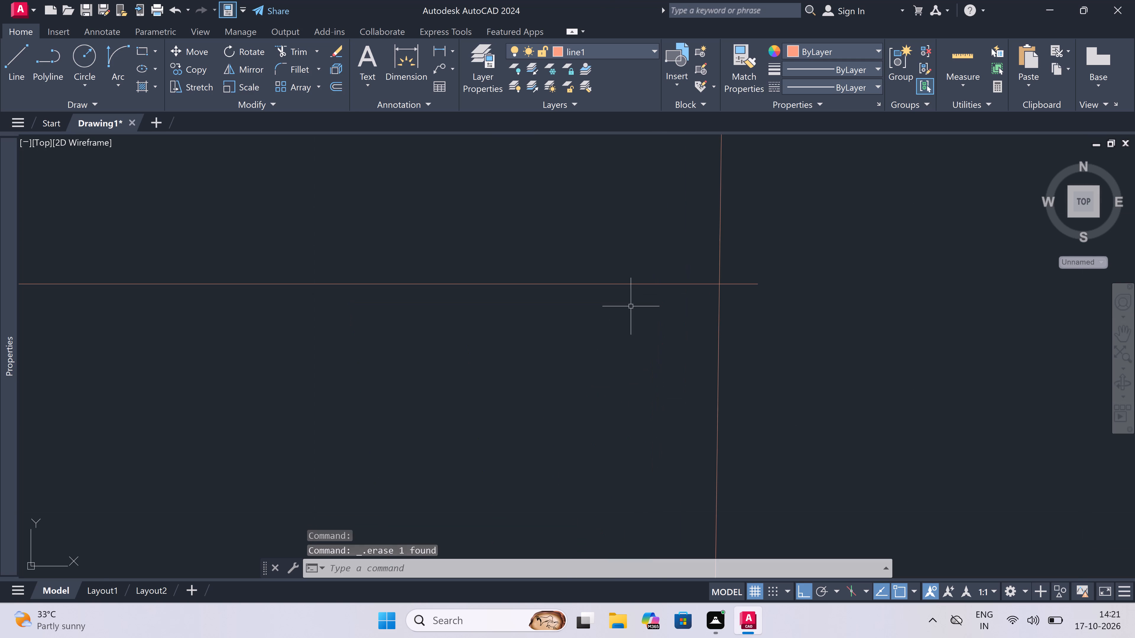
key(t)
key(r)
key(space)
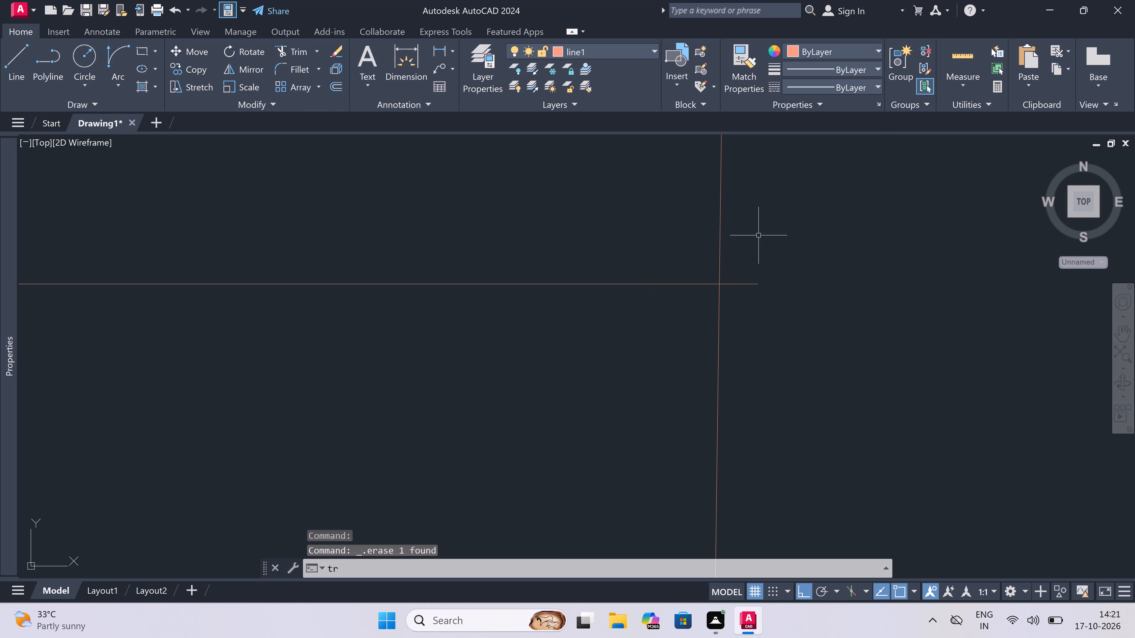
click(746, 254)
click(742, 329)
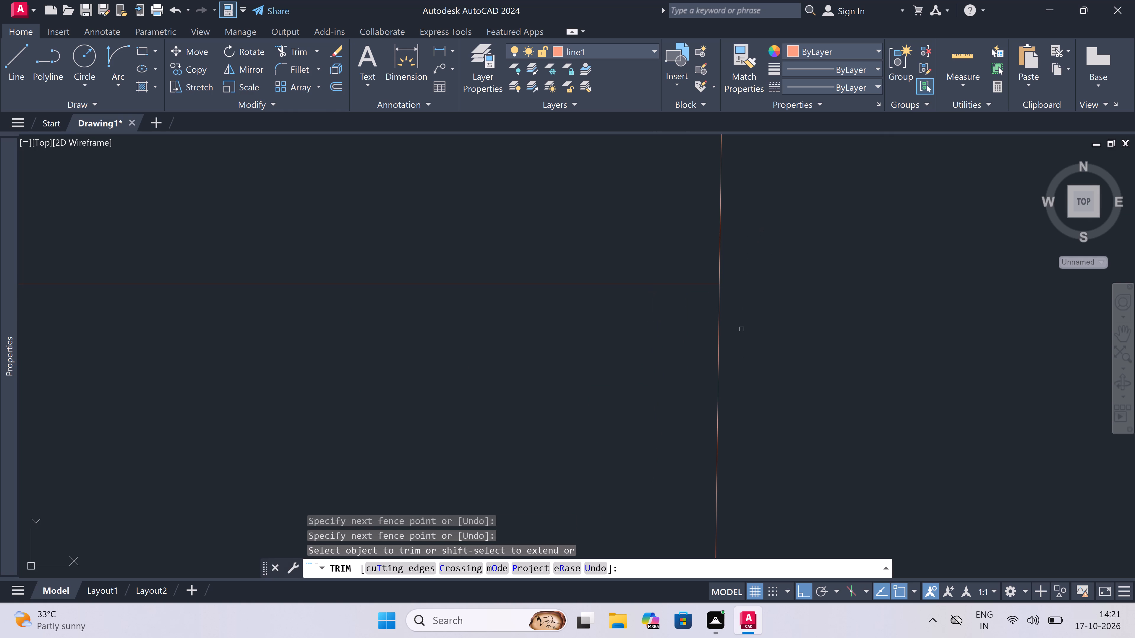
key(Escape)
Draw a jamb line across the balcony wall of the east-side 11'0"x12'0" bedroom near the partition, with a 2" westward stop from its midpoint.
scroll(635, 365, down, 11)
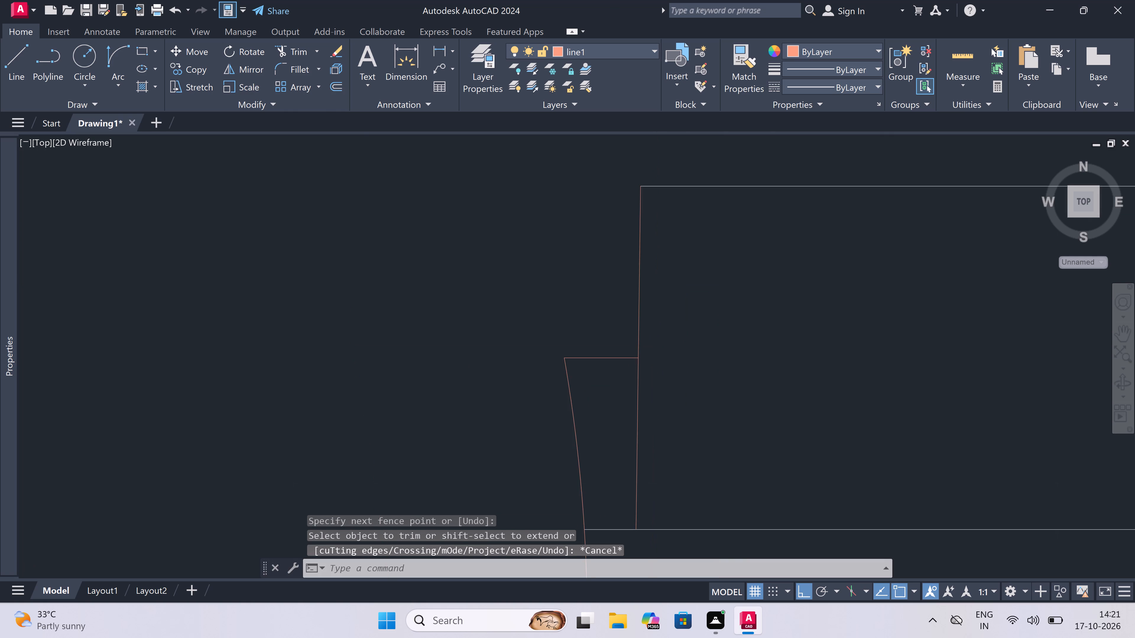
scroll(633, 362, down, 9)
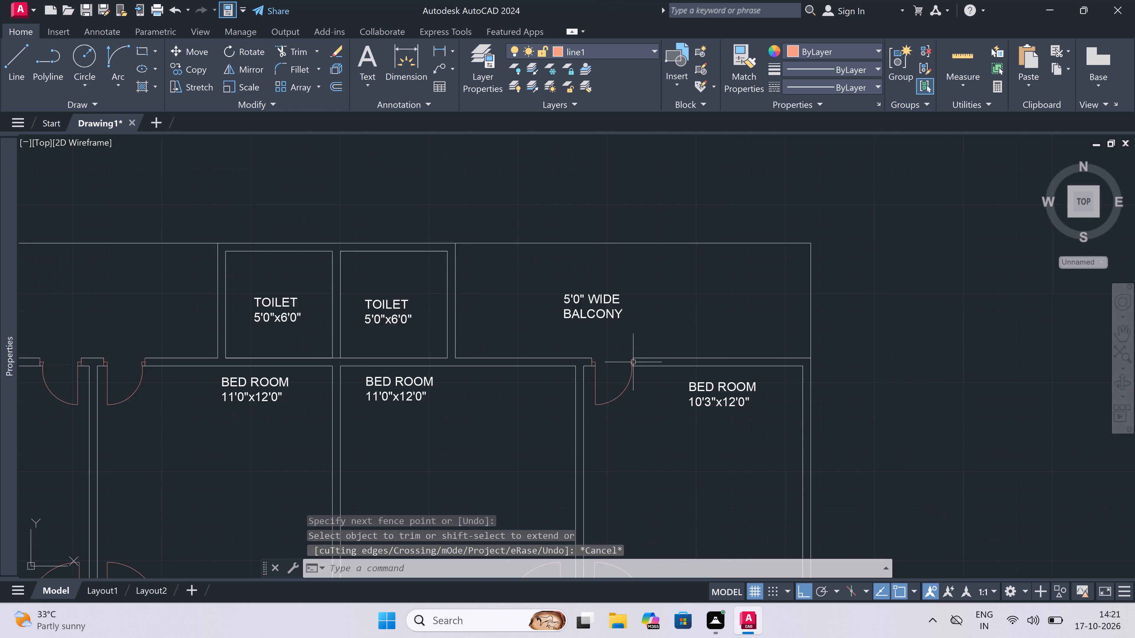
scroll(597, 368, up, 4)
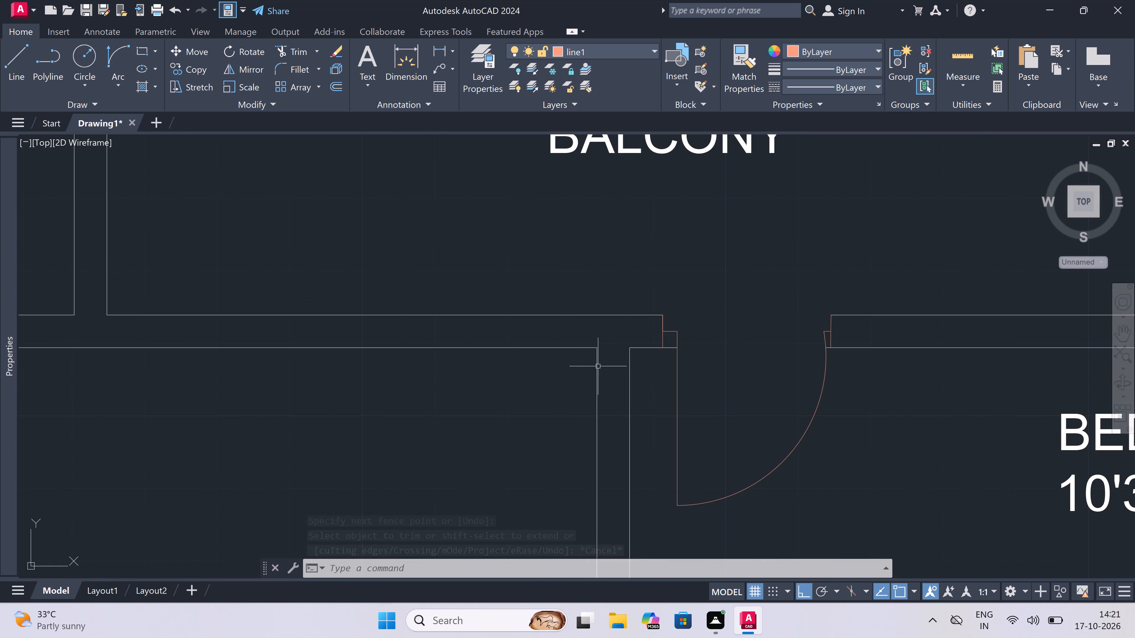
key(l)
key(space)
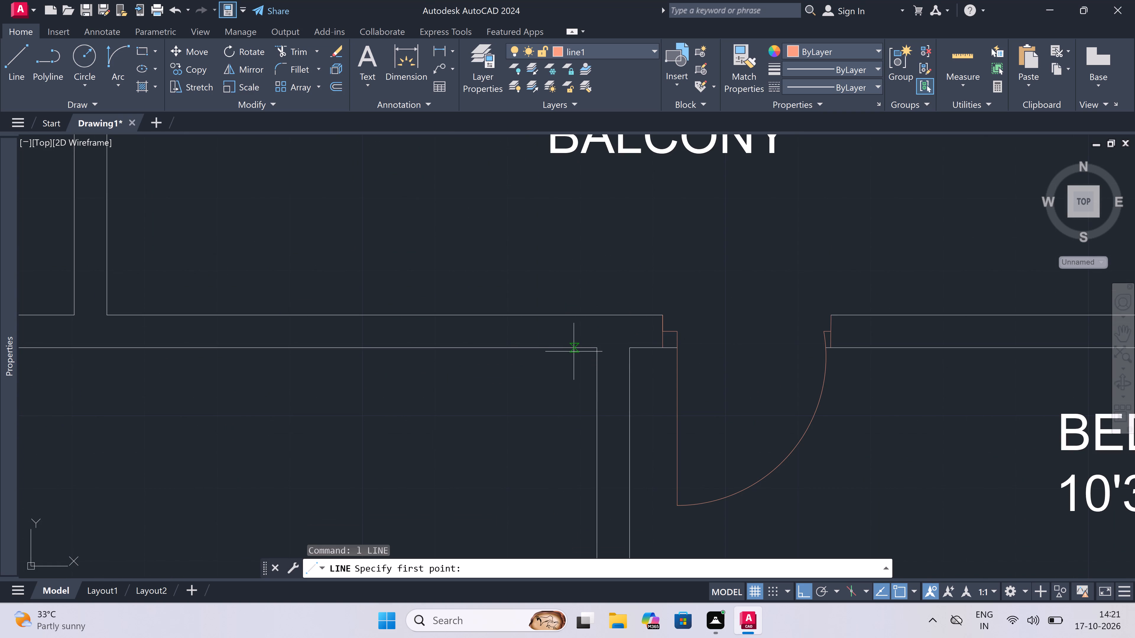
click(571, 349)
click(568, 319)
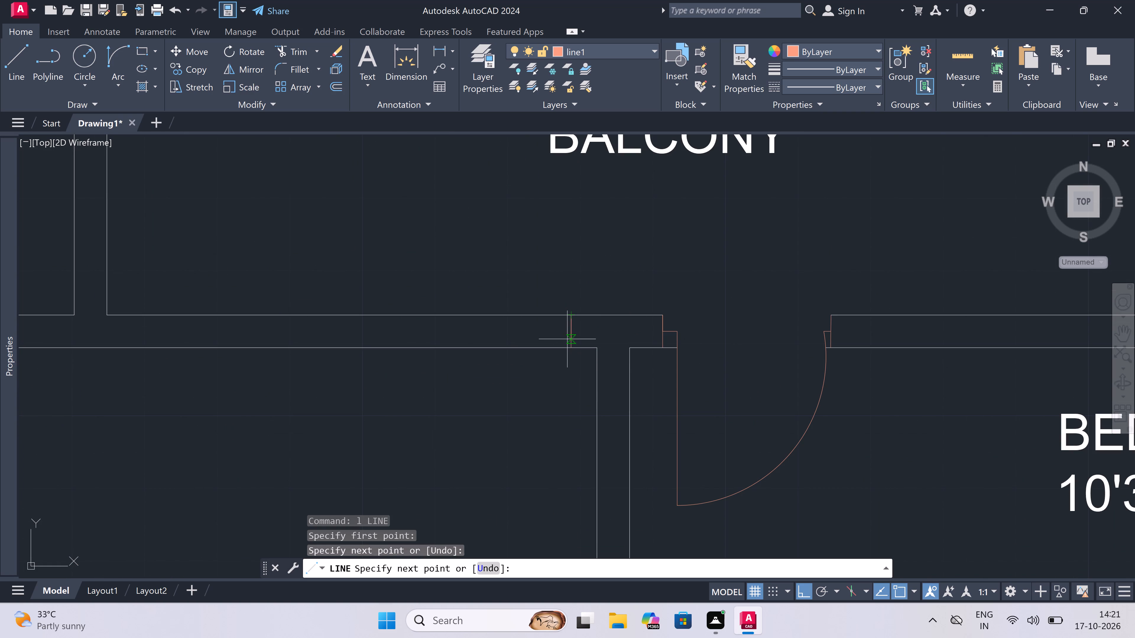
double_click(569, 336)
key(2)
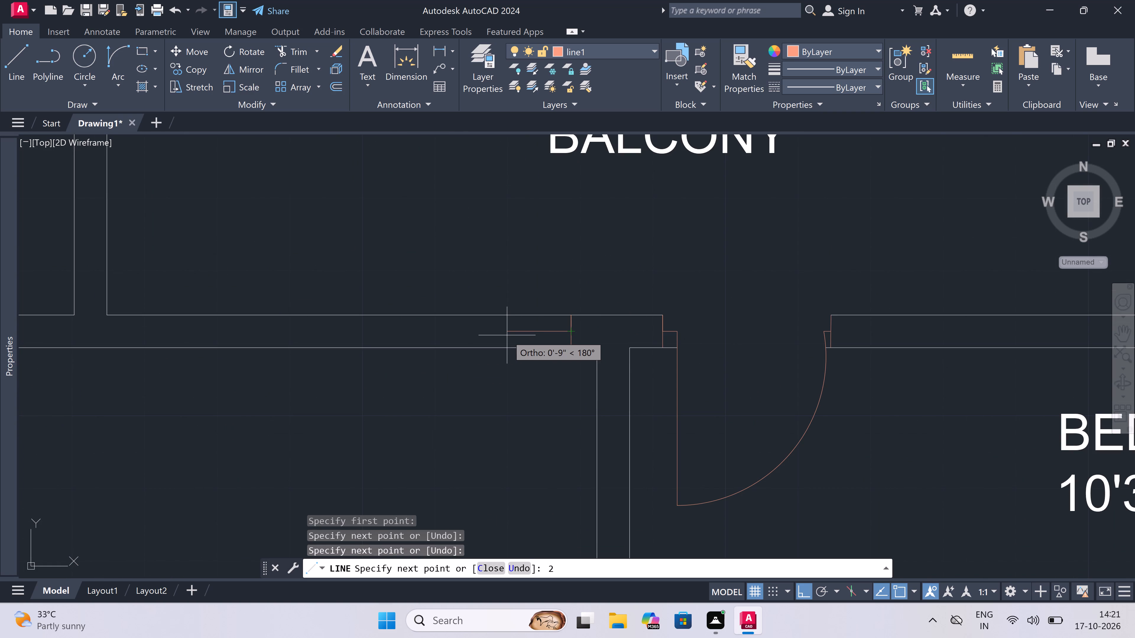
key(shift+quotedbl)
key(space)
Draw the 2' door leaf line from the stop's end straight down into the 11'0"x12'0" bedroom.
scroll(507, 335, down, 4)
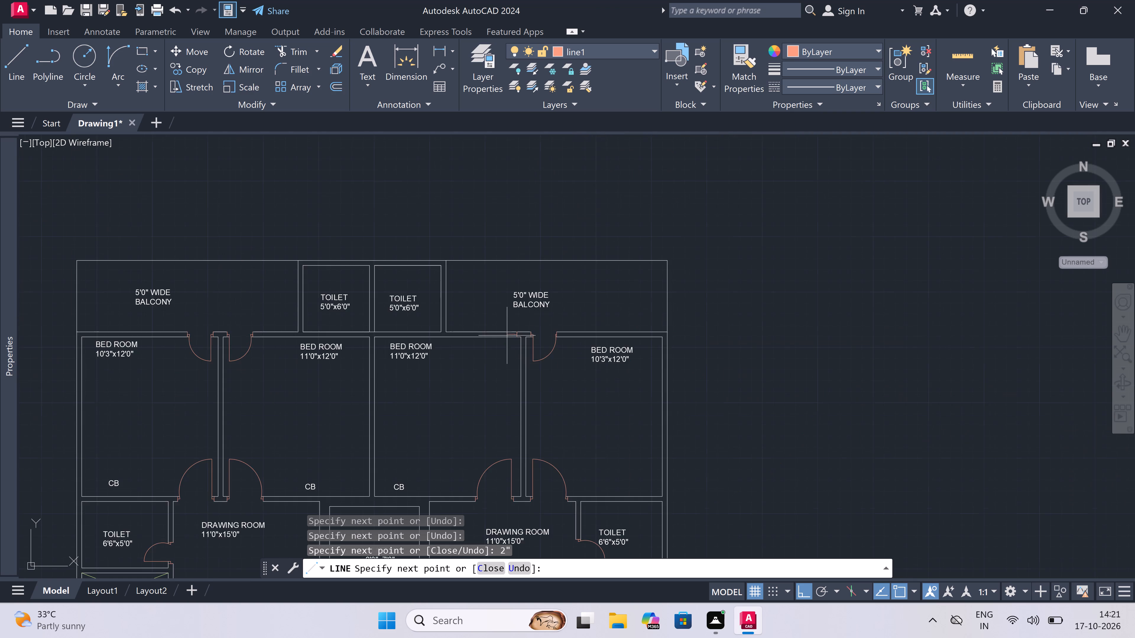
scroll(503, 366, up, 4)
key(2)
key(apostrophe)
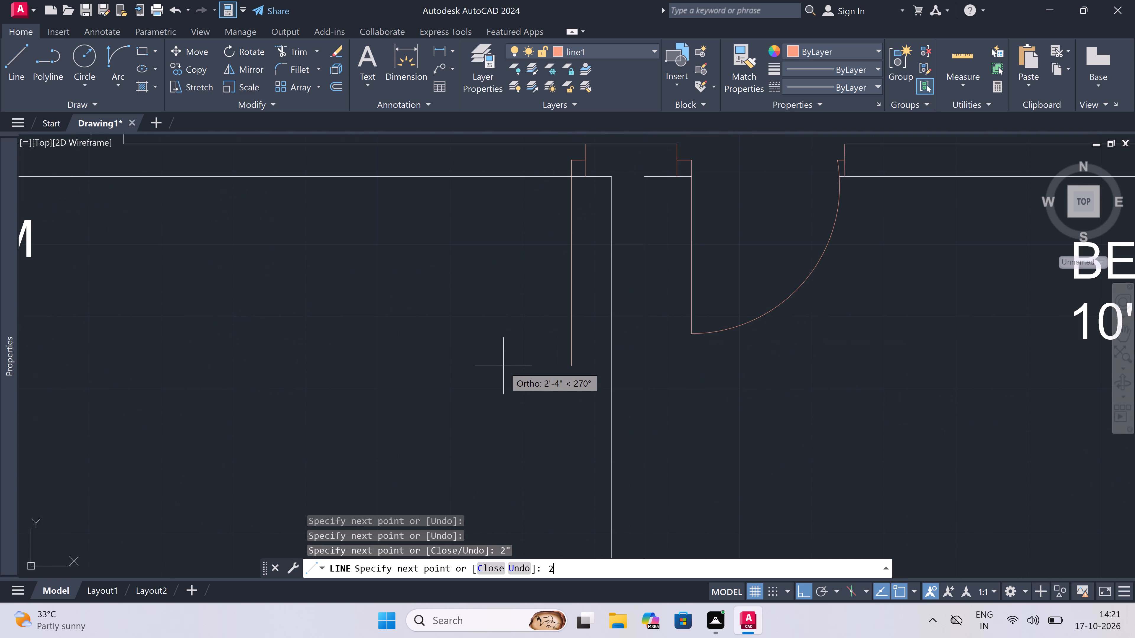
key(space)
key(Escape)
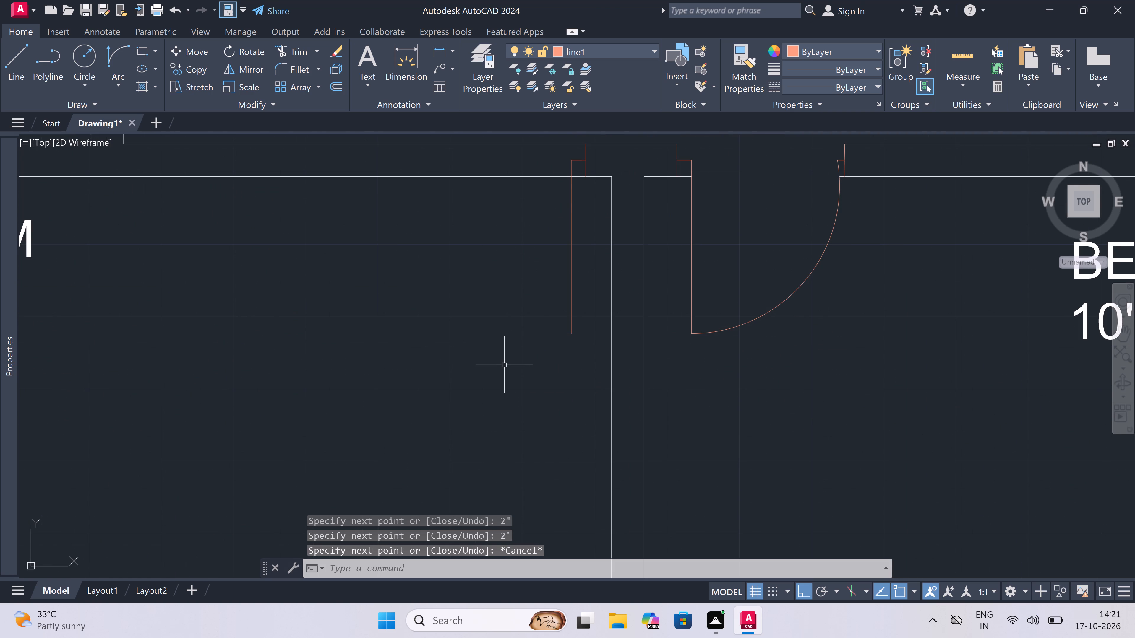
Draw this door's opposite jamb line across the balcony wall, with a 2" eastward stop from its midpoint.
key(space)
scroll(504, 365, down, 3)
scroll(499, 331, up, 3)
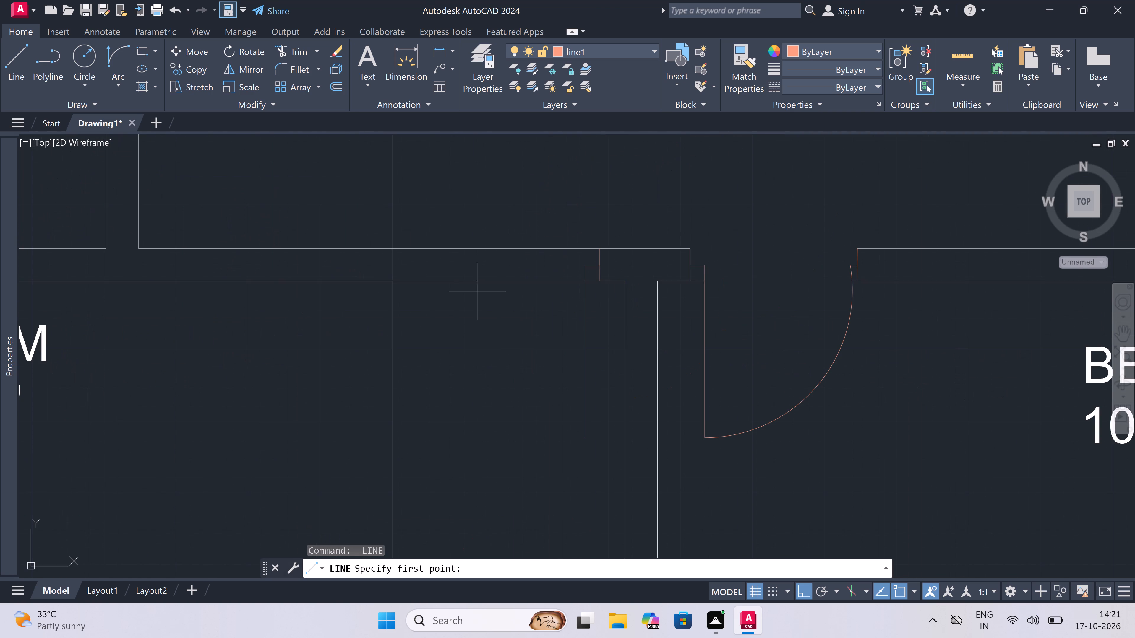
double_click(435, 280)
double_click(437, 248)
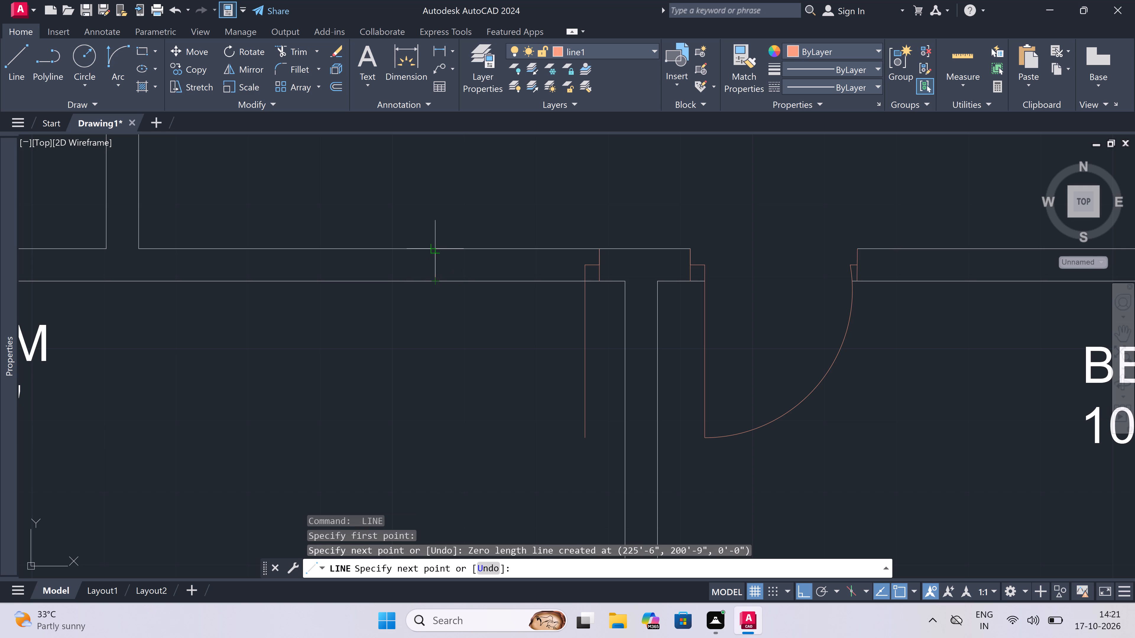
click(435, 261)
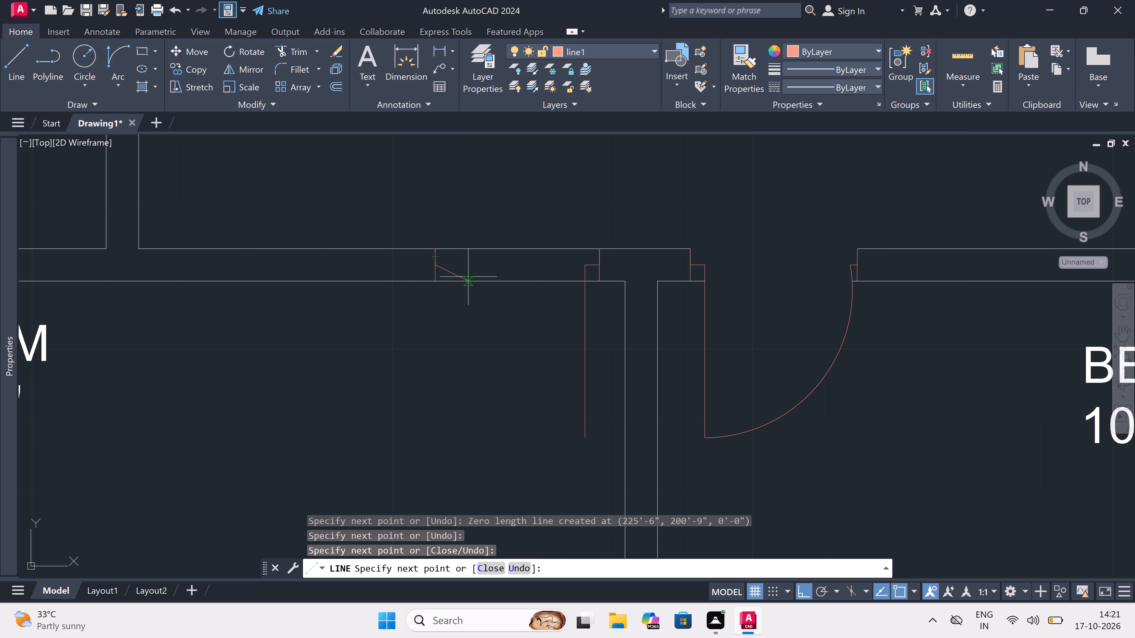
text(2")
key(space)
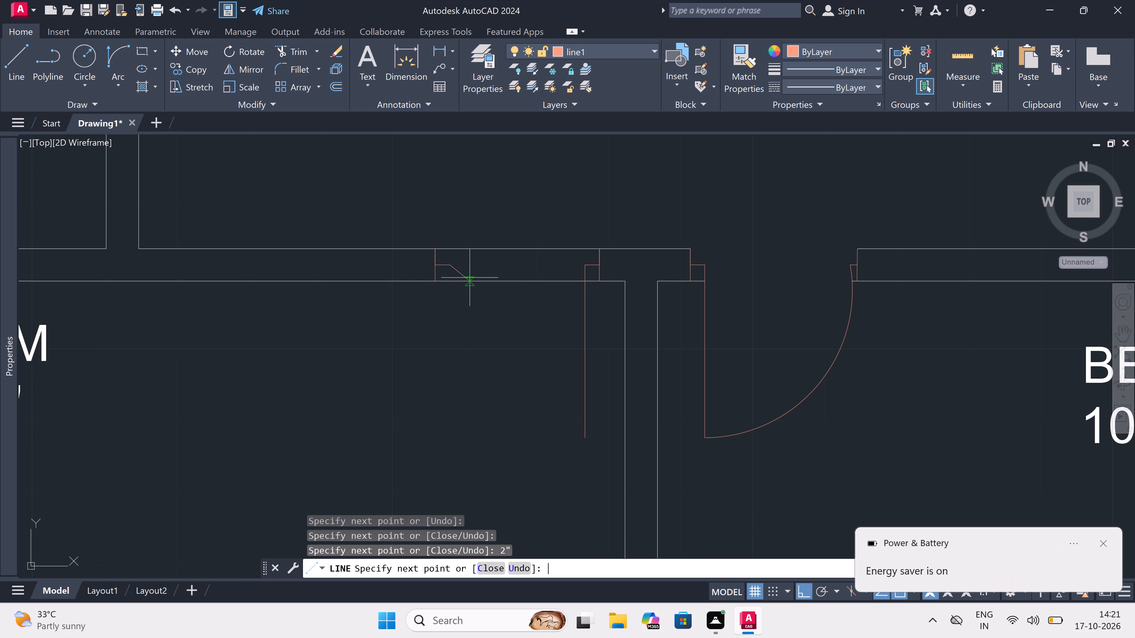
key(Escape)
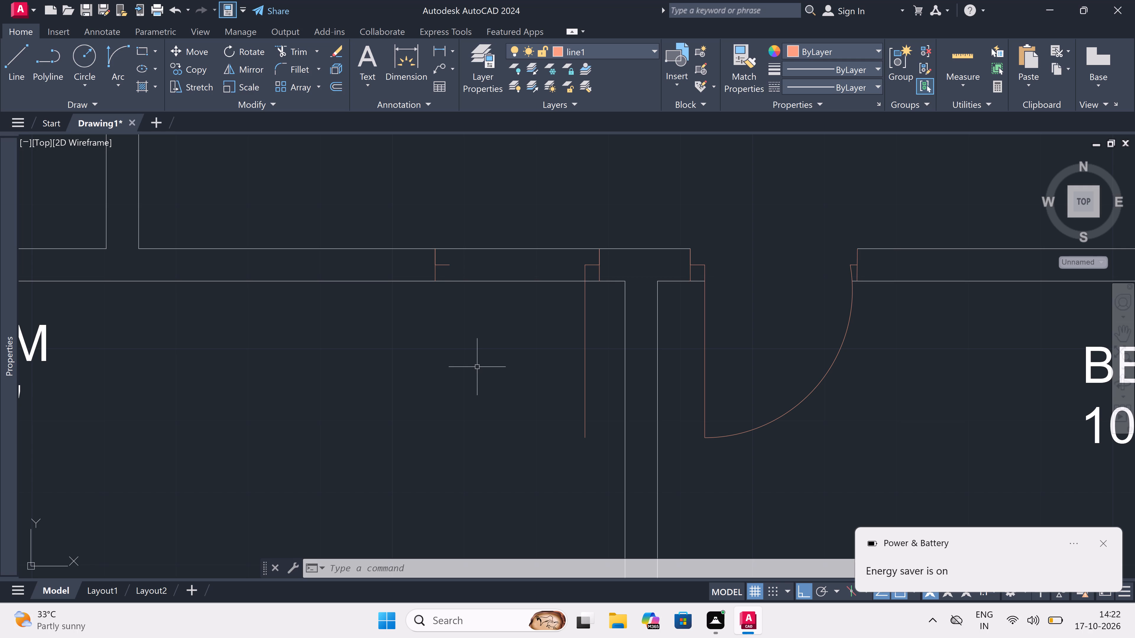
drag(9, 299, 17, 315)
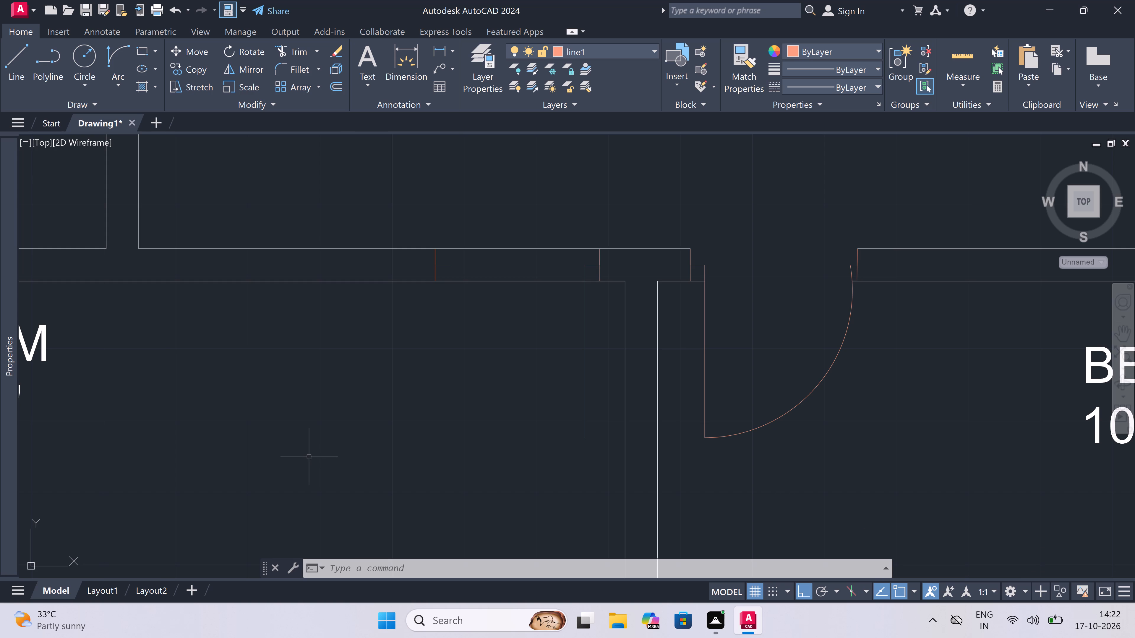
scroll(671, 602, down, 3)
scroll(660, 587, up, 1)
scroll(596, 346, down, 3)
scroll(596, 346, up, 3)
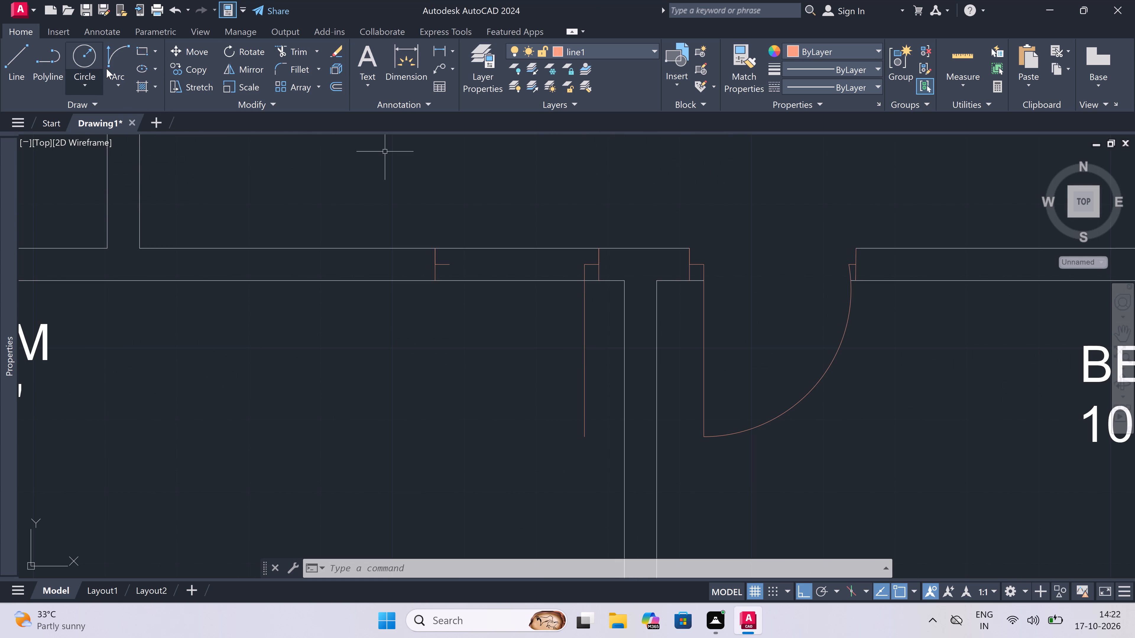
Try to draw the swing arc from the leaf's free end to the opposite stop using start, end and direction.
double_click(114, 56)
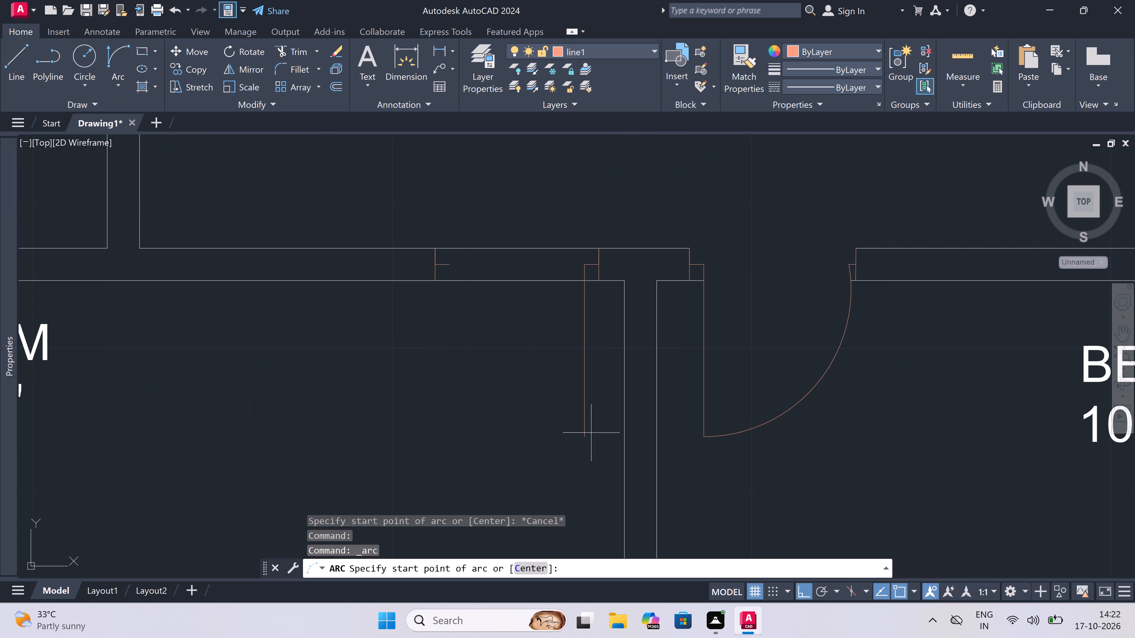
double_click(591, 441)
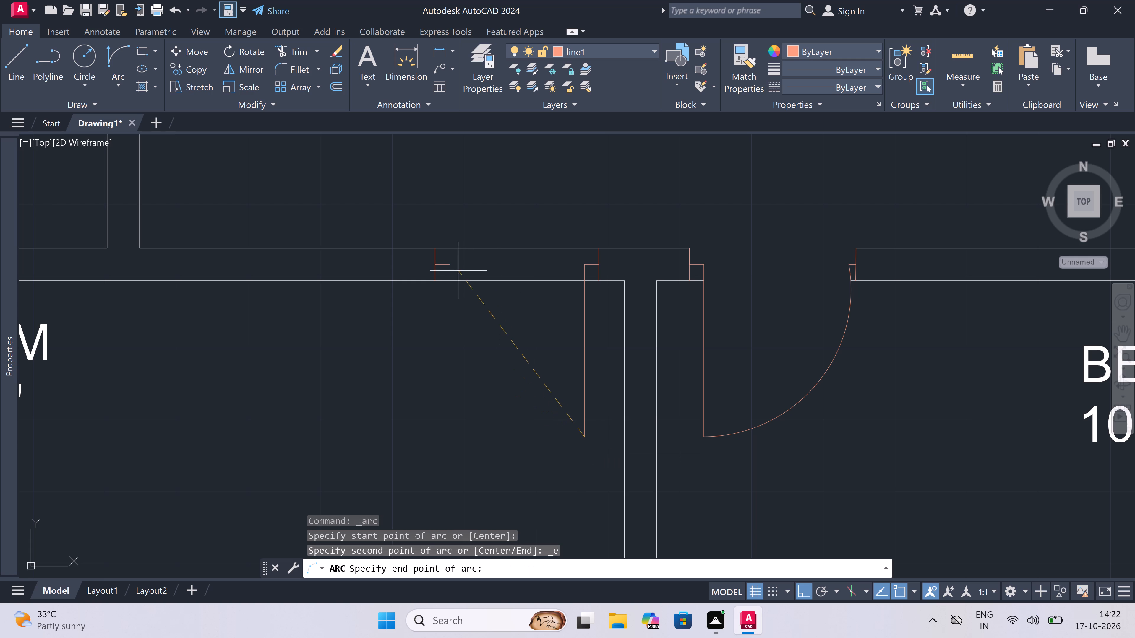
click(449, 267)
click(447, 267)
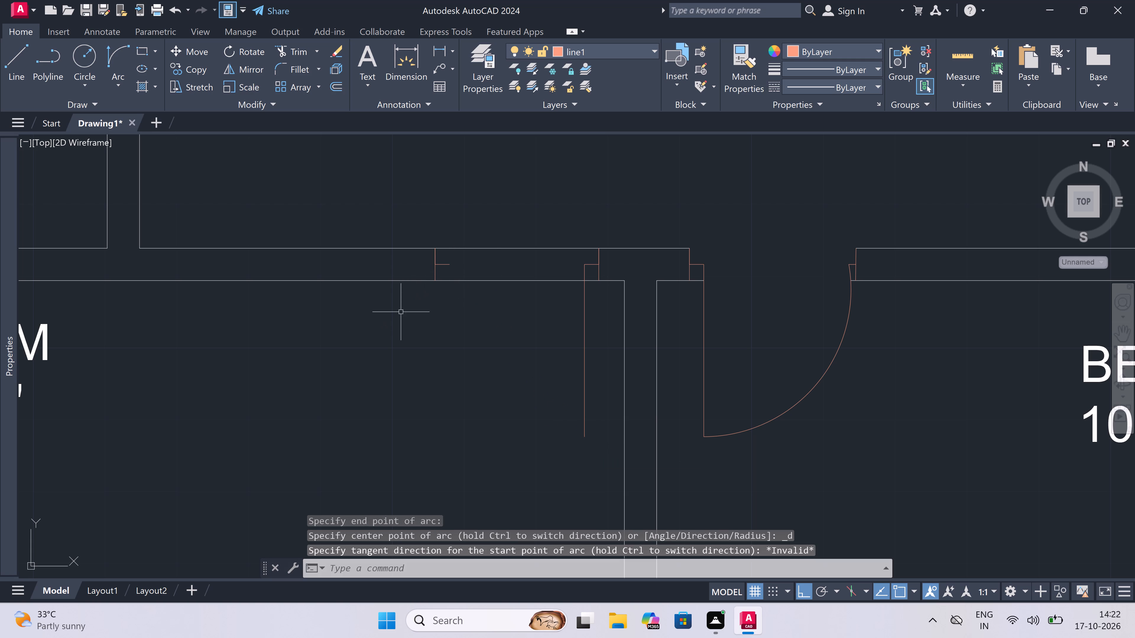
Draw a three-point swing arc from the leaf's free end through the opposite stop, ending beyond the wall in the balcony.
key(space)
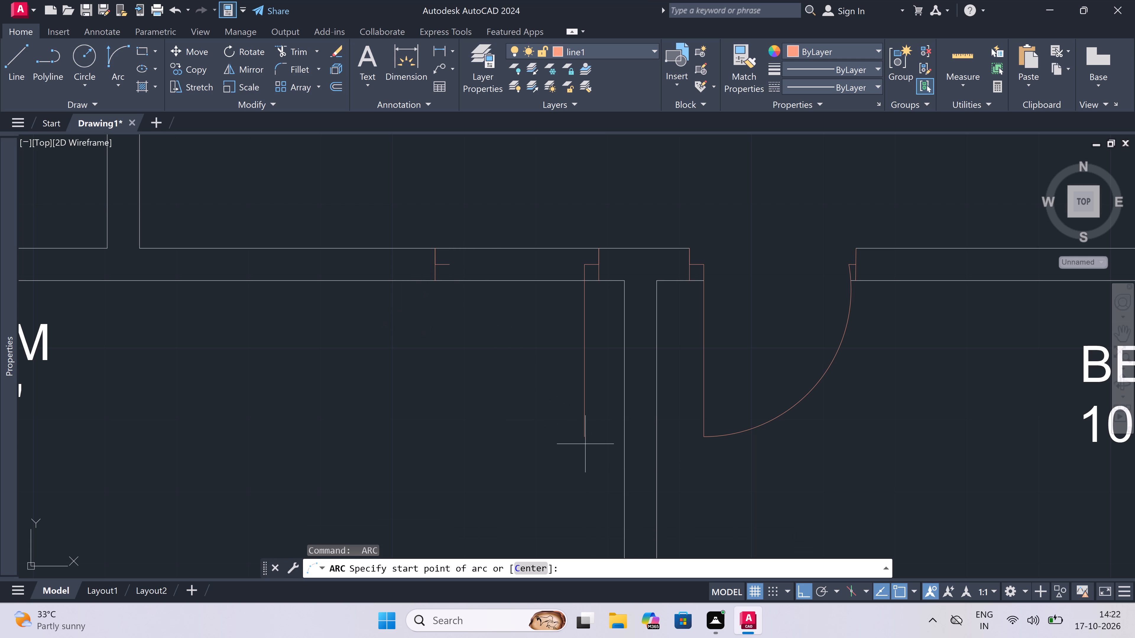
click(586, 434)
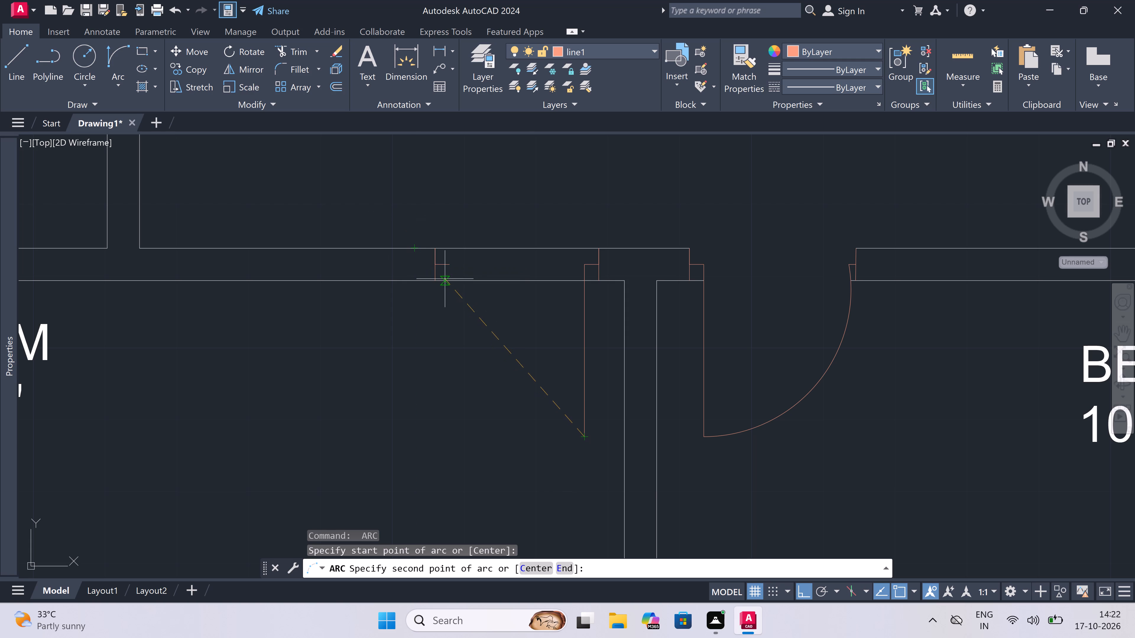
double_click(456, 265)
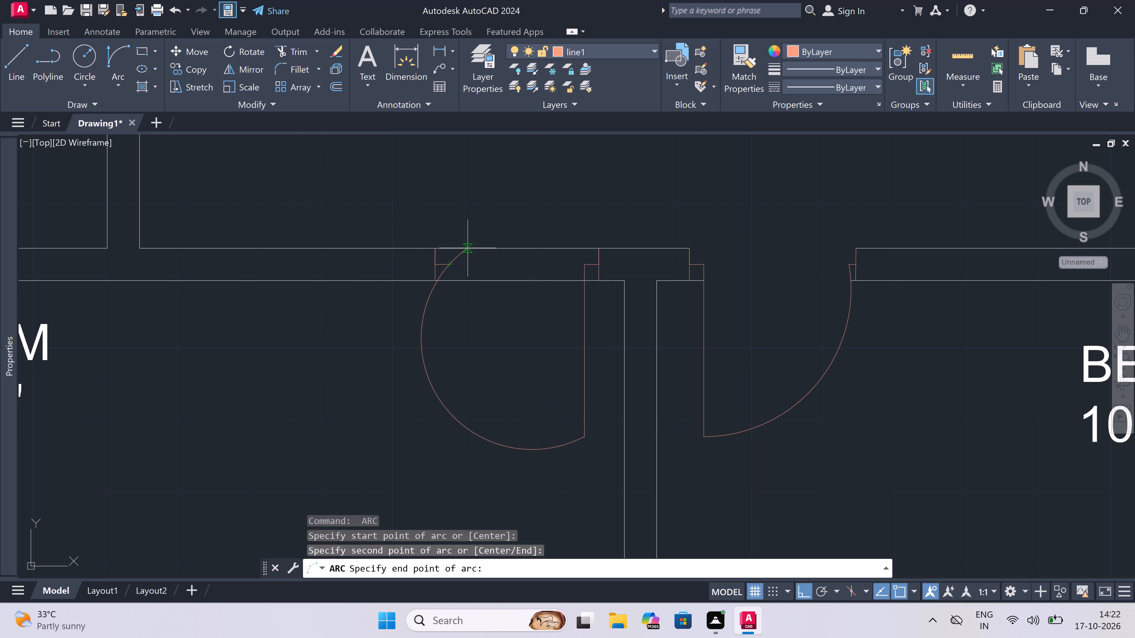
scroll(496, 265, down, 4)
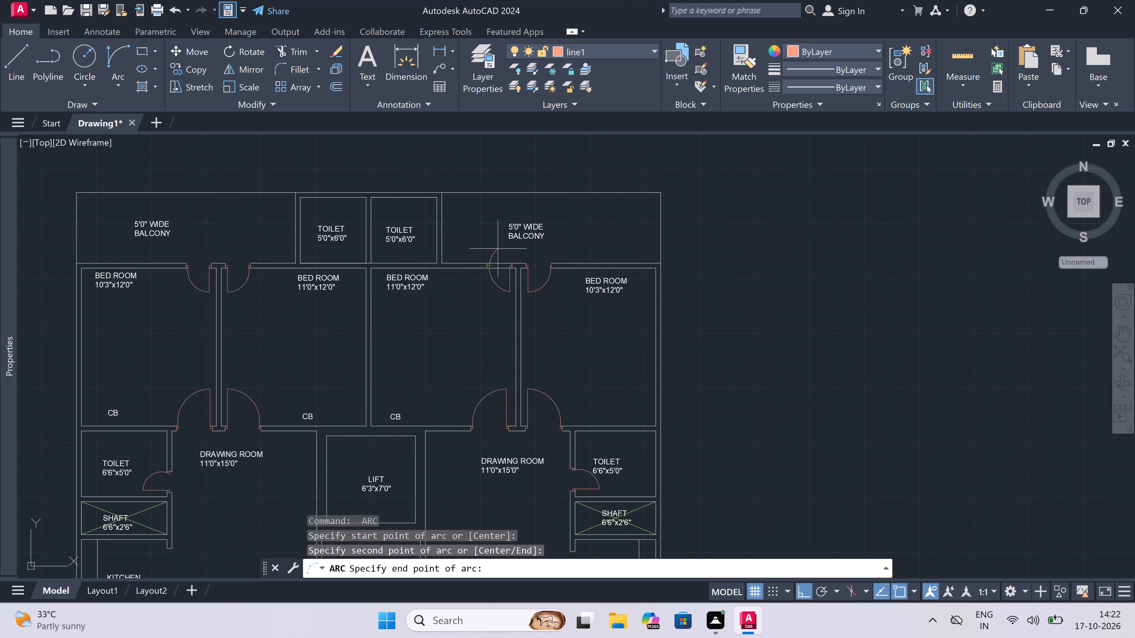
scroll(497, 247, up, 3)
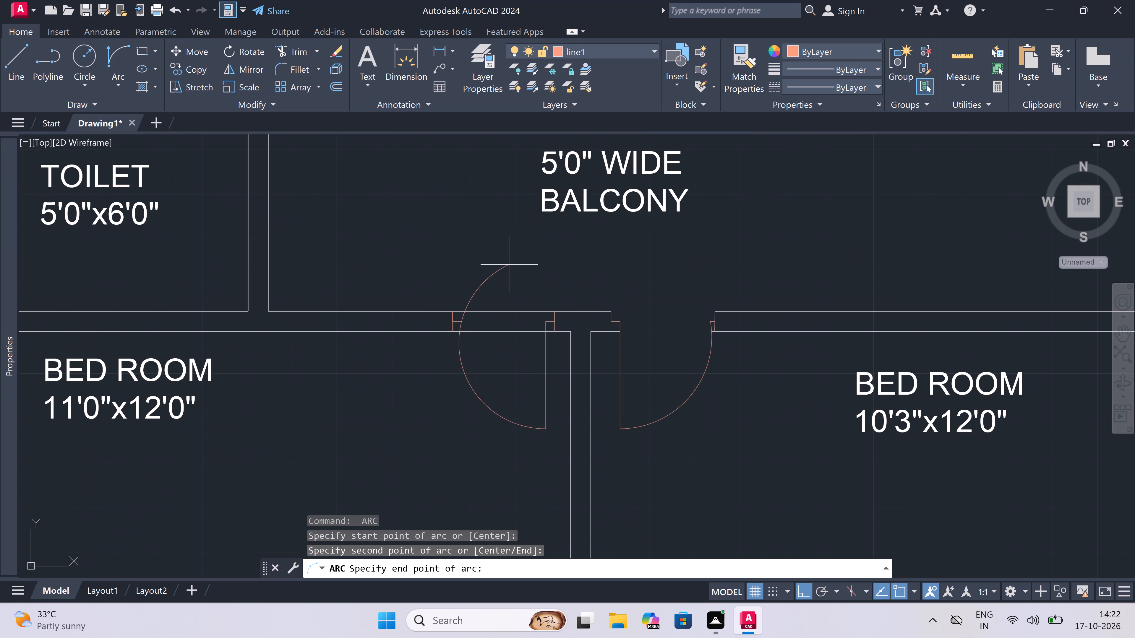
click(510, 266)
Trim the swing arc's excess beyond the wall and the balcony-side wall line across the 11'0"x12'0" bedroom's door opening.
key(t)
key(r)
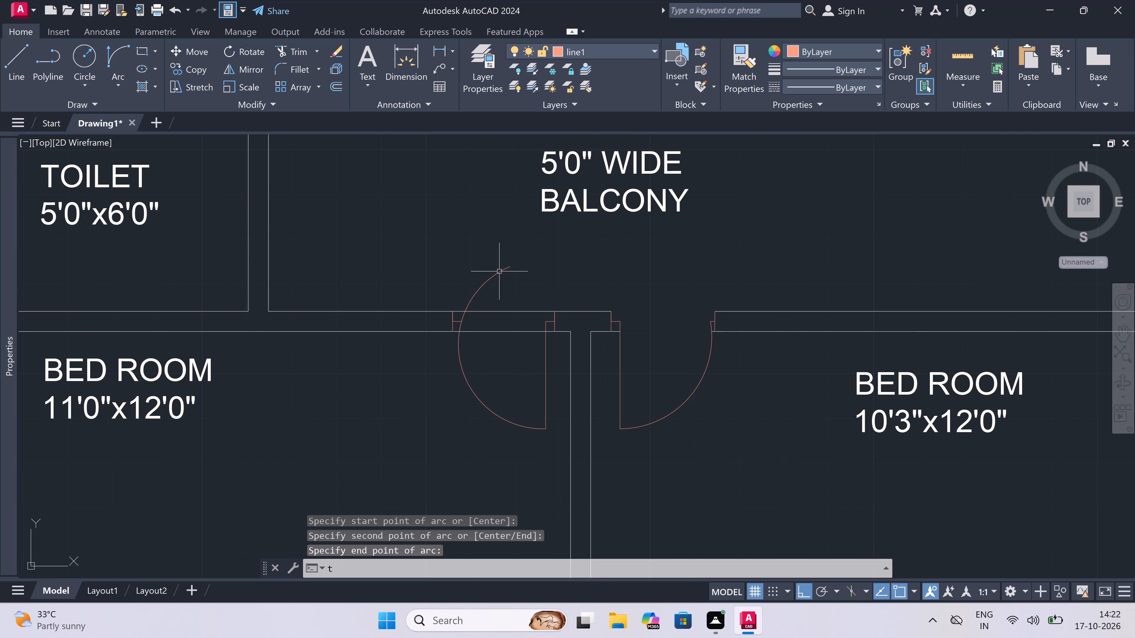
key(space)
double_click(475, 271)
click(488, 320)
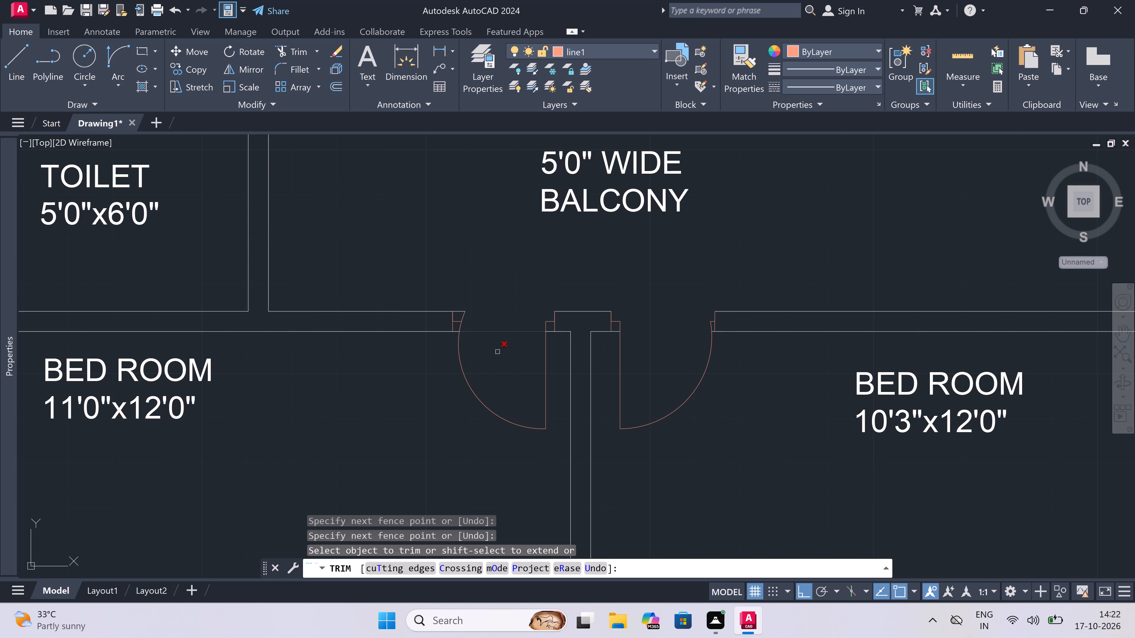
Finish trimming the wall lines across the 11'0"x12'0" bedroom's balcony door opening.
click(498, 352)
click(506, 321)
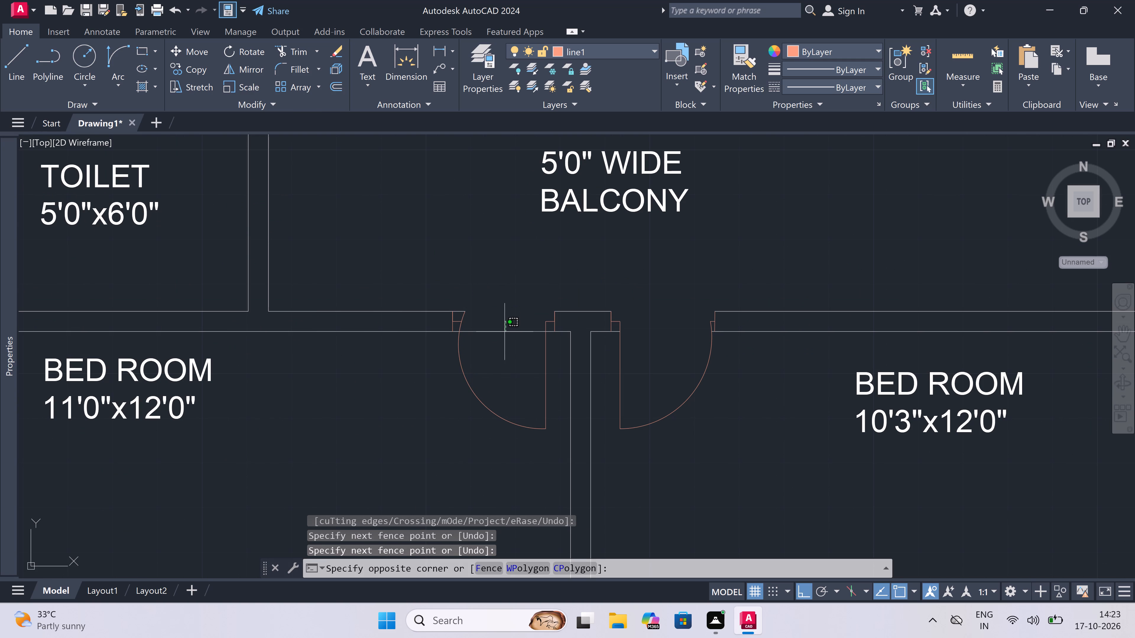
key(Escape)
key(t)
key(r)
key(space)
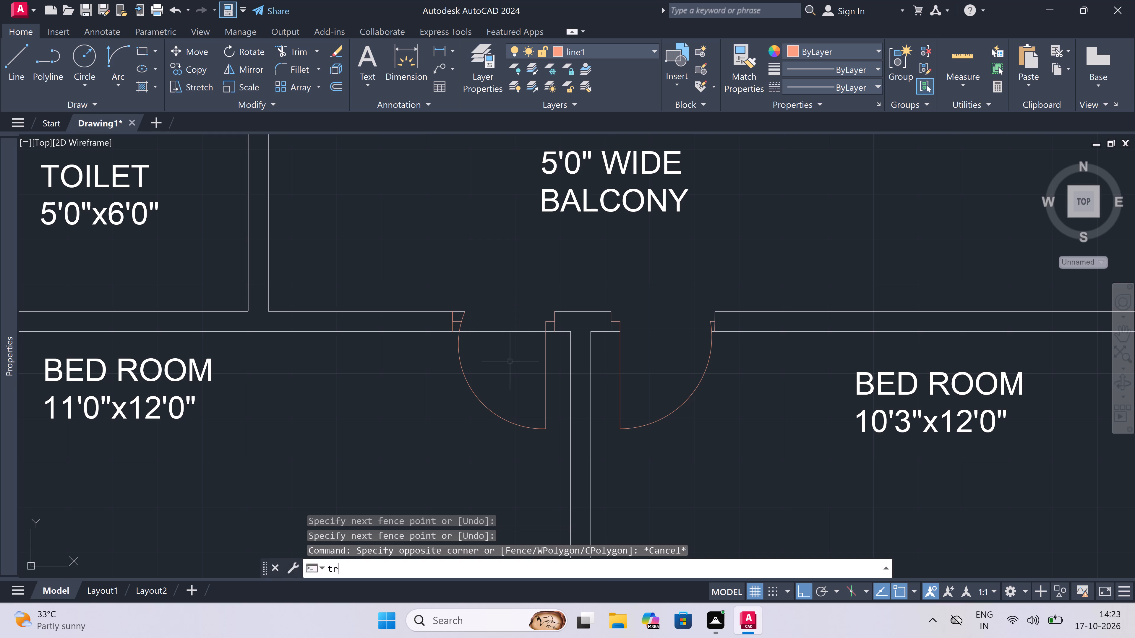
click(515, 307)
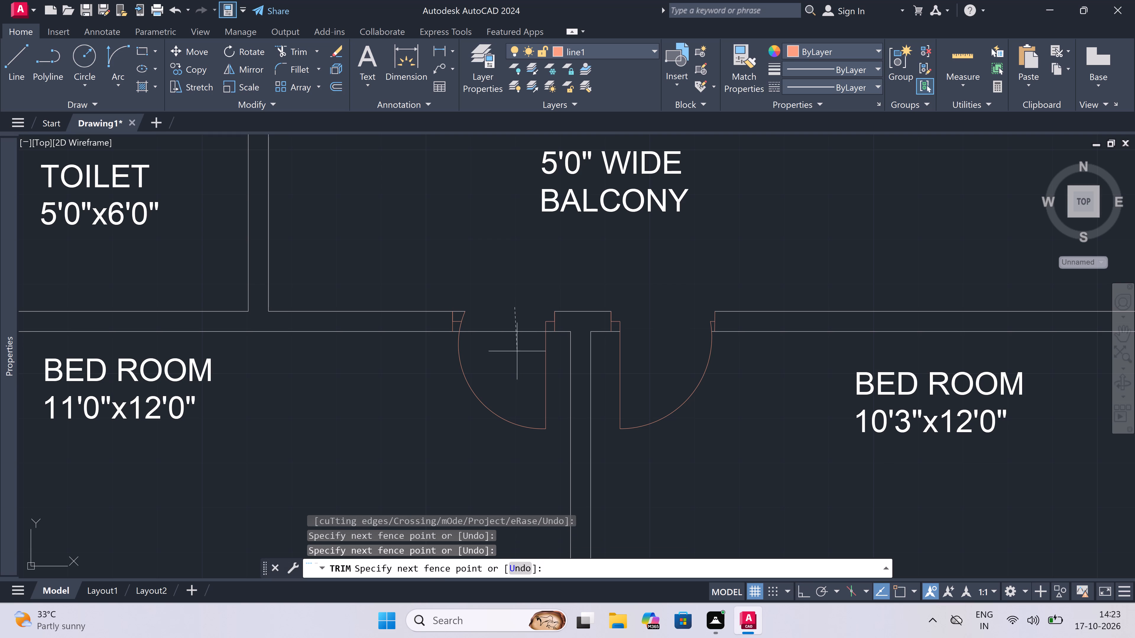
triple_click(517, 370)
click(512, 305)
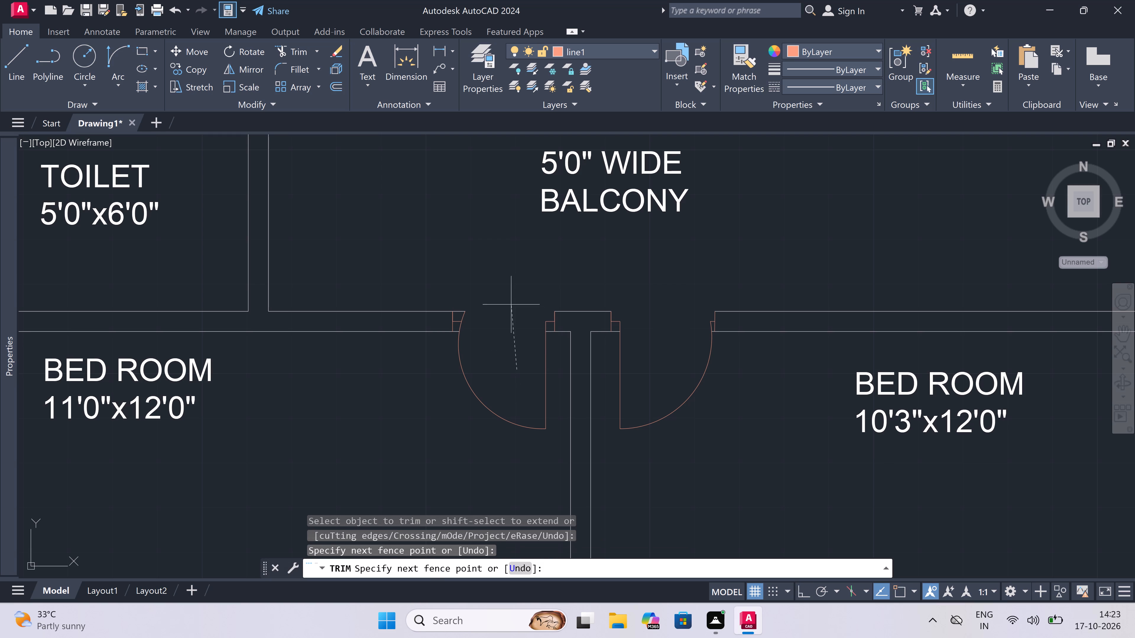
key(Escape)
Draw a jamb line across the wall between the western 5'0"x6'0" toilet and its bedroom, with a 2" eastward stop and a 2' leaf into the toilet.
scroll(590, 297, down, 3)
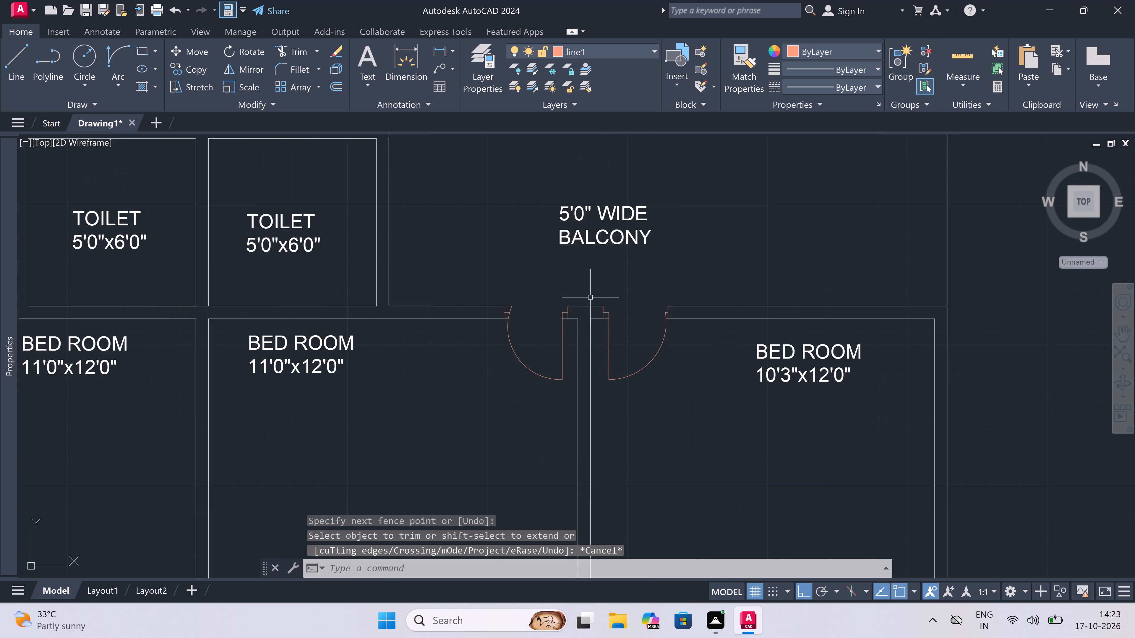
scroll(591, 298, down, 1)
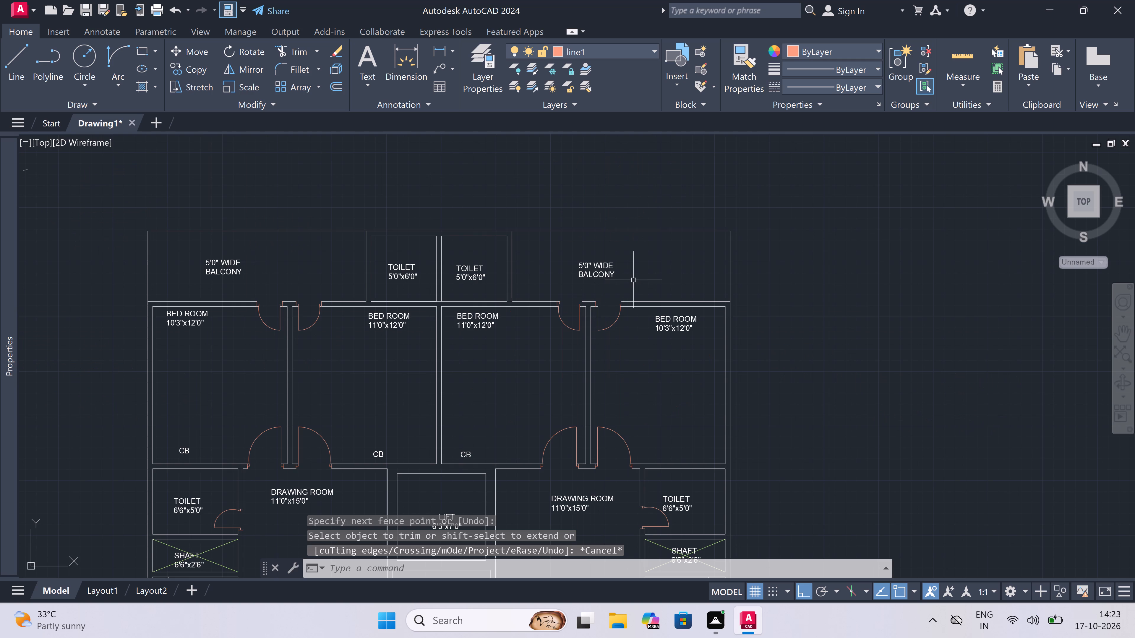
scroll(626, 287, down, 2)
scroll(518, 266, up, 3)
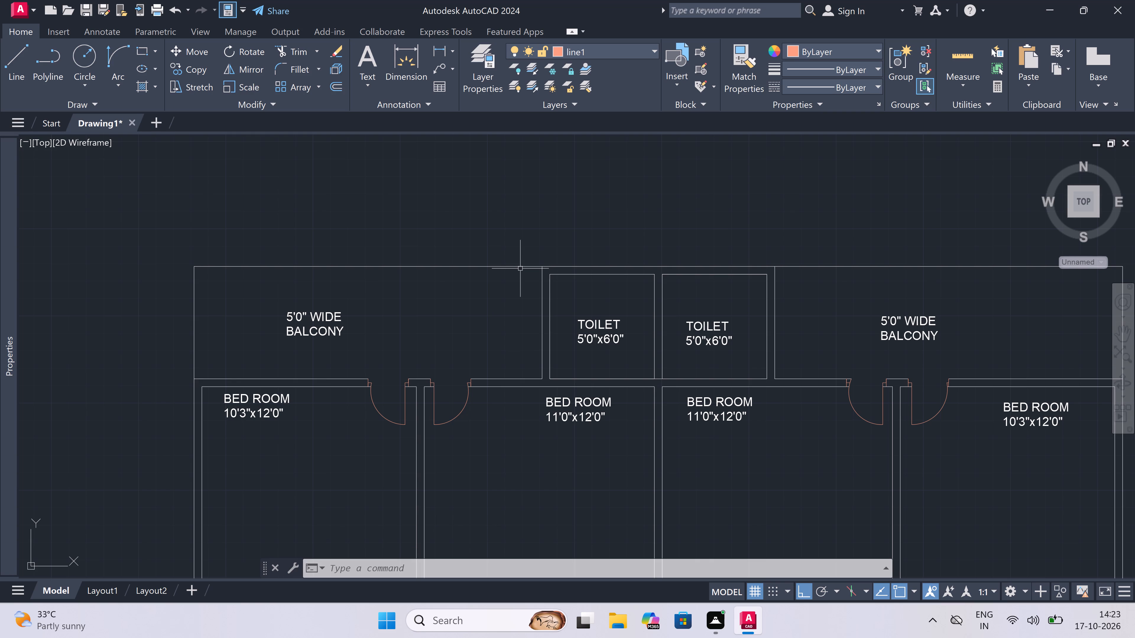
text(l)
key(space)
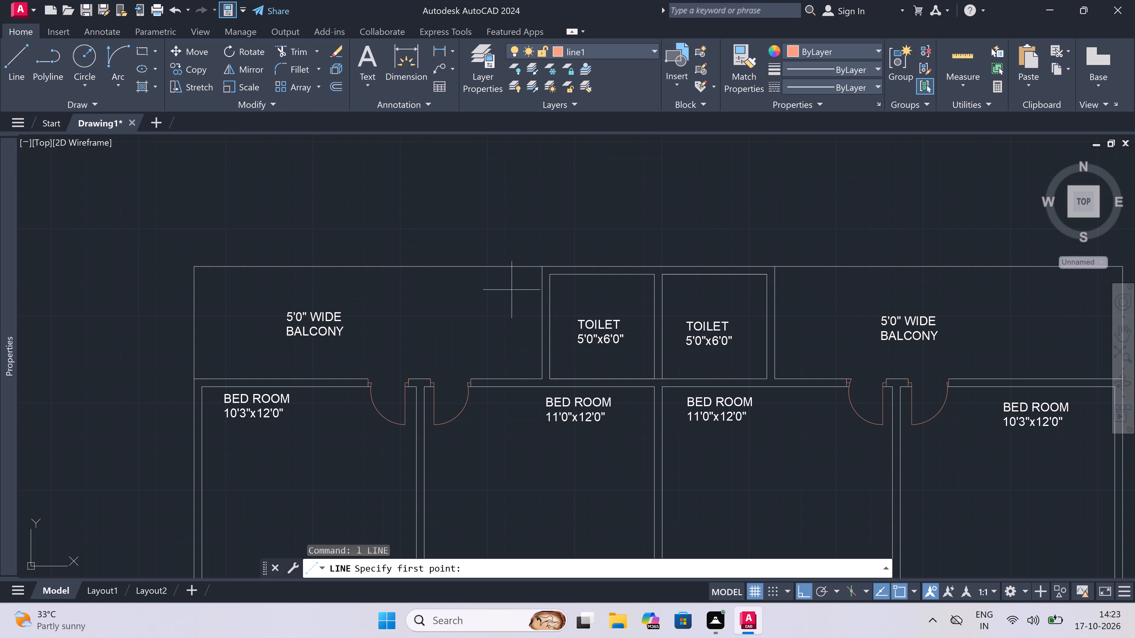
scroll(556, 370, up, 2)
click(554, 397)
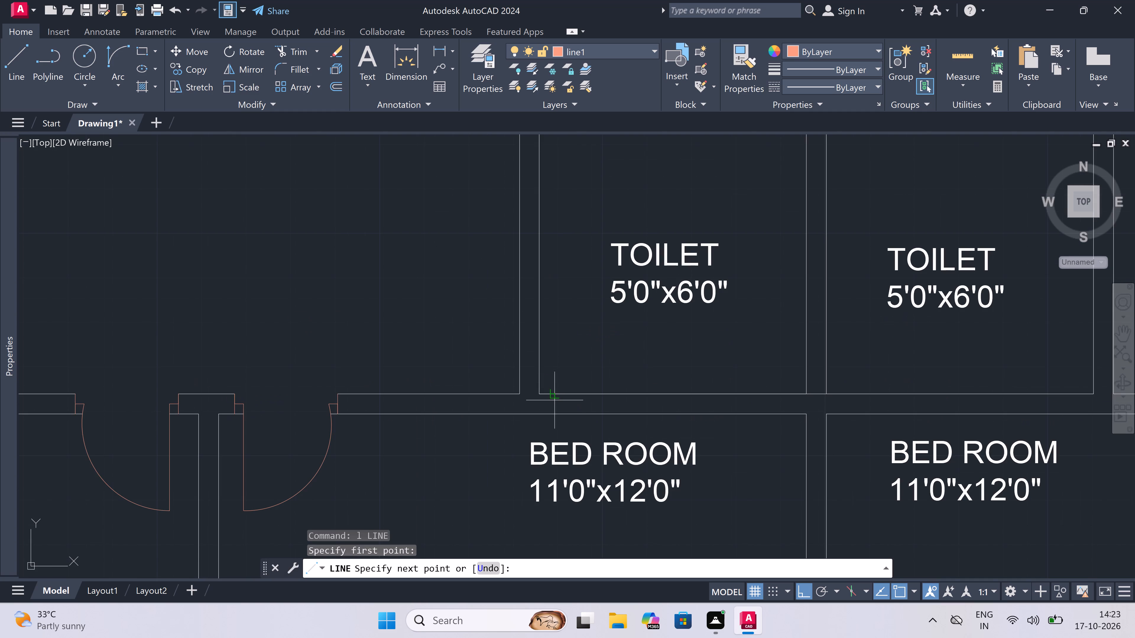
click(554, 417)
click(554, 403)
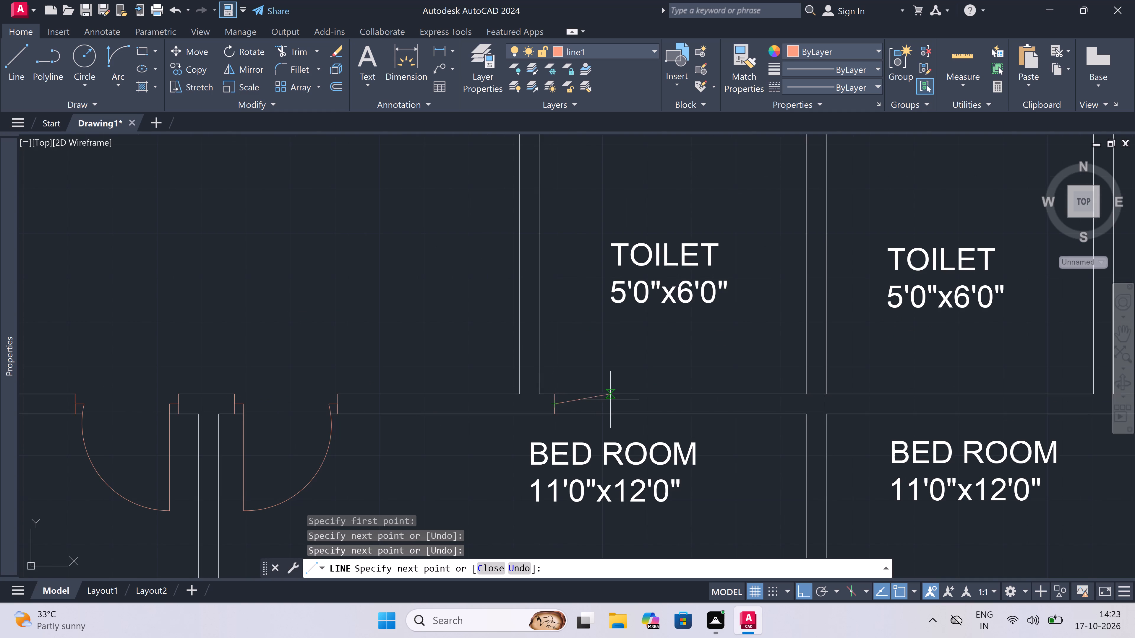
key(2)
key(shift+quotedbl)
key(space)
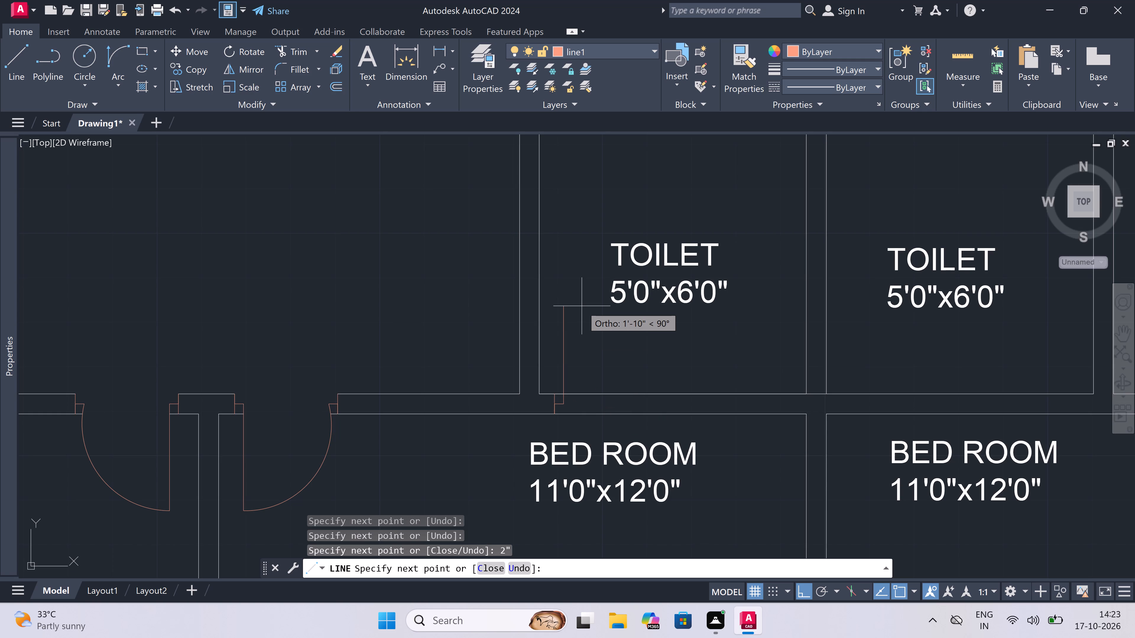
key(2)
text(')
key(space)
key(Escape)
Draw this toilet door's opposite jamb line across the wall, with a 2" westward stop from its midpoint.
key(space)
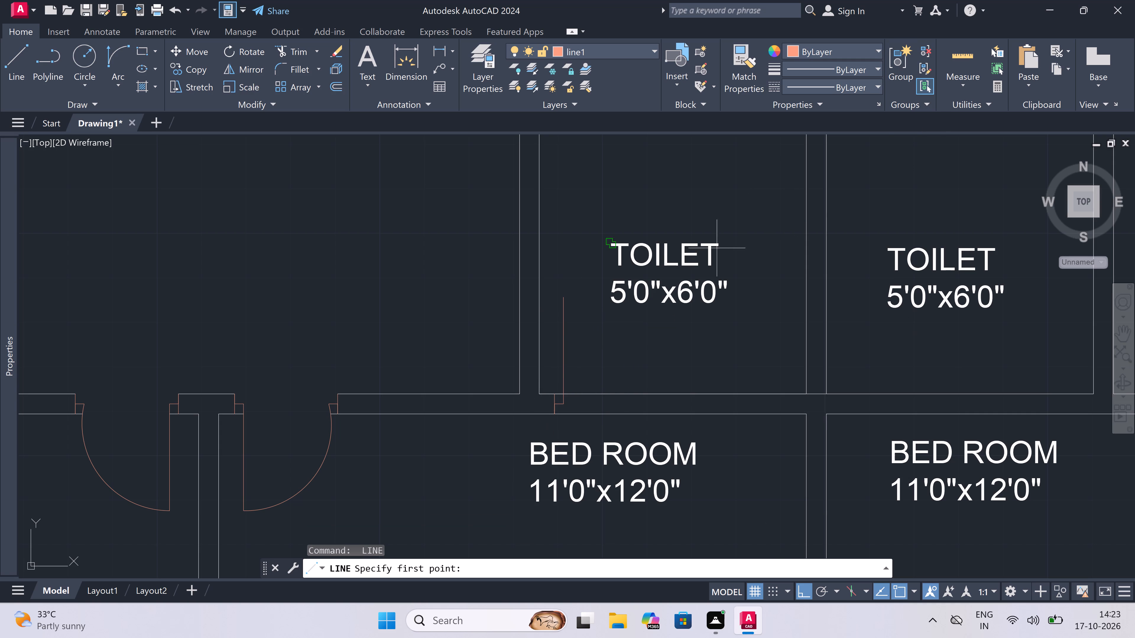
scroll(632, 330, up, 1)
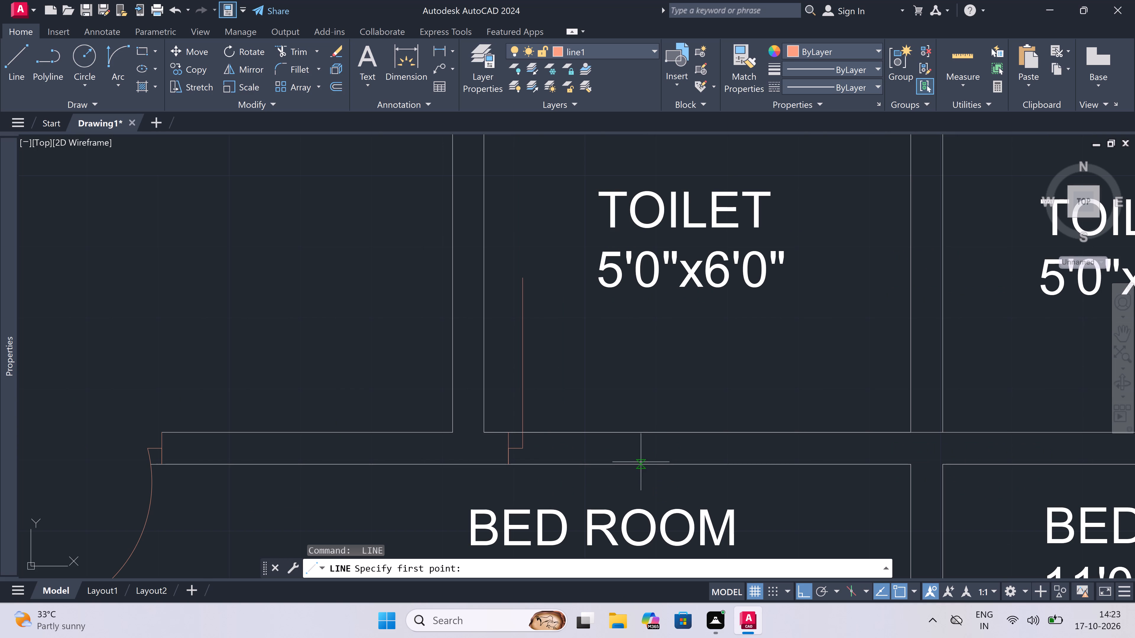
click(672, 437)
click(670, 466)
click(674, 450)
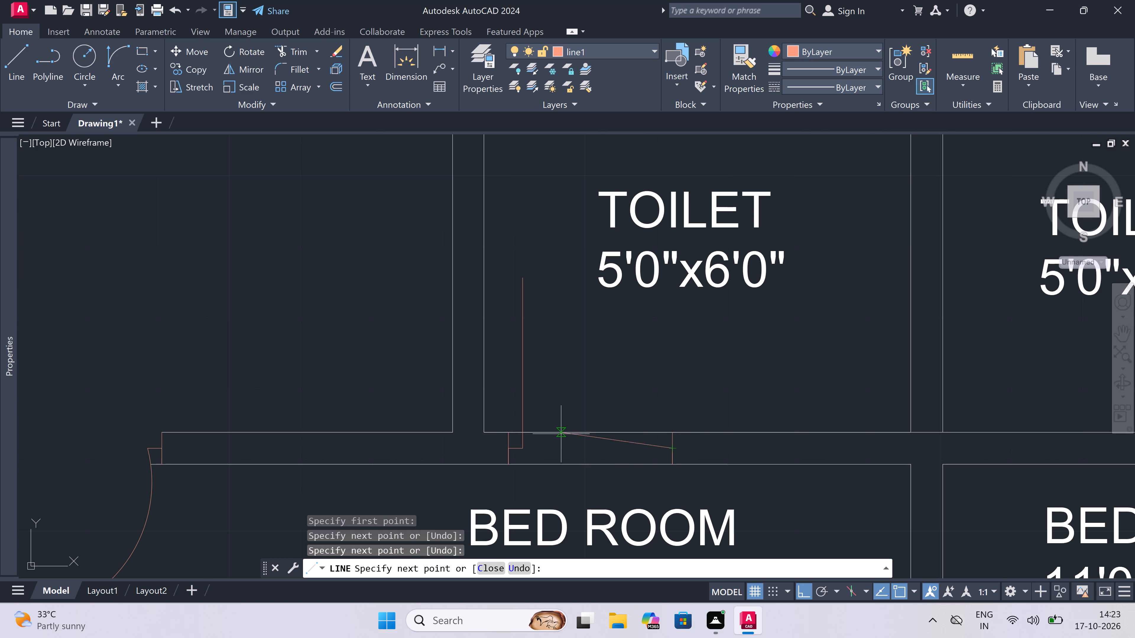
key(2)
text(")
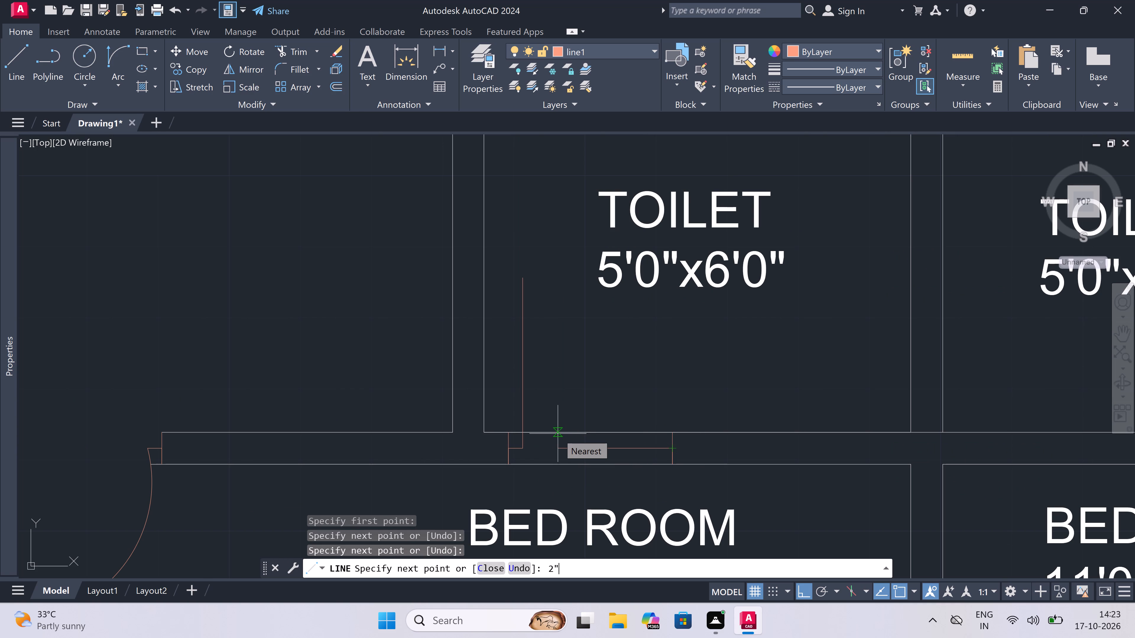
key(space)
key(Escape)
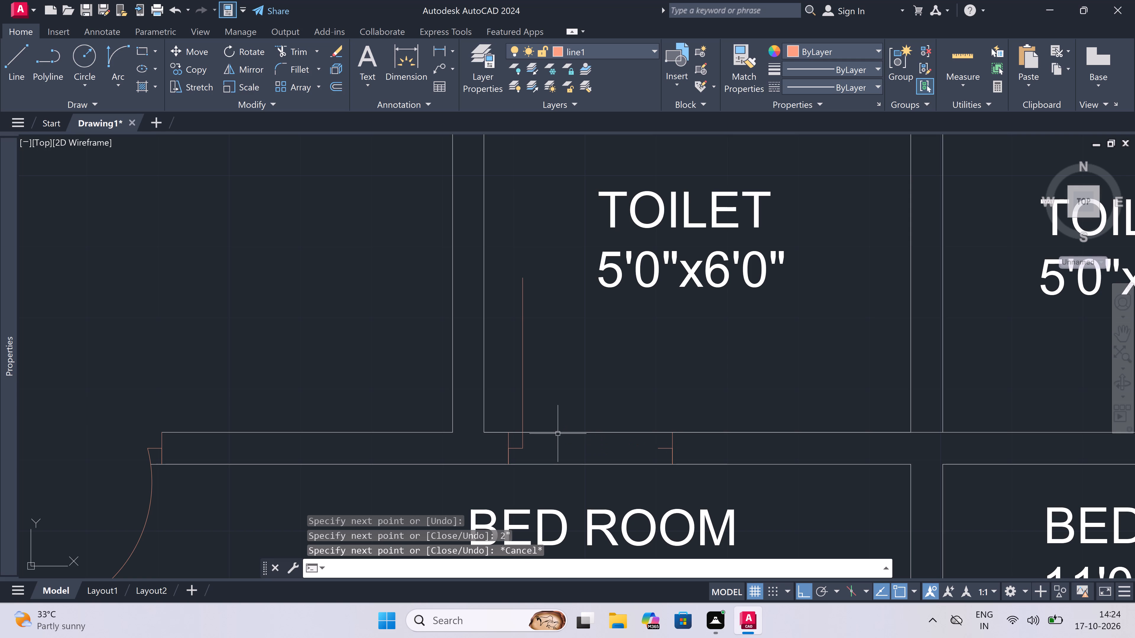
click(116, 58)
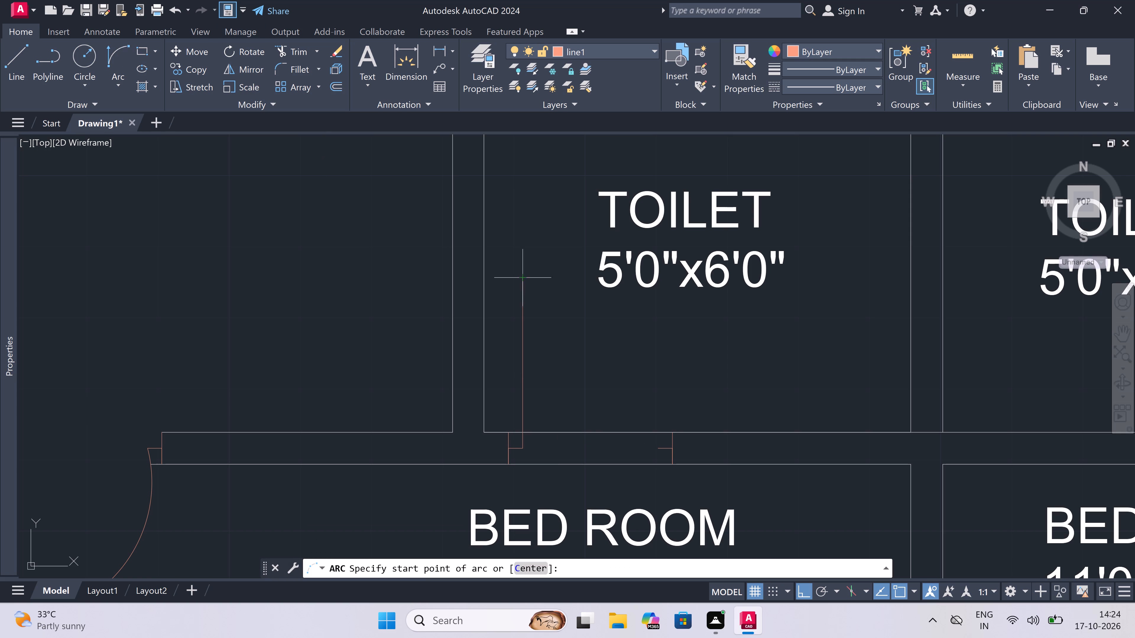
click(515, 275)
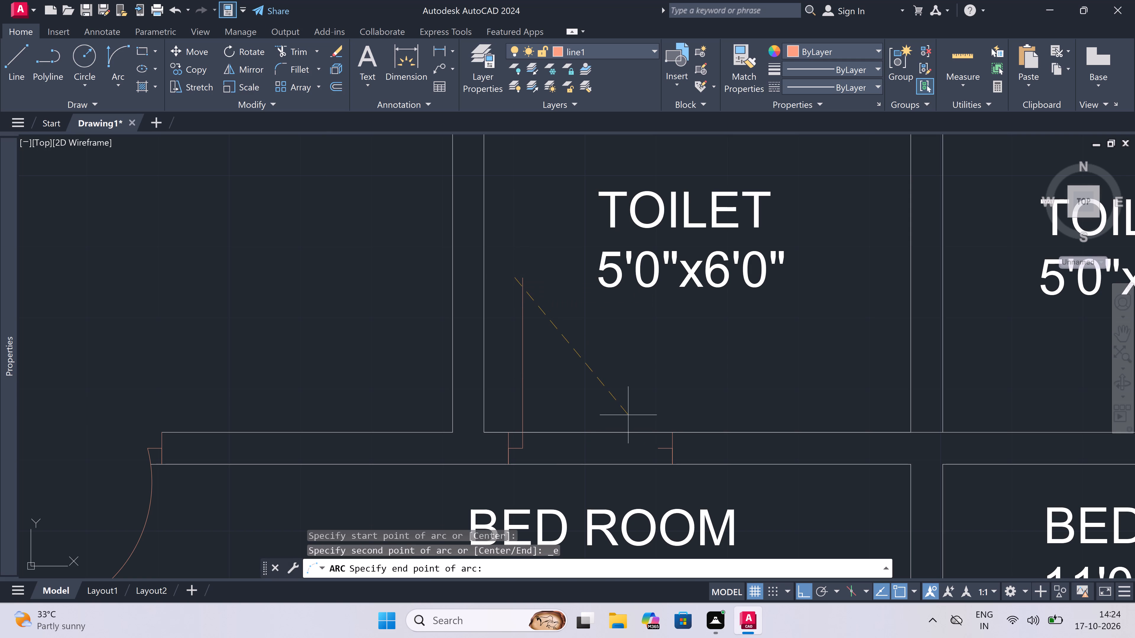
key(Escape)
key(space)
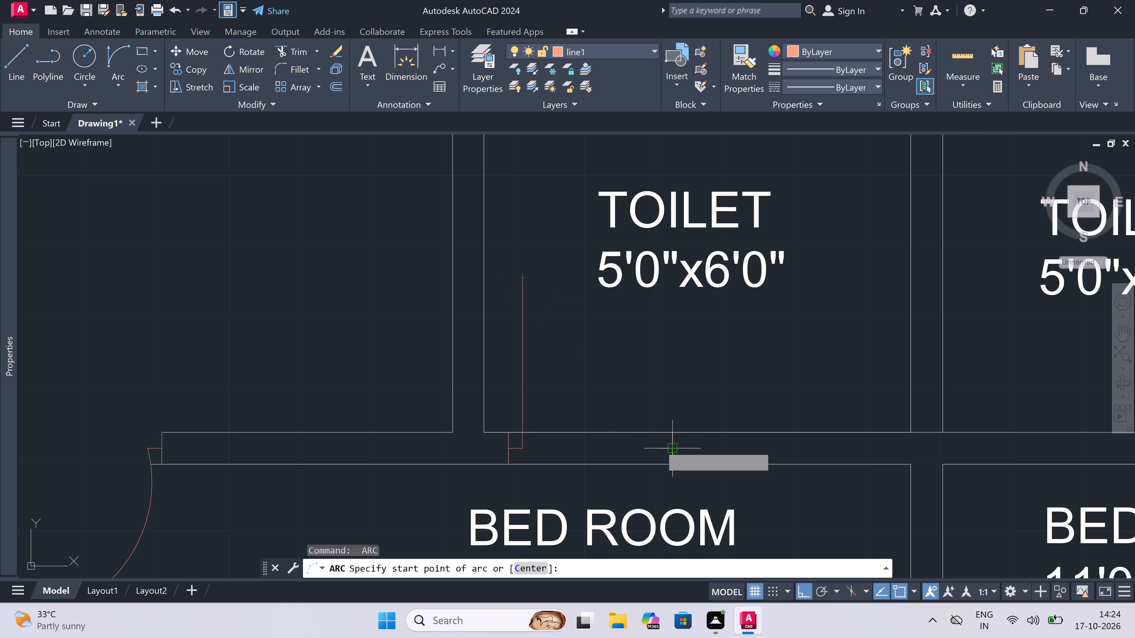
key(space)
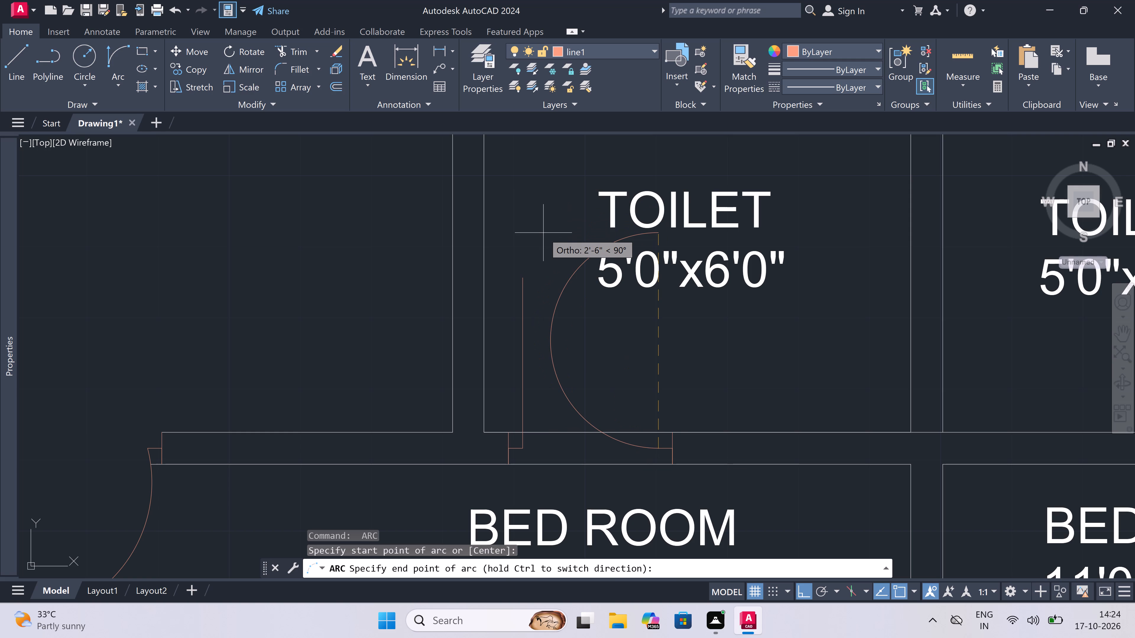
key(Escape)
Draw a three-point swing arc from the toilet door leaf's free end through the opposite stop, ending beyond the wall in the bedroom.
key(space)
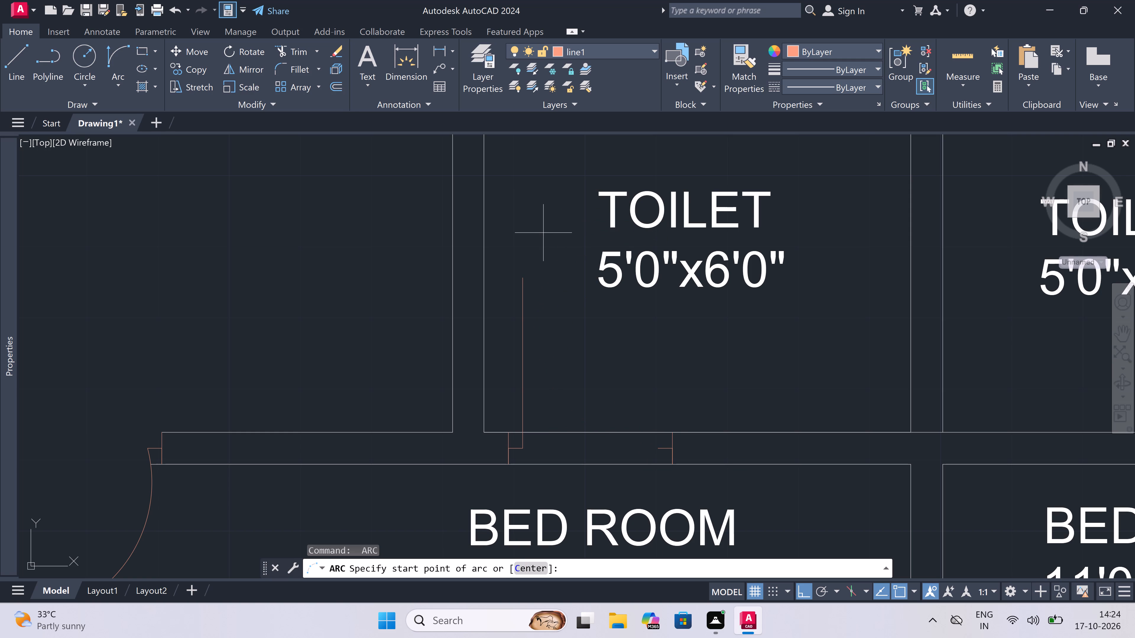
double_click(522, 273)
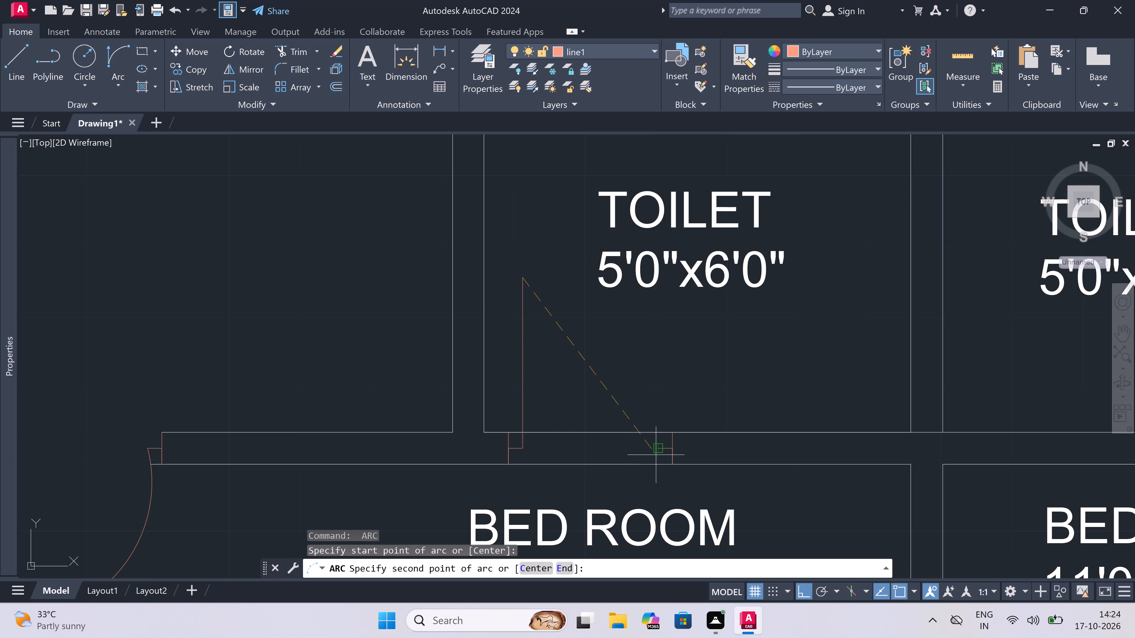
click(661, 450)
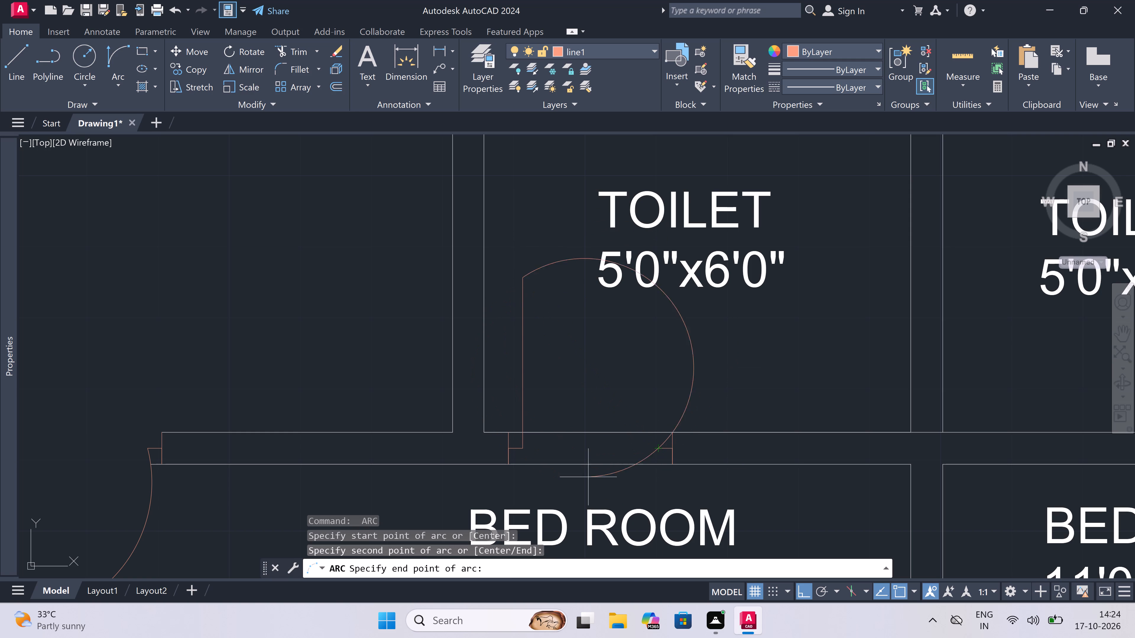
scroll(571, 480, down, 3)
scroll(566, 515, up, 3)
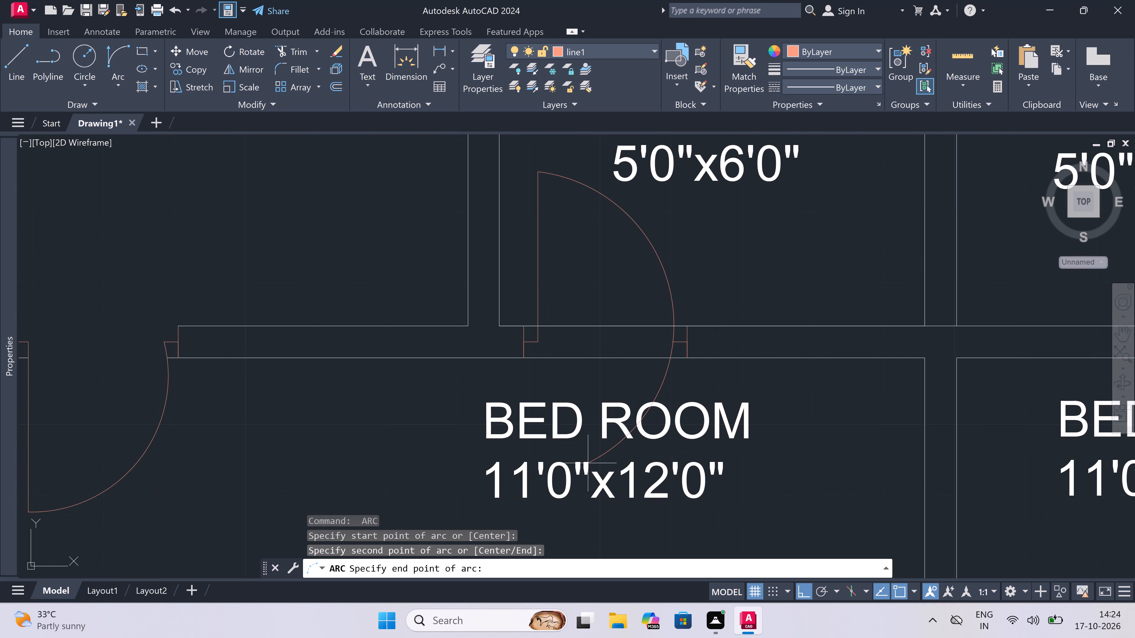
double_click(588, 463)
Trim the swing arc's excess beyond the opposite stop and both wall lines across the toilet door opening.
text(tr)
key(space)
click(588, 462)
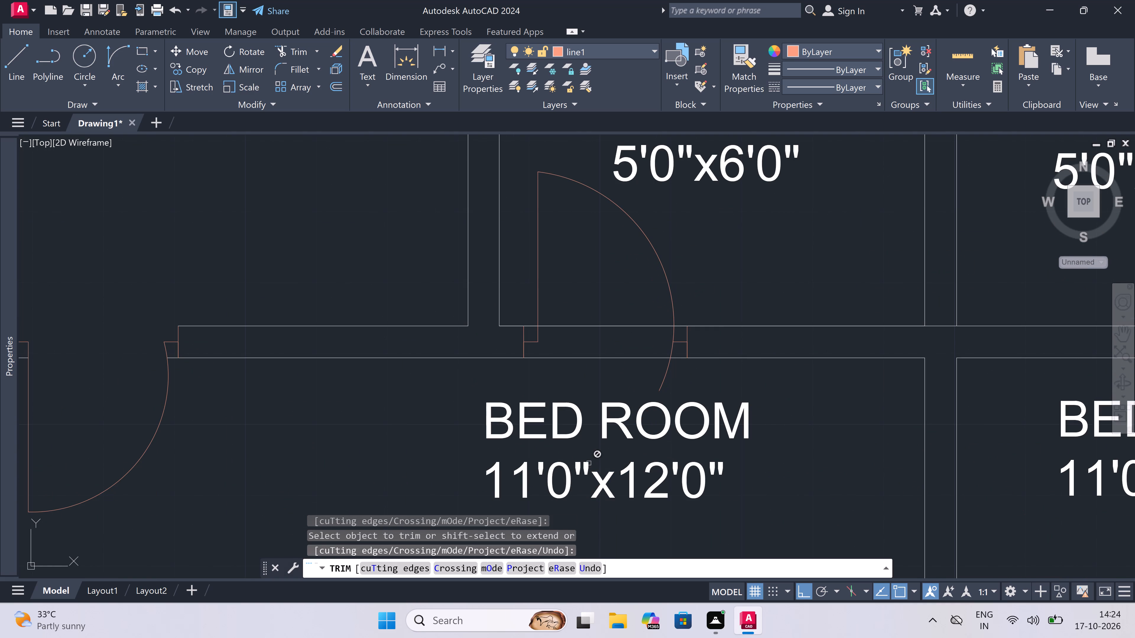
double_click(661, 376)
double_click(697, 376)
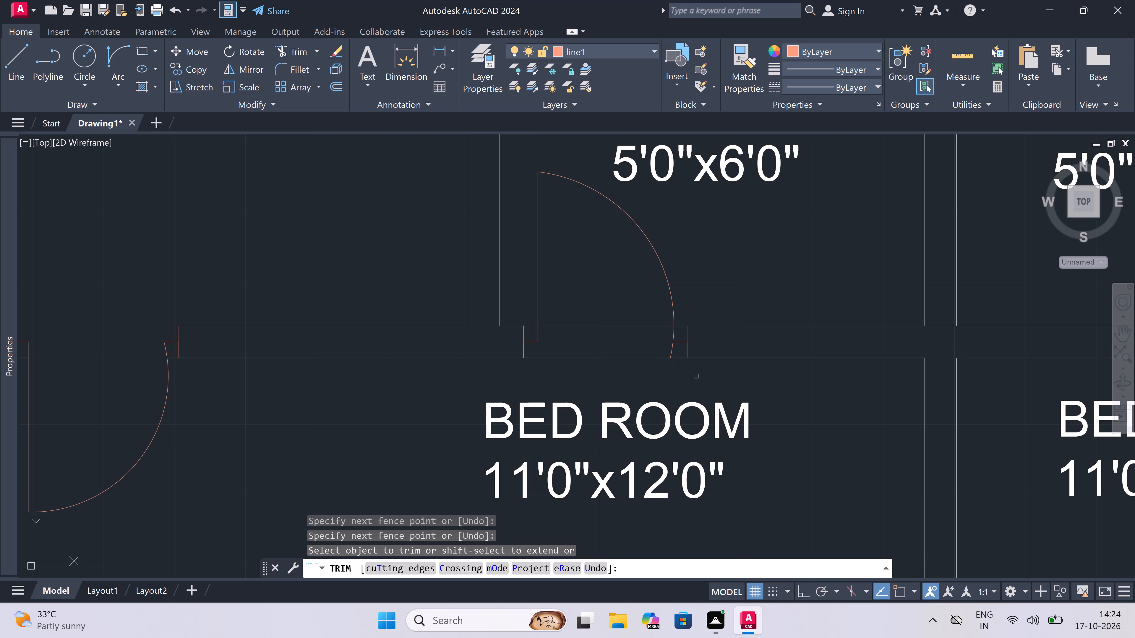
double_click(631, 370)
click(629, 277)
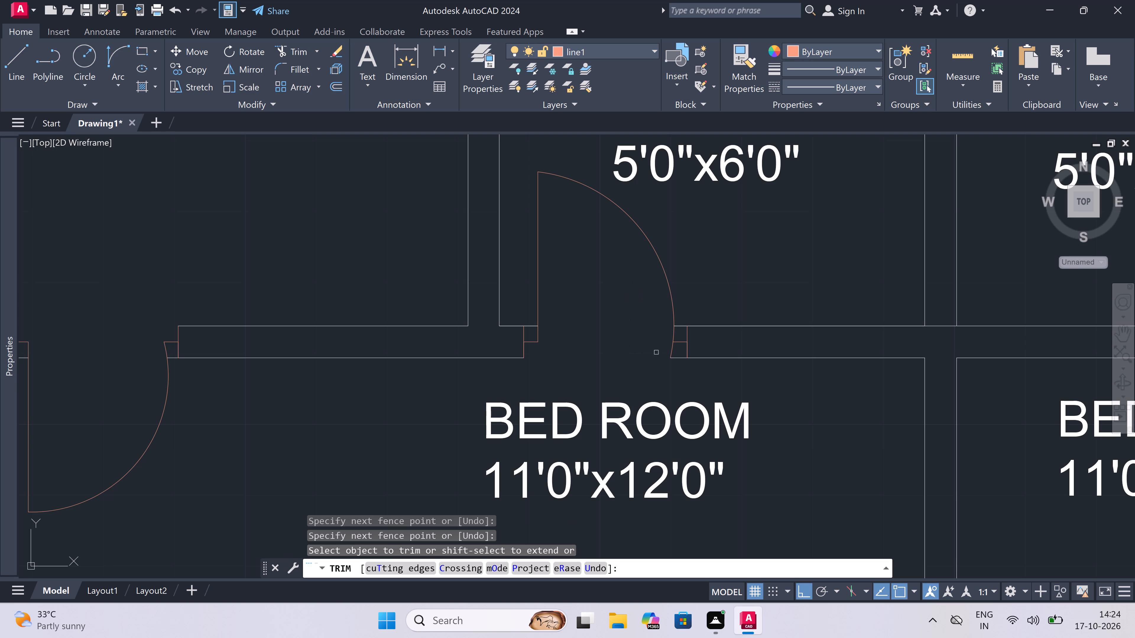
scroll(683, 358, up, 3)
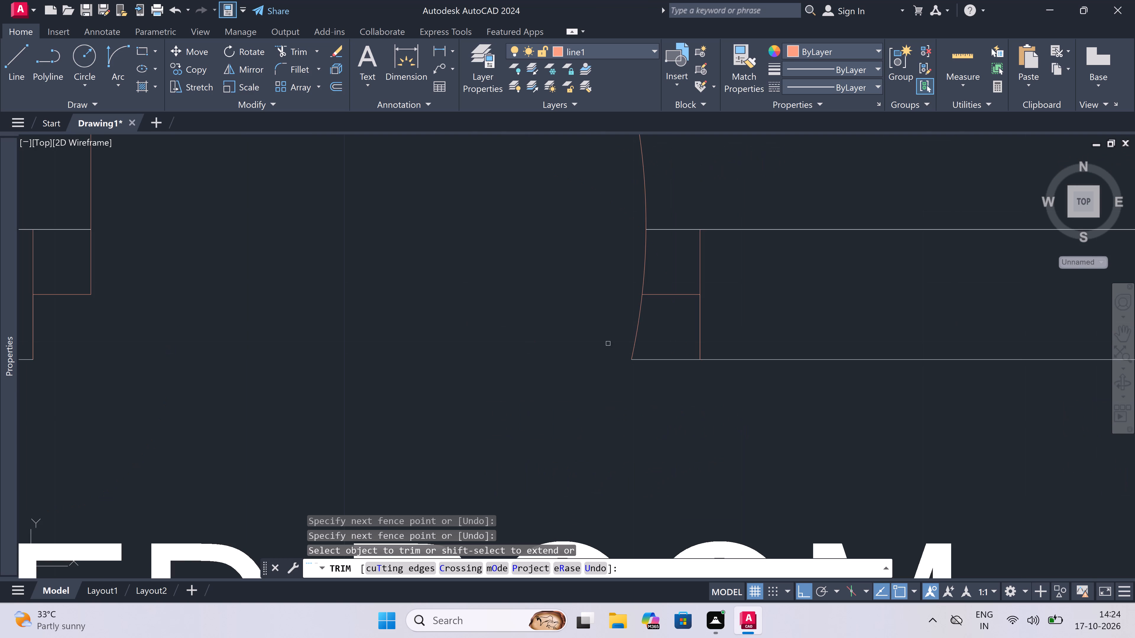
double_click(634, 320)
click(664, 369)
key(Escape)
Draw a jamb line across the wall between the eastern 5'0"x6'0" toilet and its bedroom, with a 2" westward stop and a 2' leaf into the toilet.
text(l)
key(space)
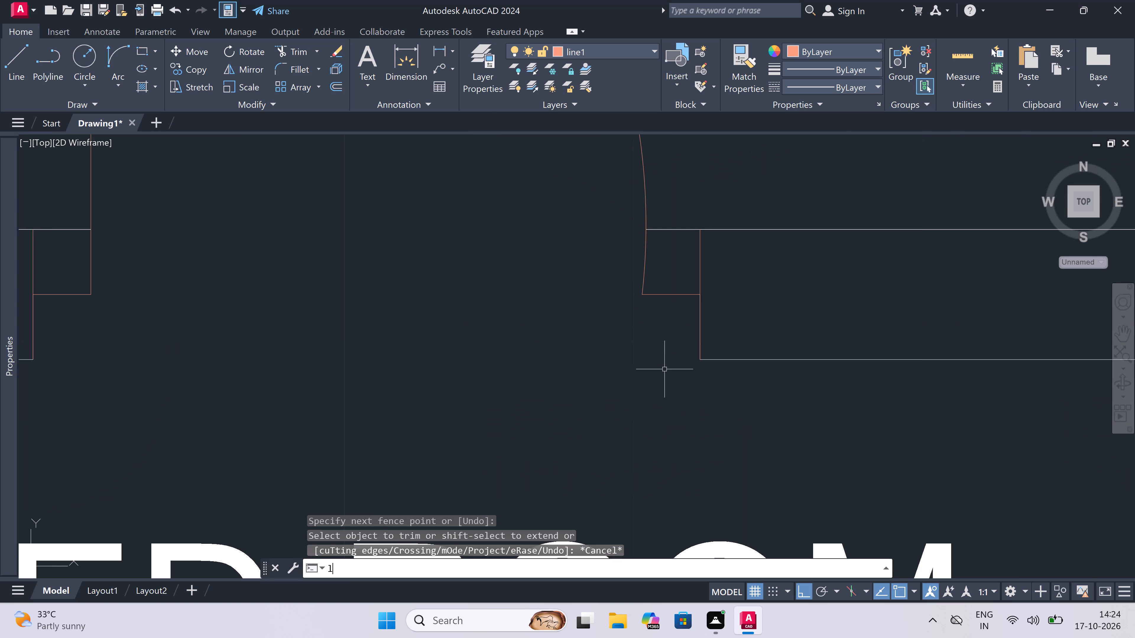
scroll(655, 390, down, 6)
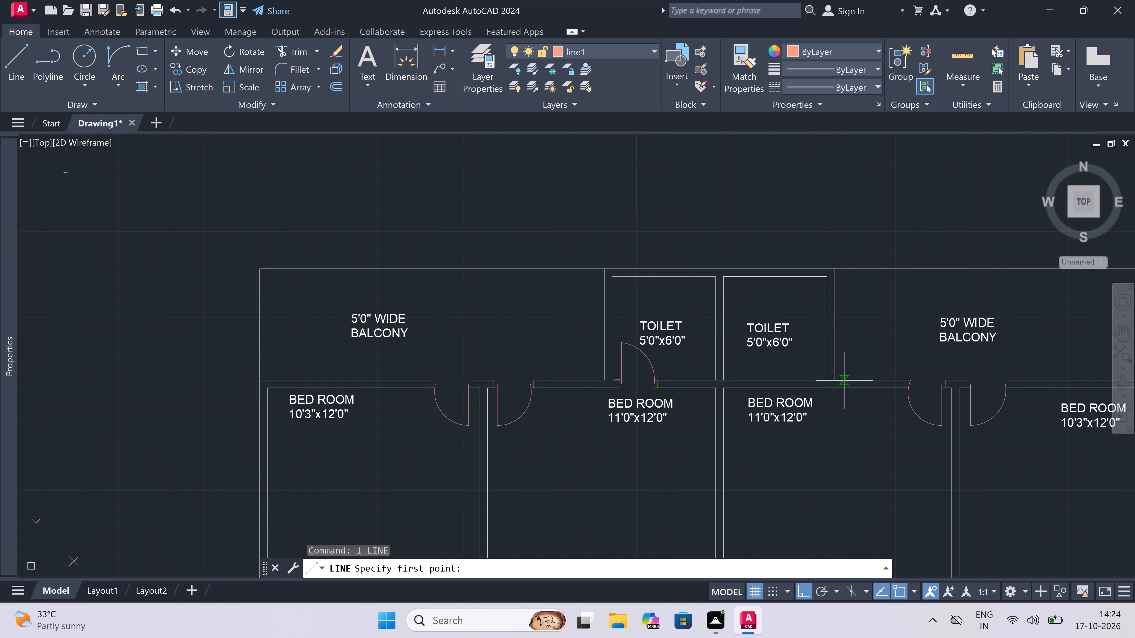
scroll(844, 381, up, 3)
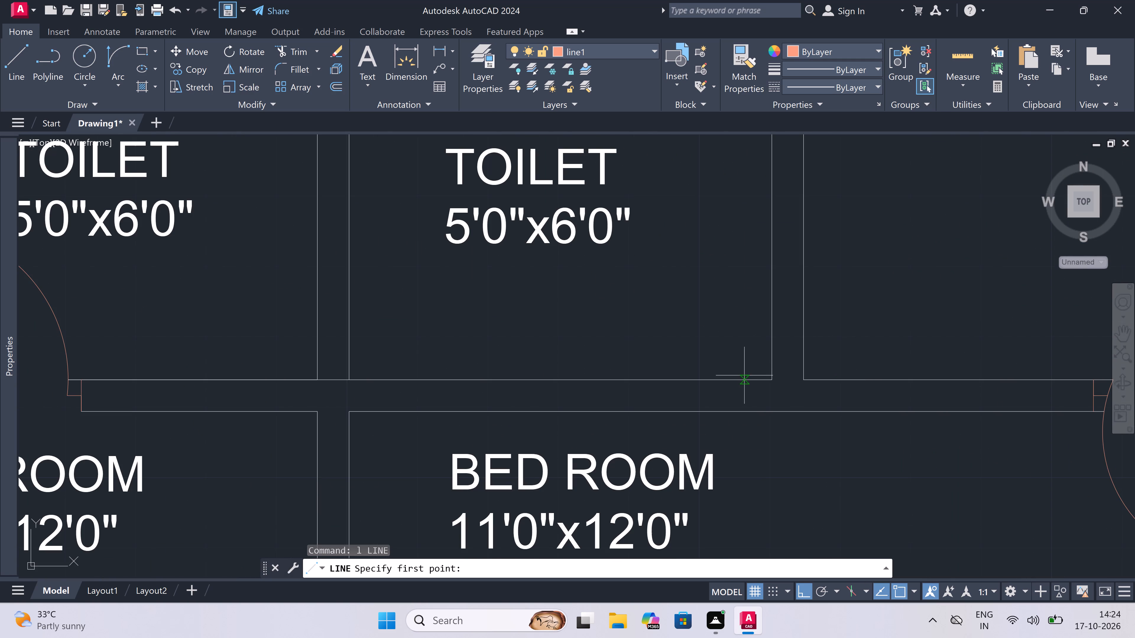
drag(743, 378, 743, 382)
click(740, 411)
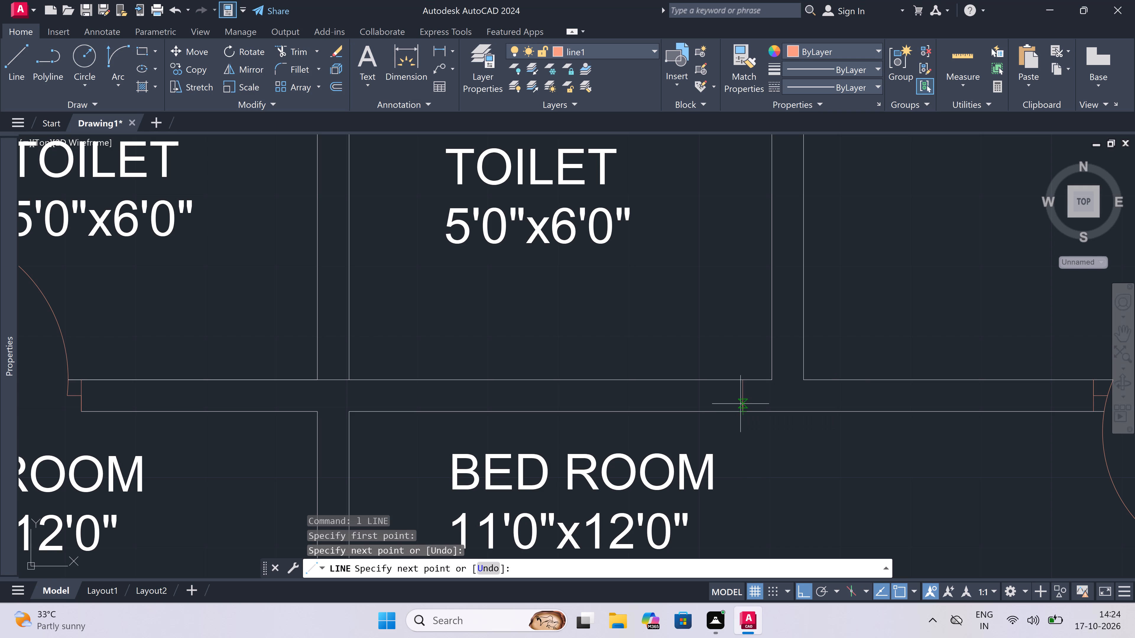
click(742, 394)
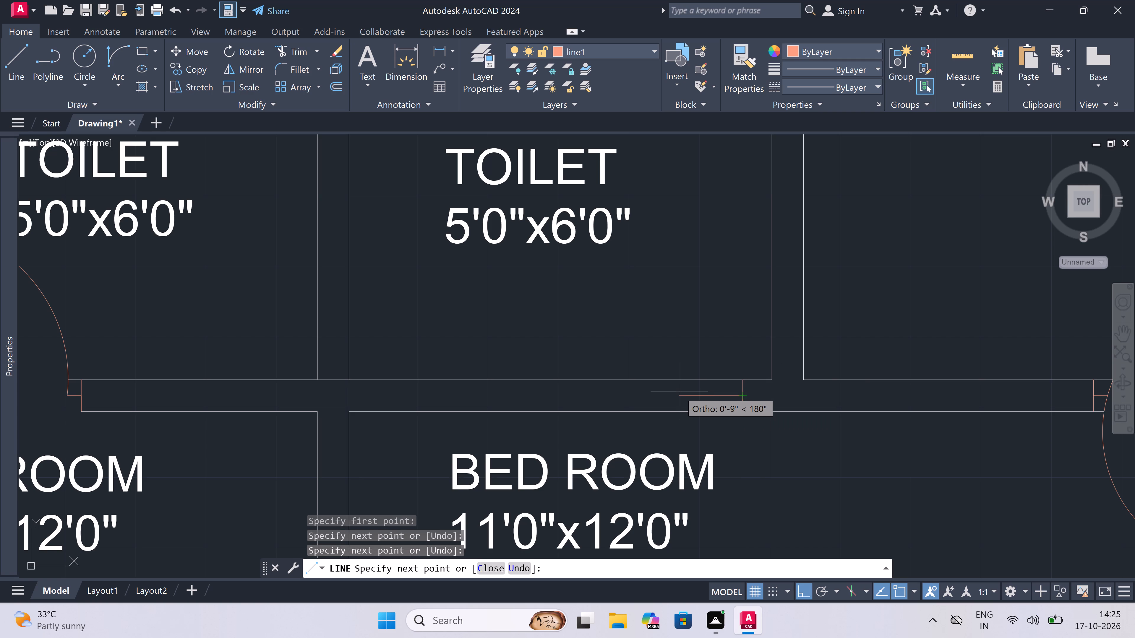
text(2")
key(space)
text(2')
key(space)
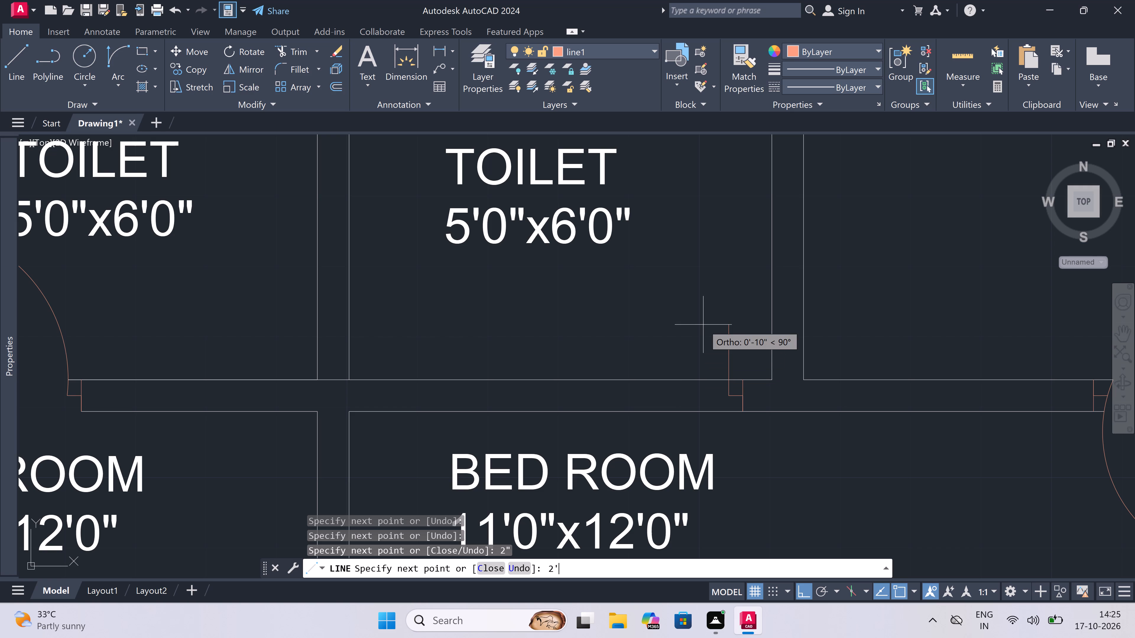
key(Escape)
Draw this toilet door's opposite jamb line across the wall to the west, with a 2" eastward stop from its midpoint.
key(space)
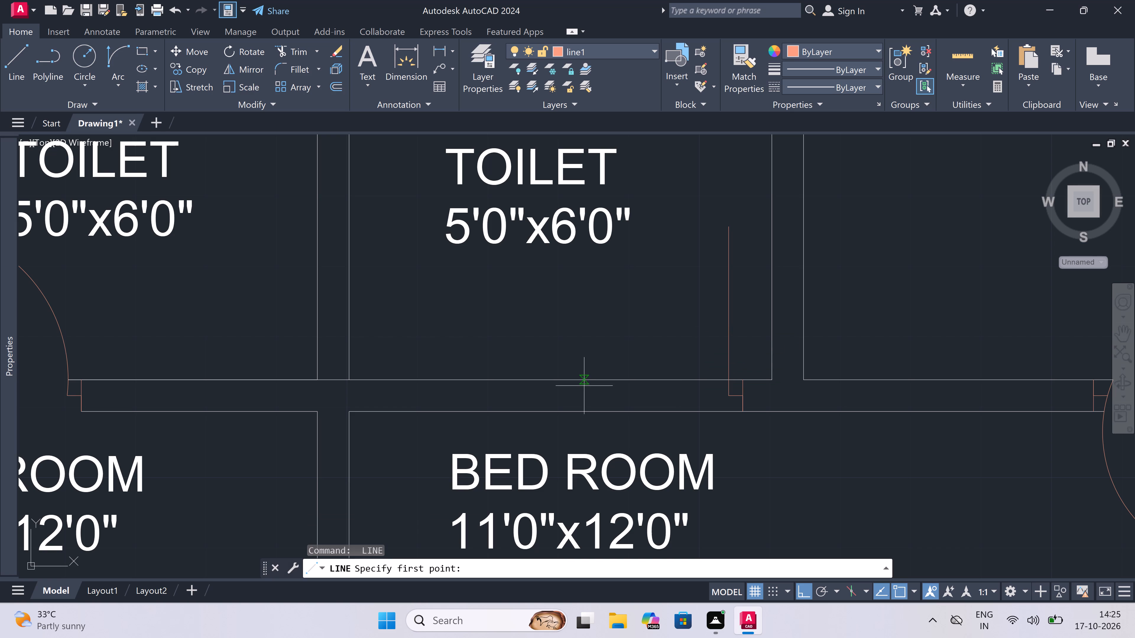
click(588, 383)
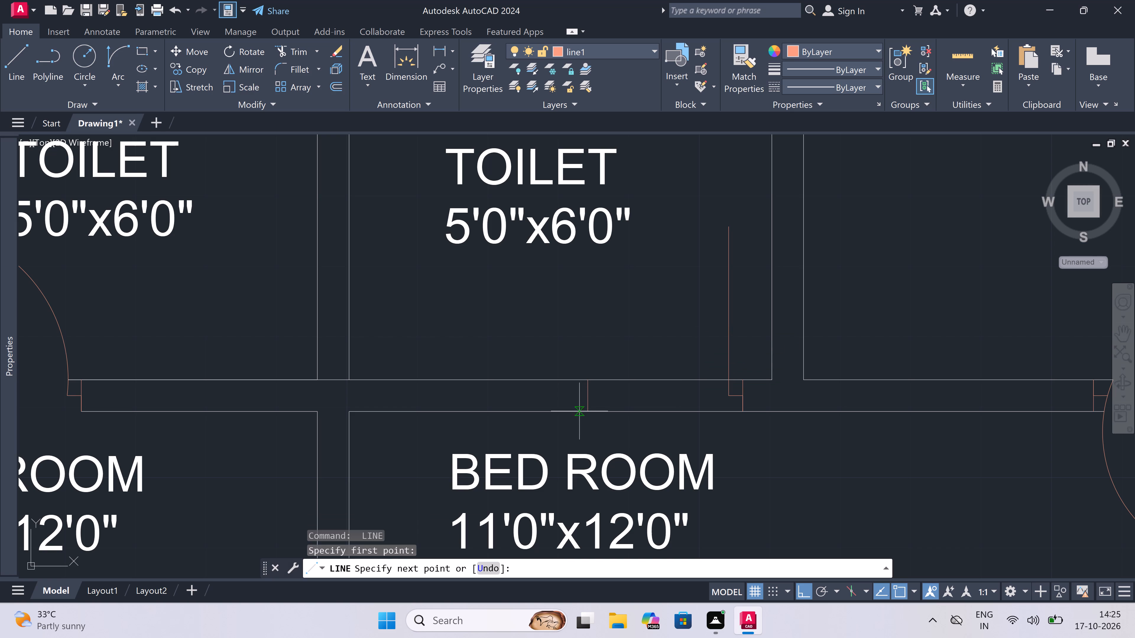
click(582, 410)
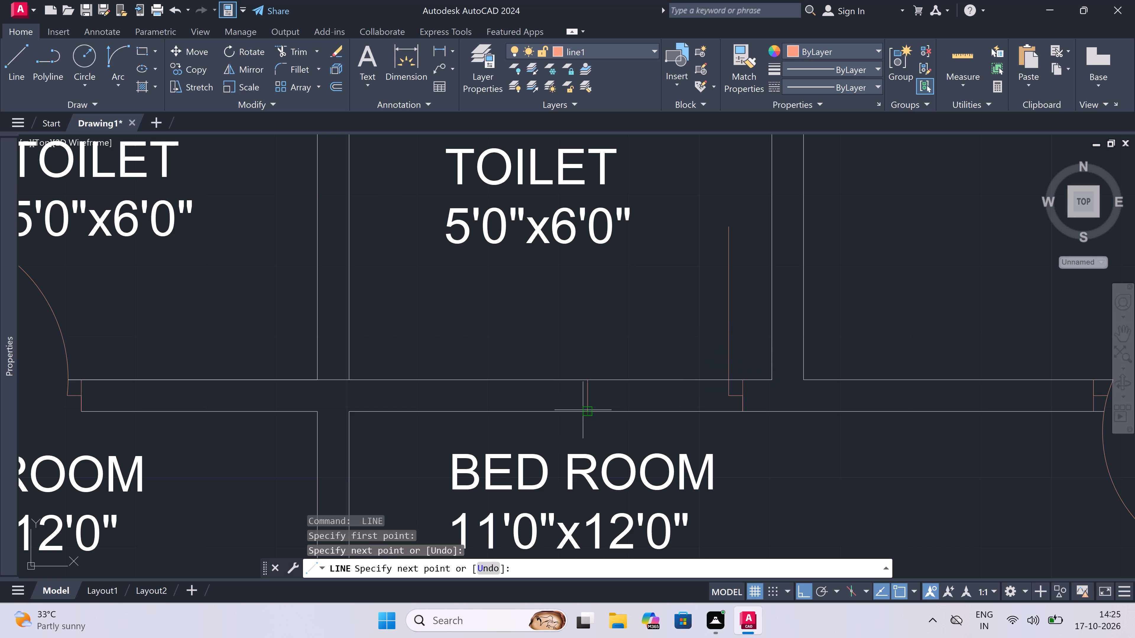
click(589, 395)
text(2")
key(space)
key(Escape)
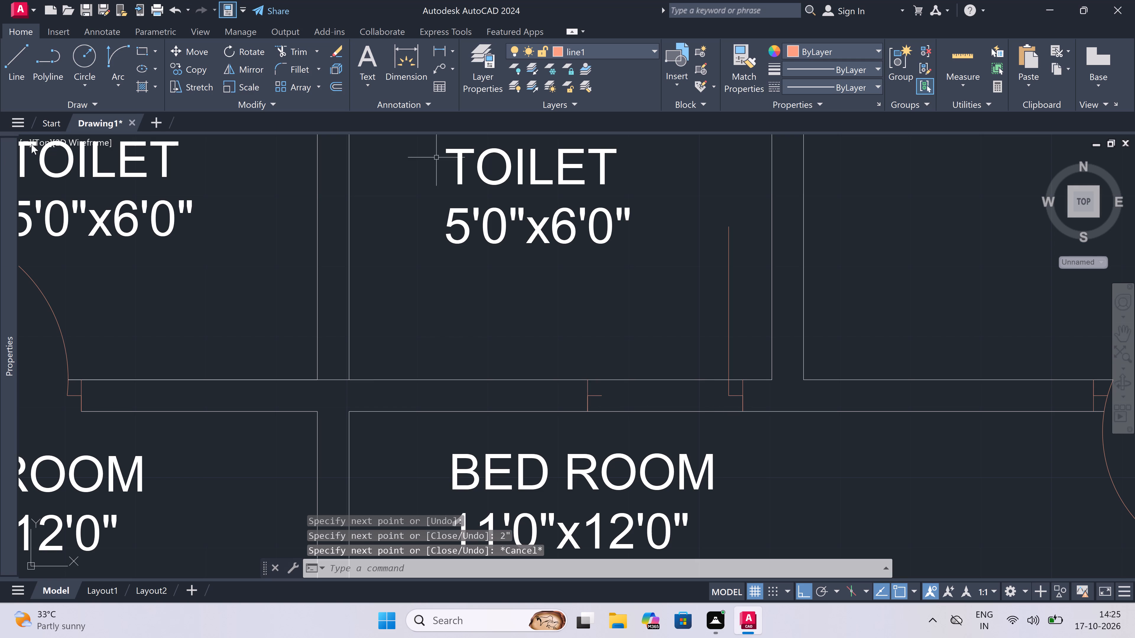
Draw a start-end-direction swing arc from the toilet door leaf's free end to the end of the opposite stop.
click(113, 53)
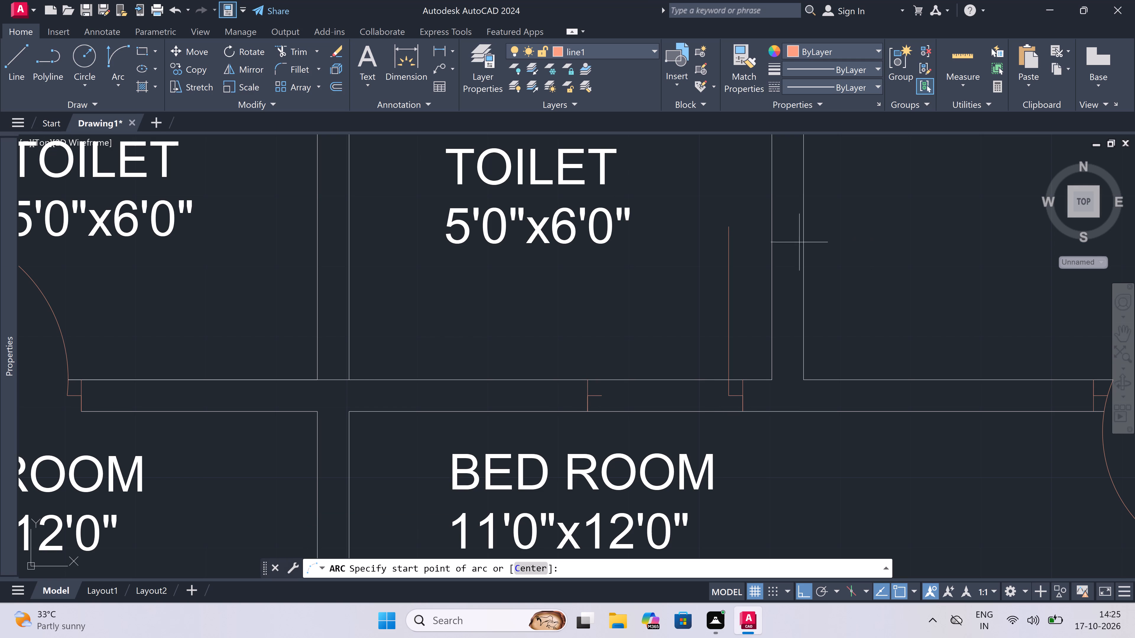
double_click(729, 226)
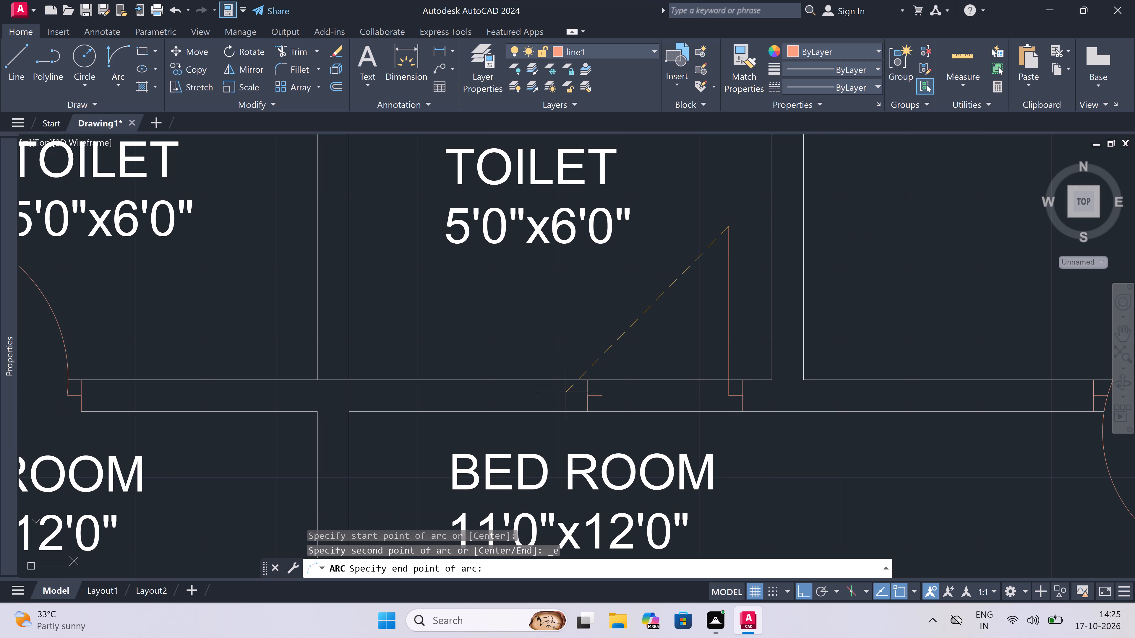
click(603, 397)
double_click(579, 311)
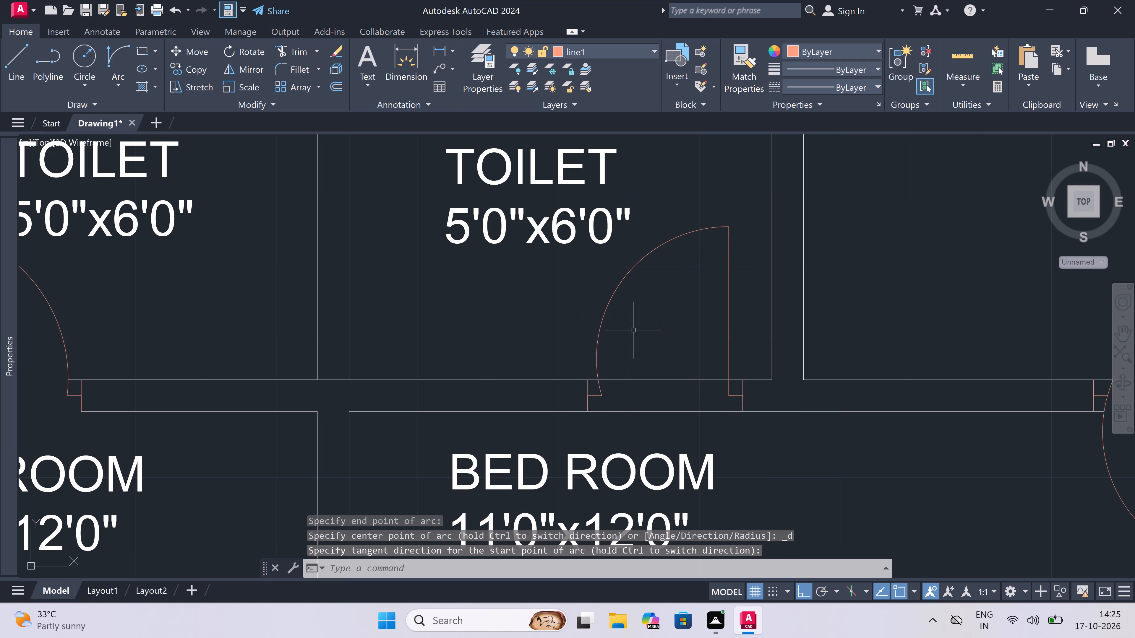
Trim both wall lines across the eastern toilet's door opening between its two jambs.
key(t)
key(r)
key(space)
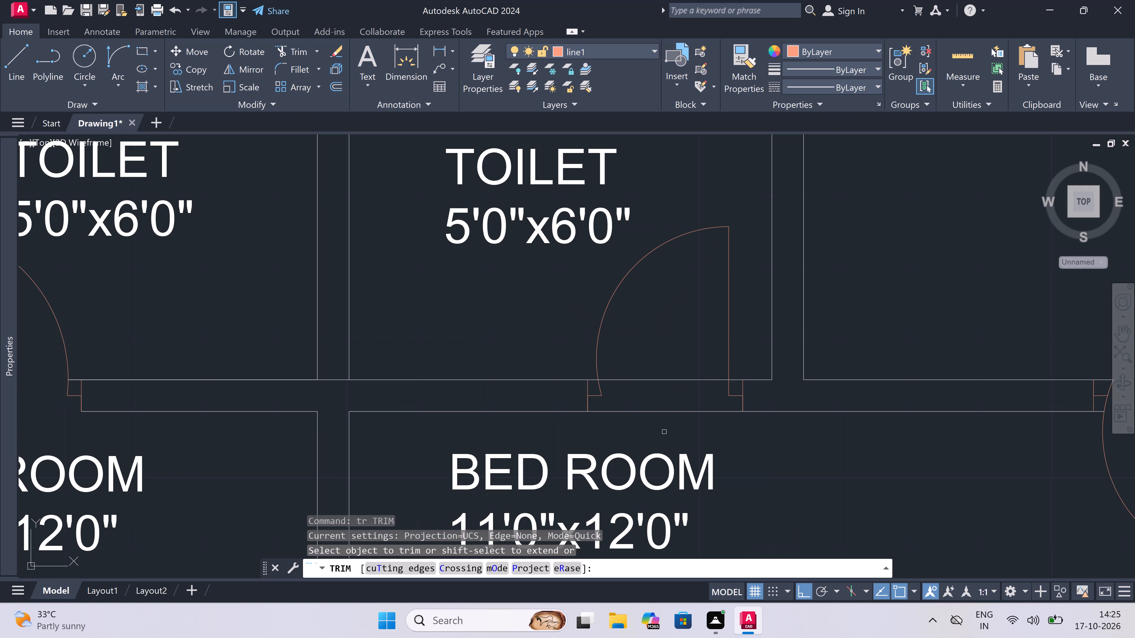
double_click(657, 355)
click(655, 425)
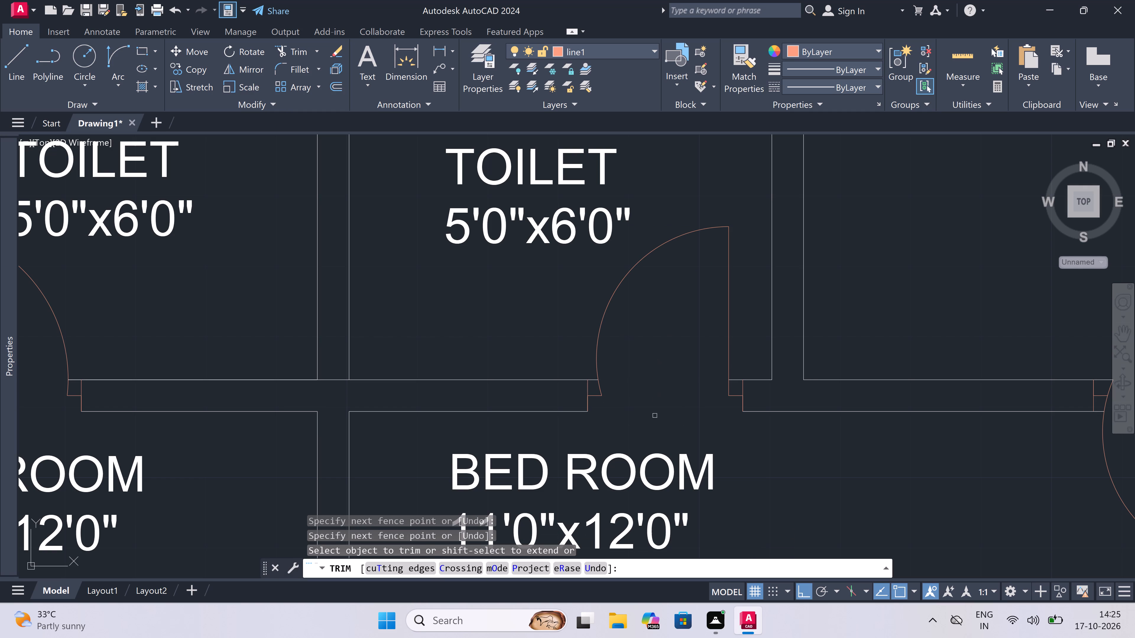
key(Escape)
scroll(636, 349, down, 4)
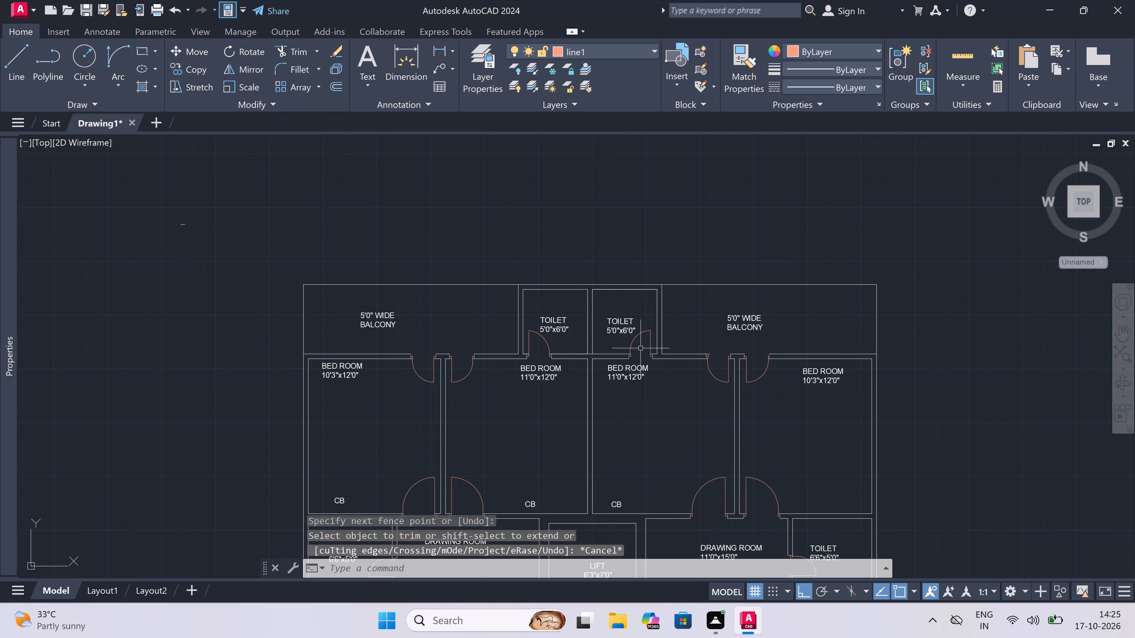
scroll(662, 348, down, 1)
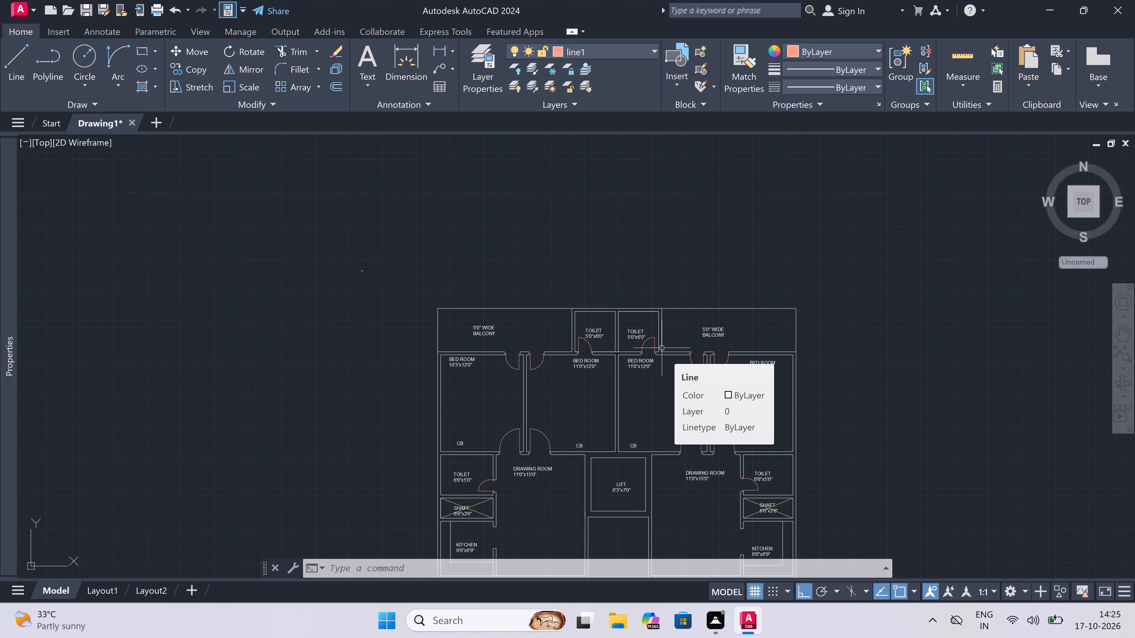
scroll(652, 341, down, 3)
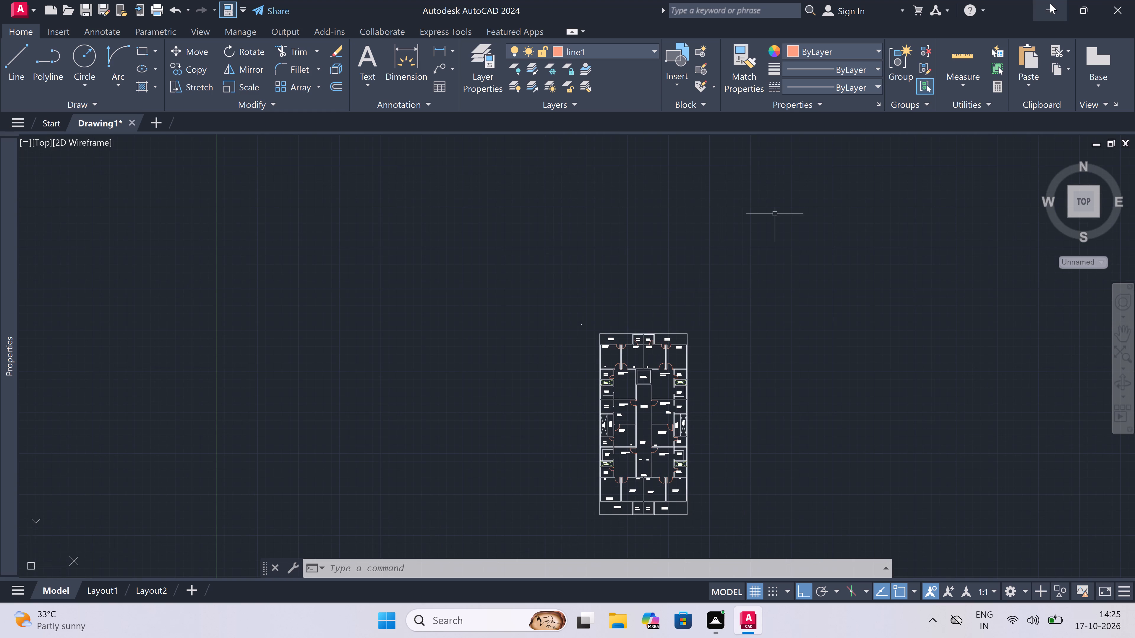
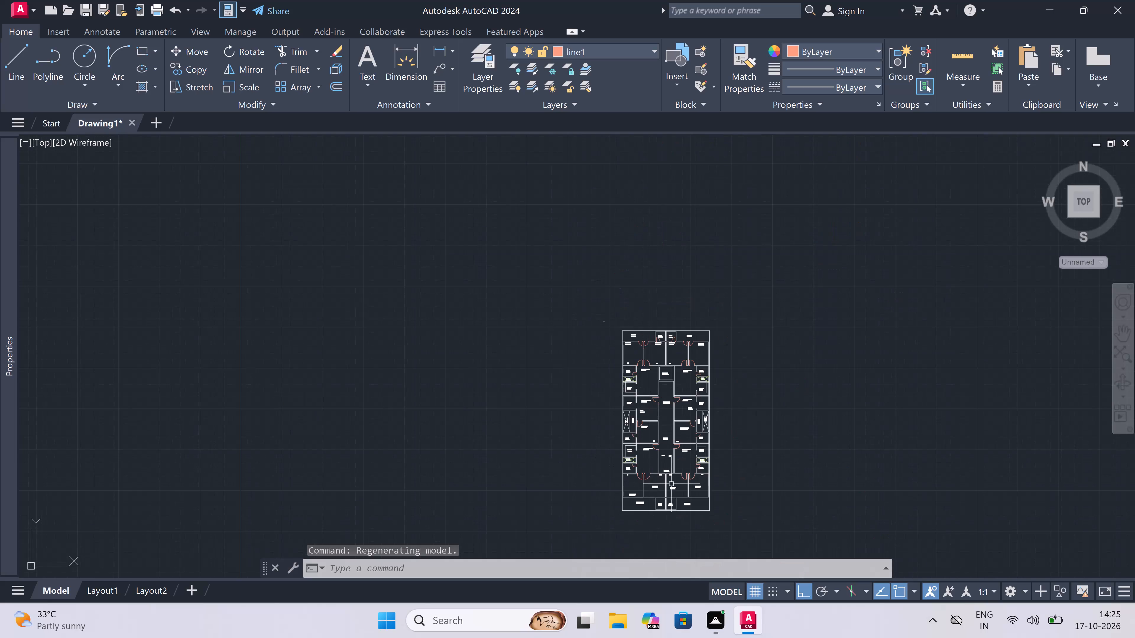
Draw a jamb line across the wall between the south end's western 5'0"x6'0" toilet and bedroom, with a 2" eastward stop and 2' leaf into the toilet.
scroll(670, 499, up, 2)
scroll(672, 495, down, 1)
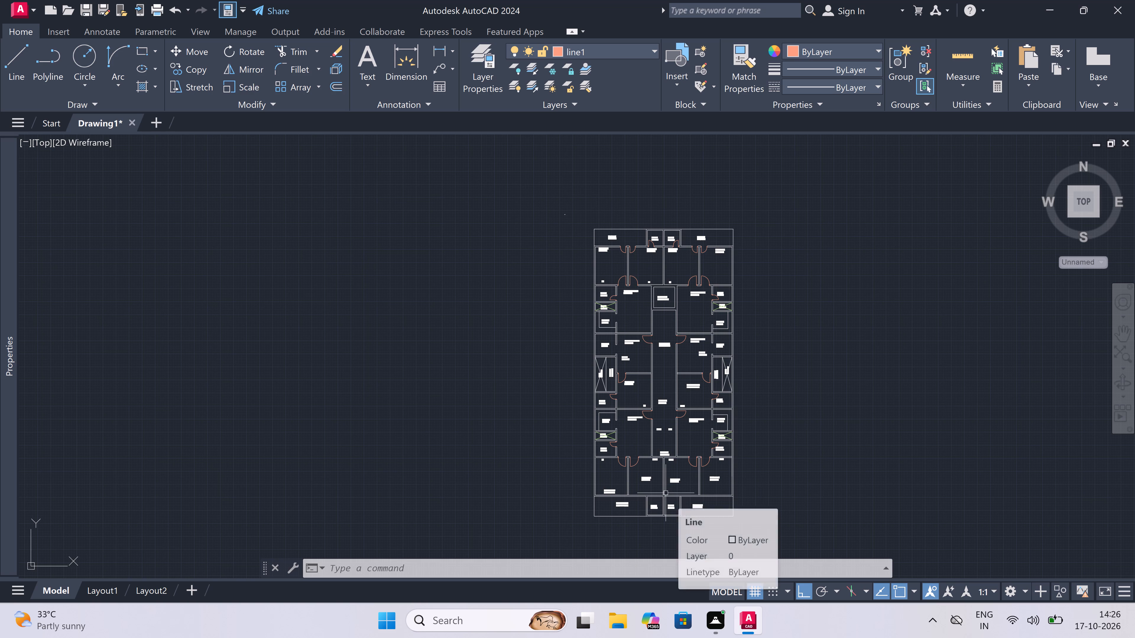
scroll(632, 483, down, 2)
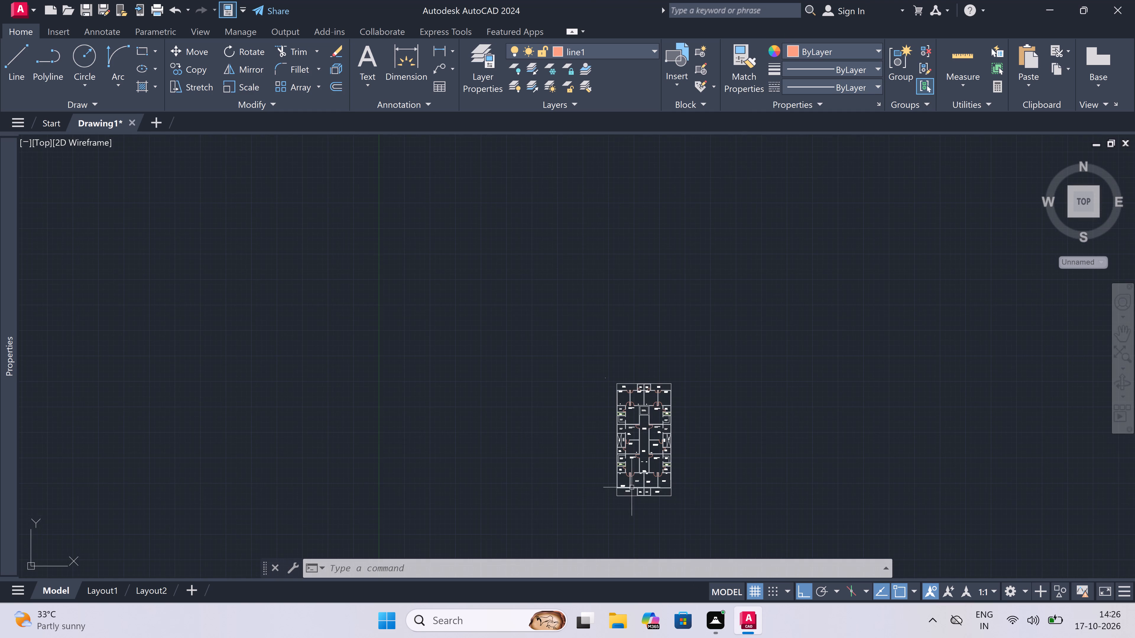
scroll(632, 495, up, 5)
scroll(702, 422, up, 1)
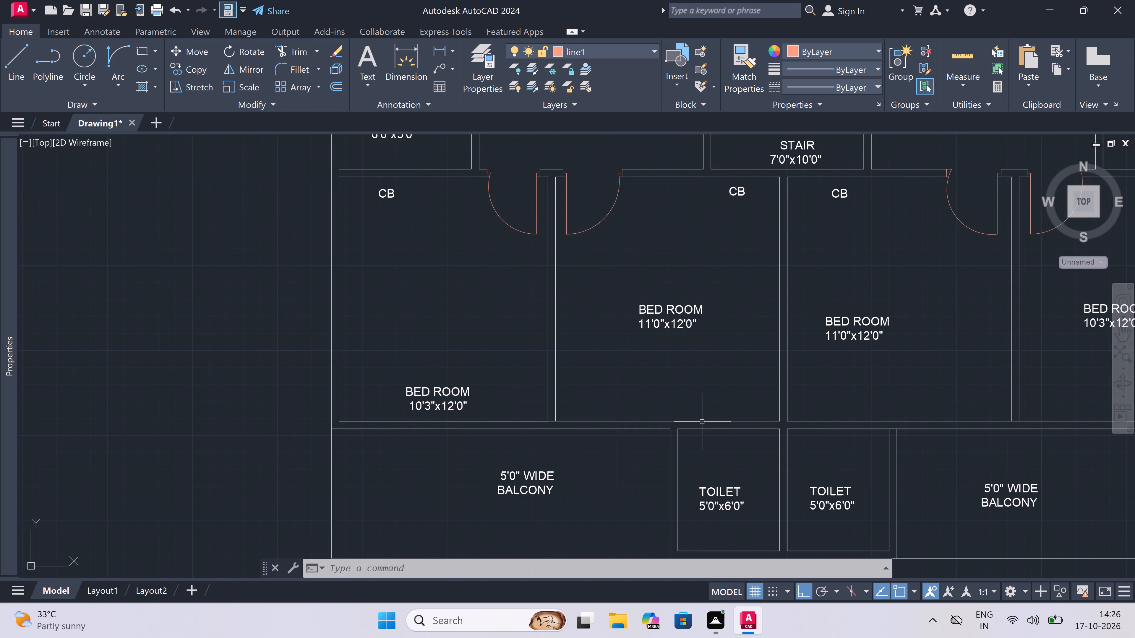
key(l)
key(space)
scroll(700, 423, up, 2)
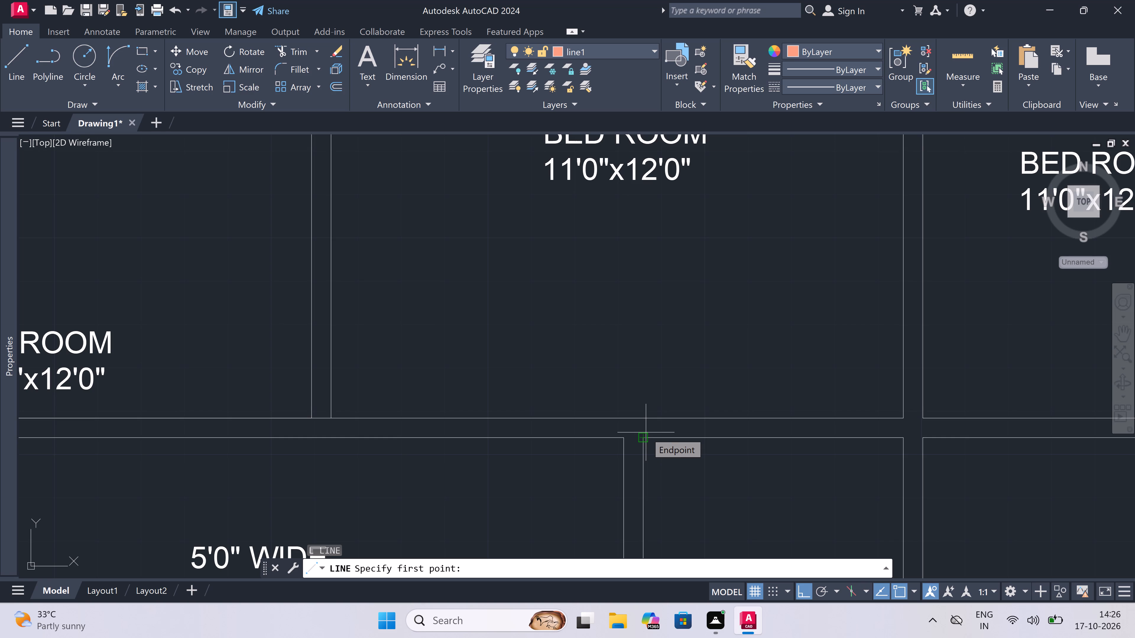
scroll(297, 4, down, 2)
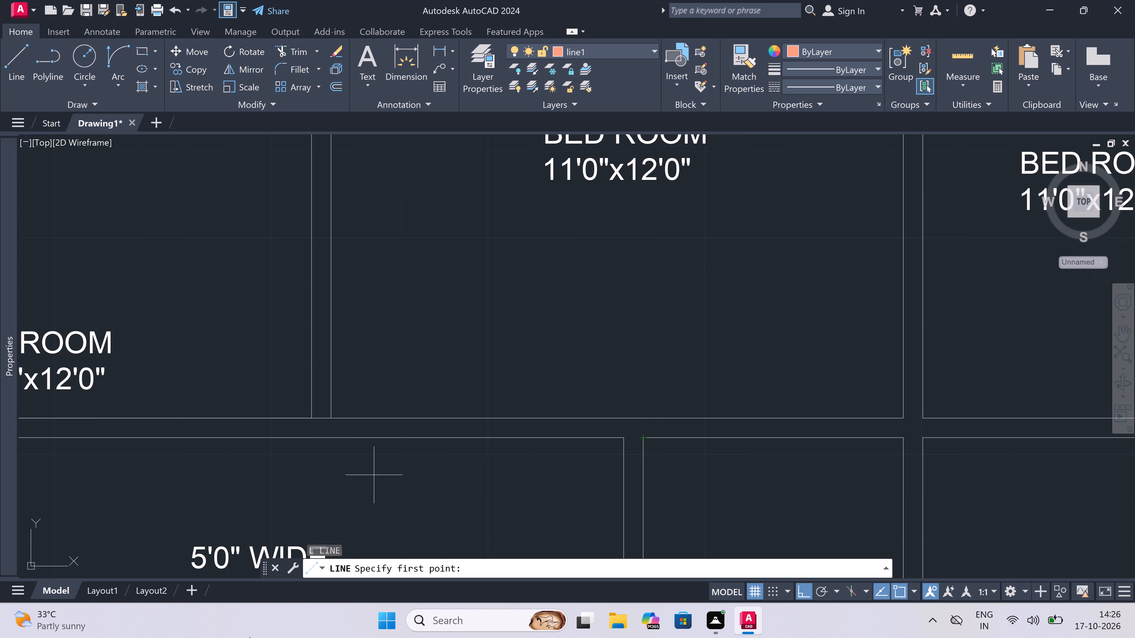
scroll(839, 180, down, 1)
scroll(528, 366, down, 1)
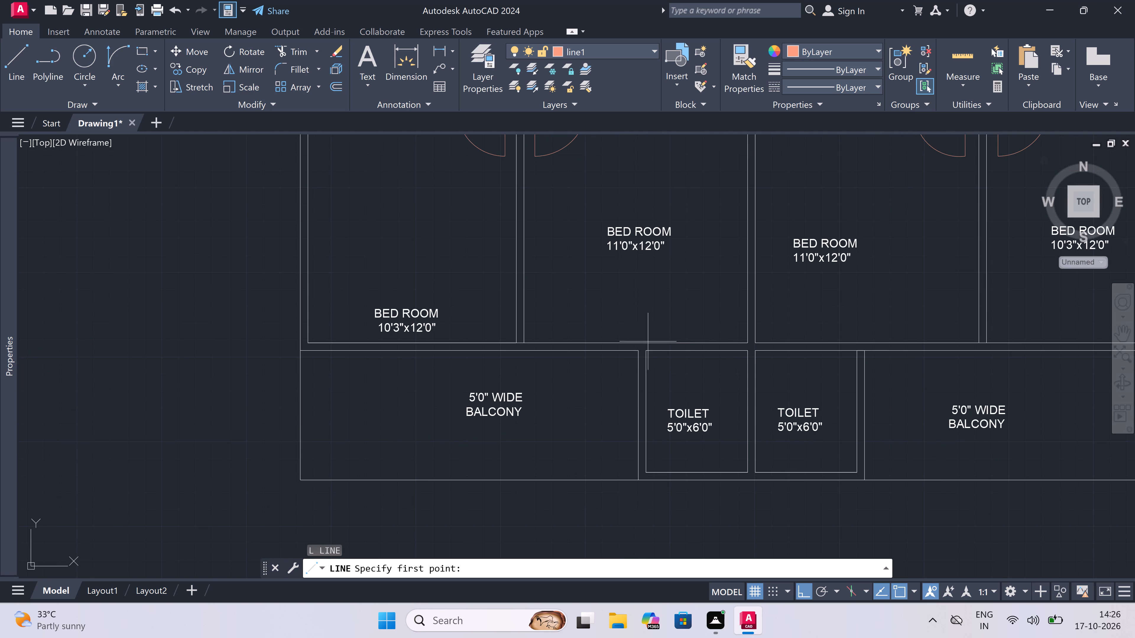
scroll(655, 352, up, 3)
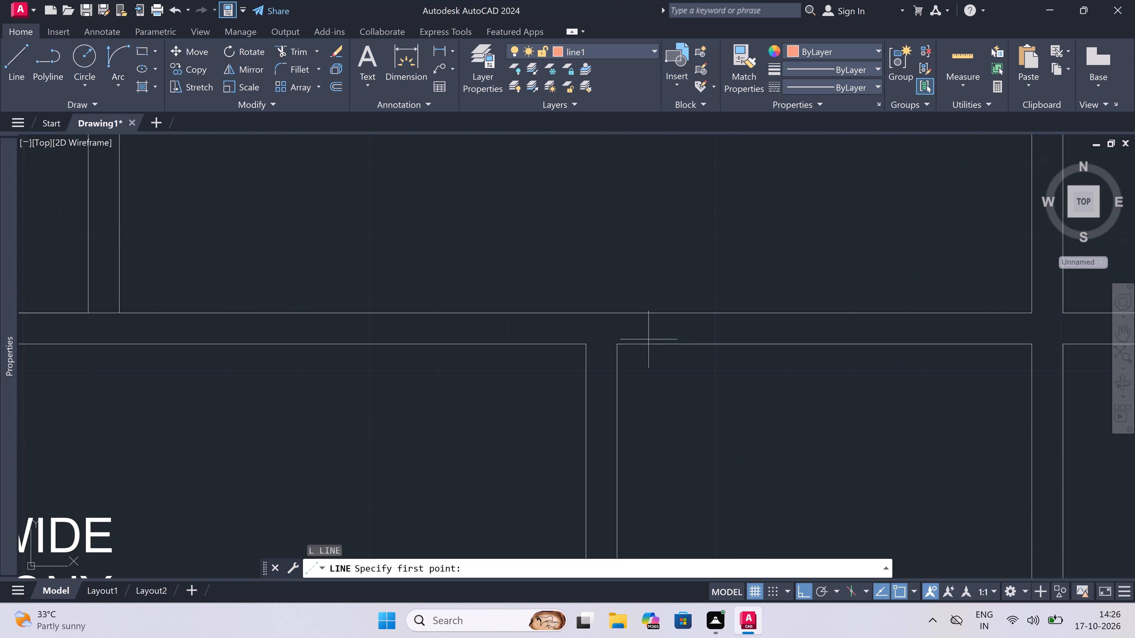
click(645, 340)
click(650, 311)
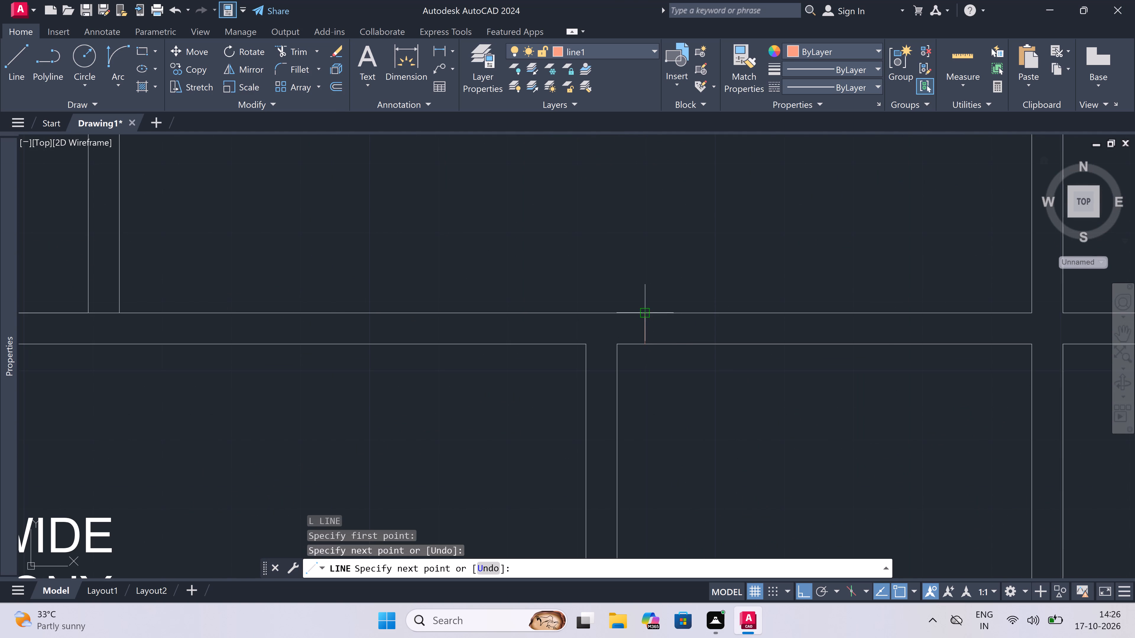
click(642, 327)
text(2")
key(space)
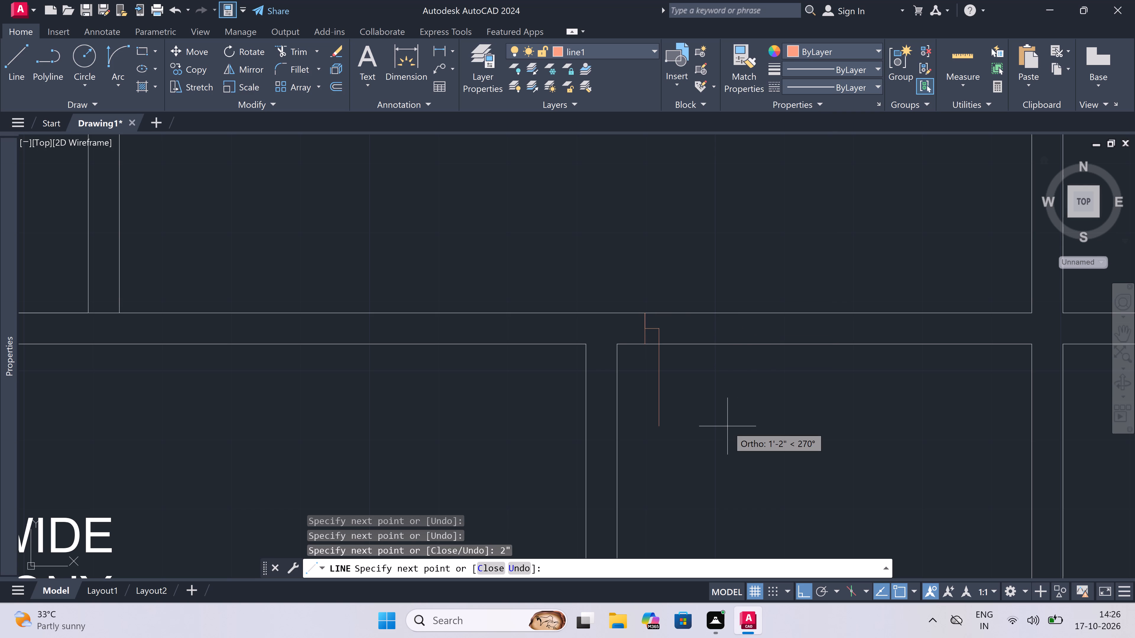
key(2)
text(')
key(space)
key(Escape)
Draw this toilet door's opposite jamb line across the wall to the east, with a 2" westward stop from its midpoint.
key(space)
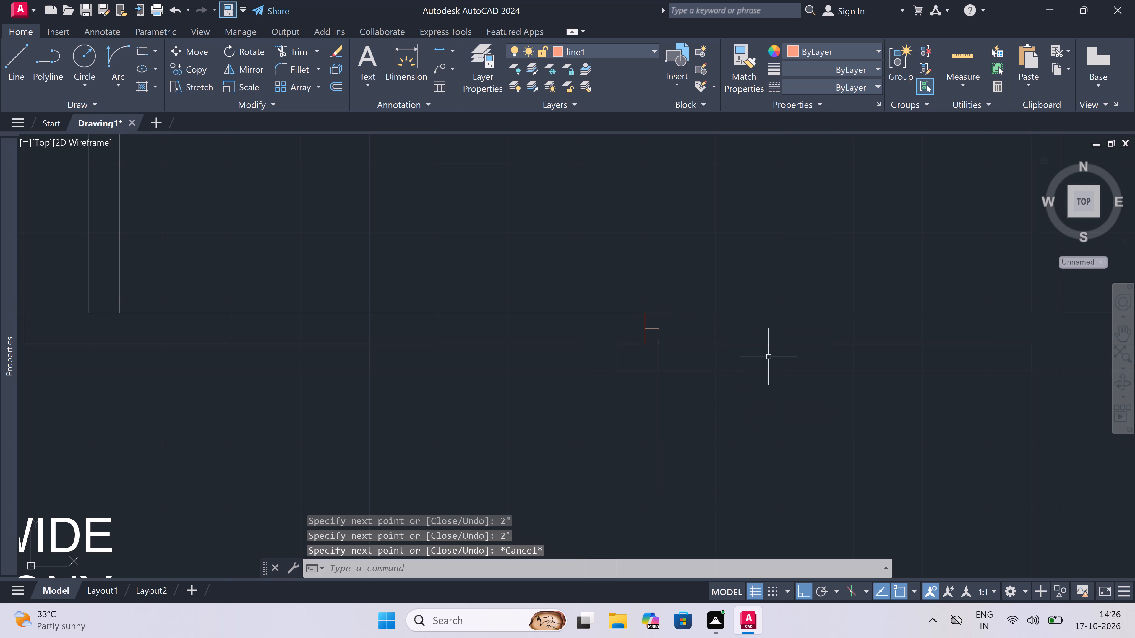
double_click(795, 346)
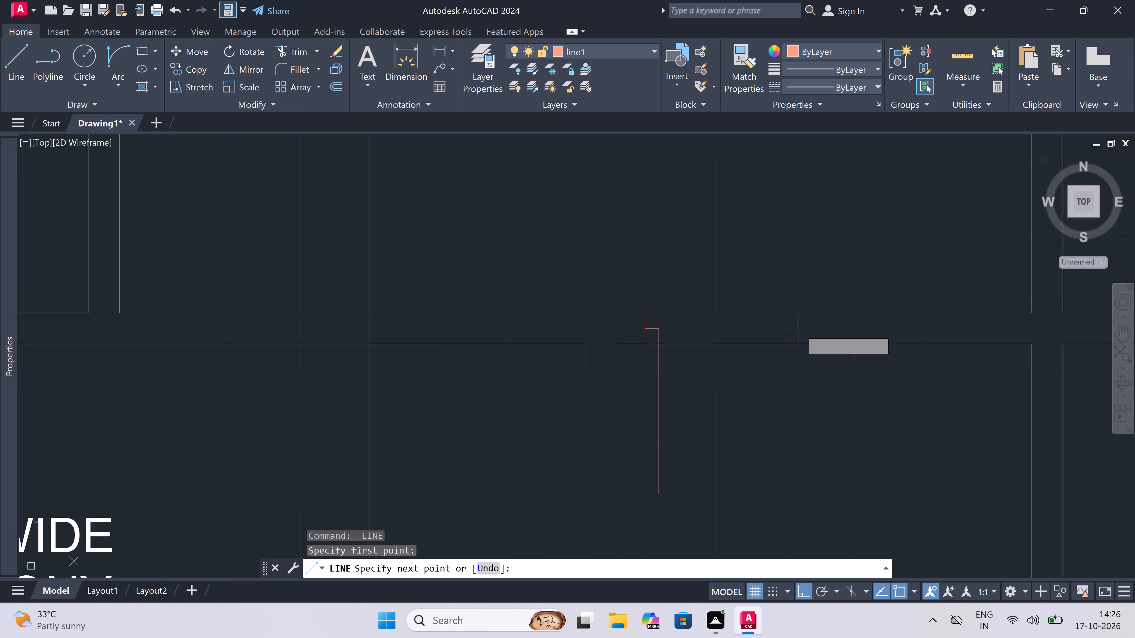
double_click(796, 310)
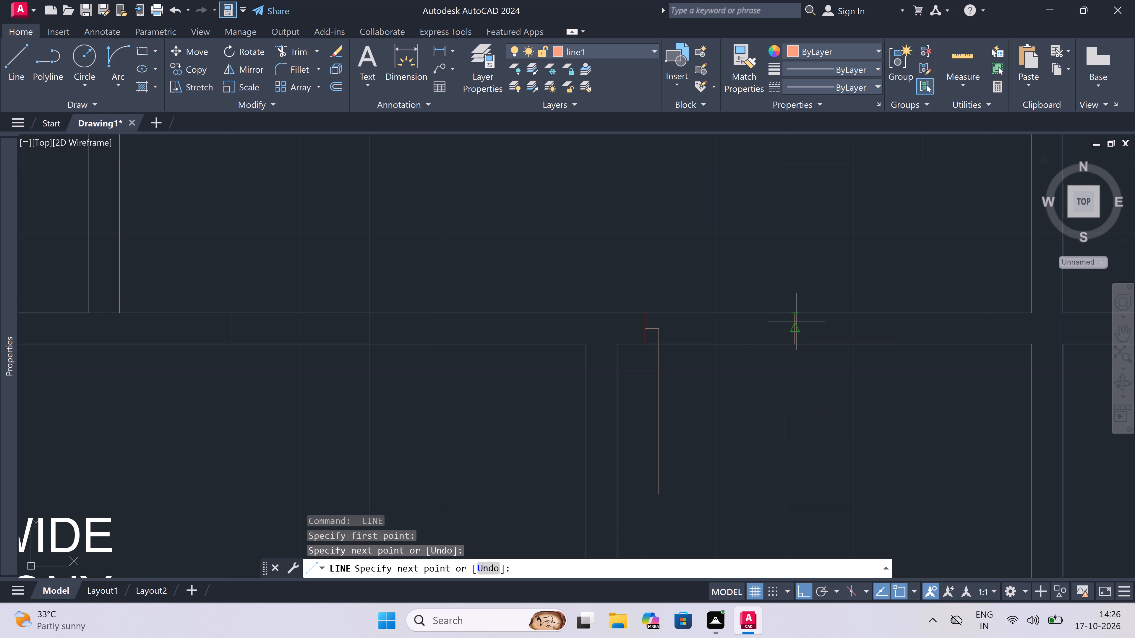
double_click(797, 324)
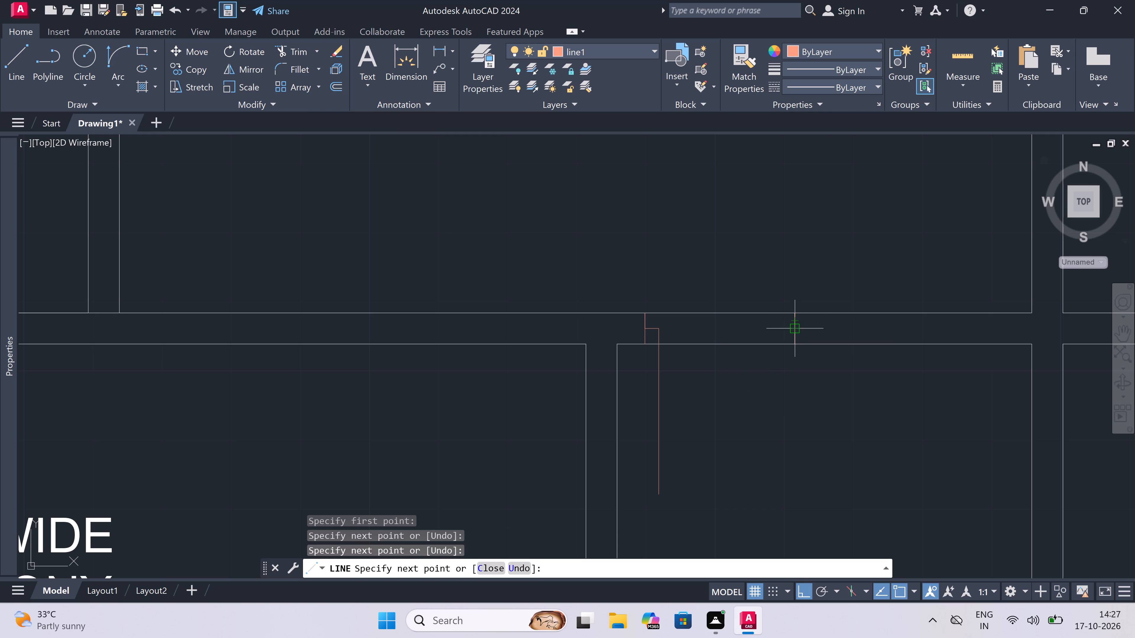
text(2")
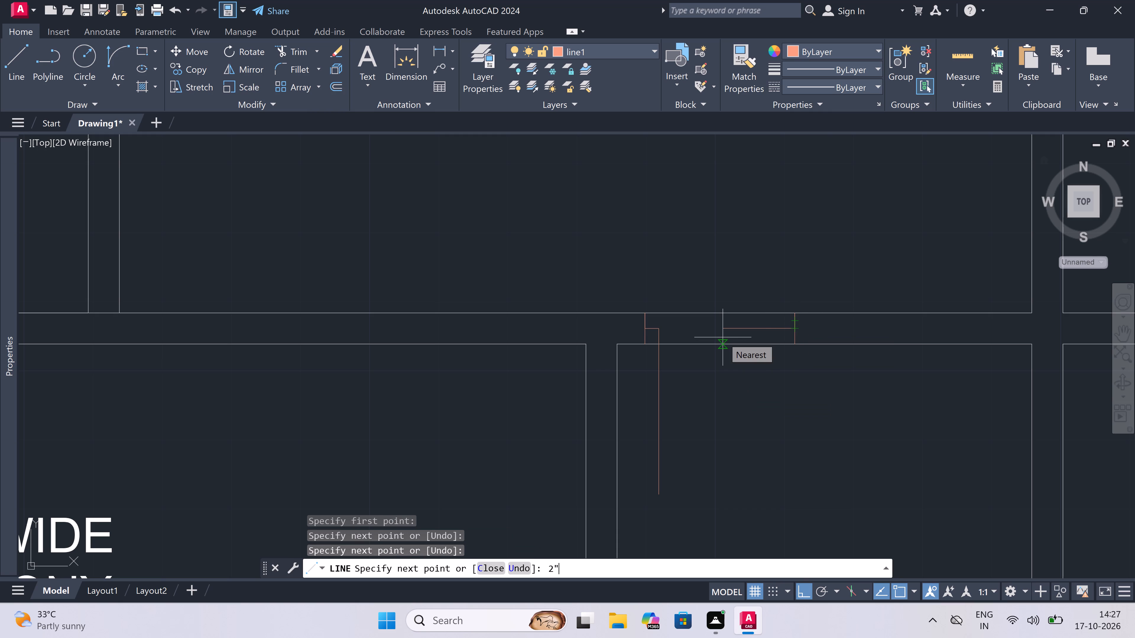
key(space)
key(Escape)
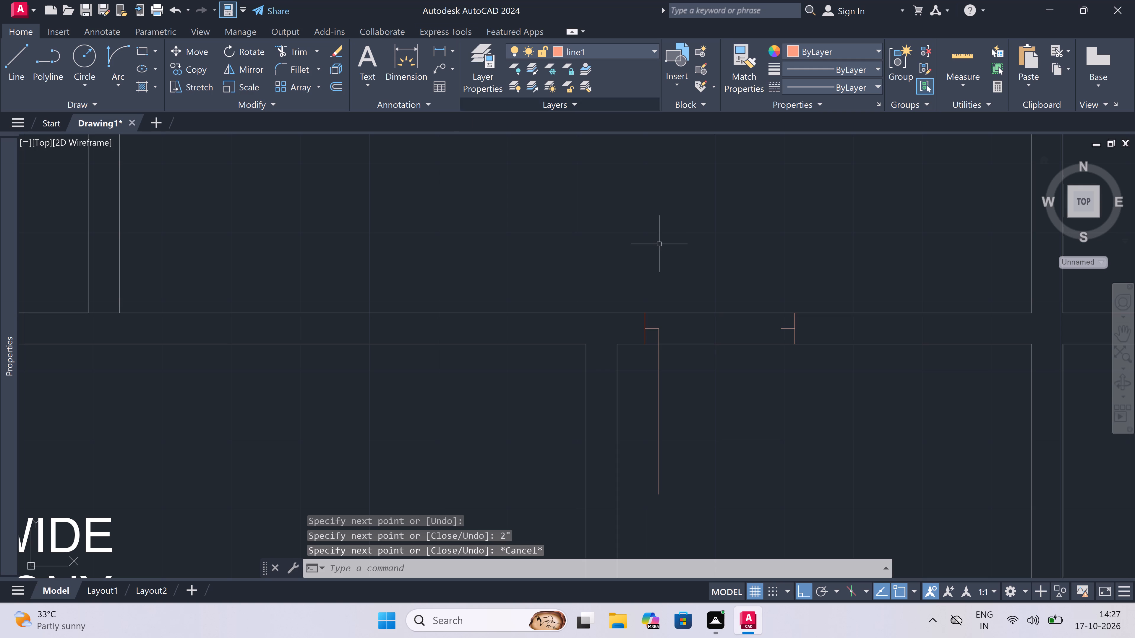
Draw a start-end-direction swing arc from the western toilet door leaf's free end to the end of the opposite stop.
click(118, 49)
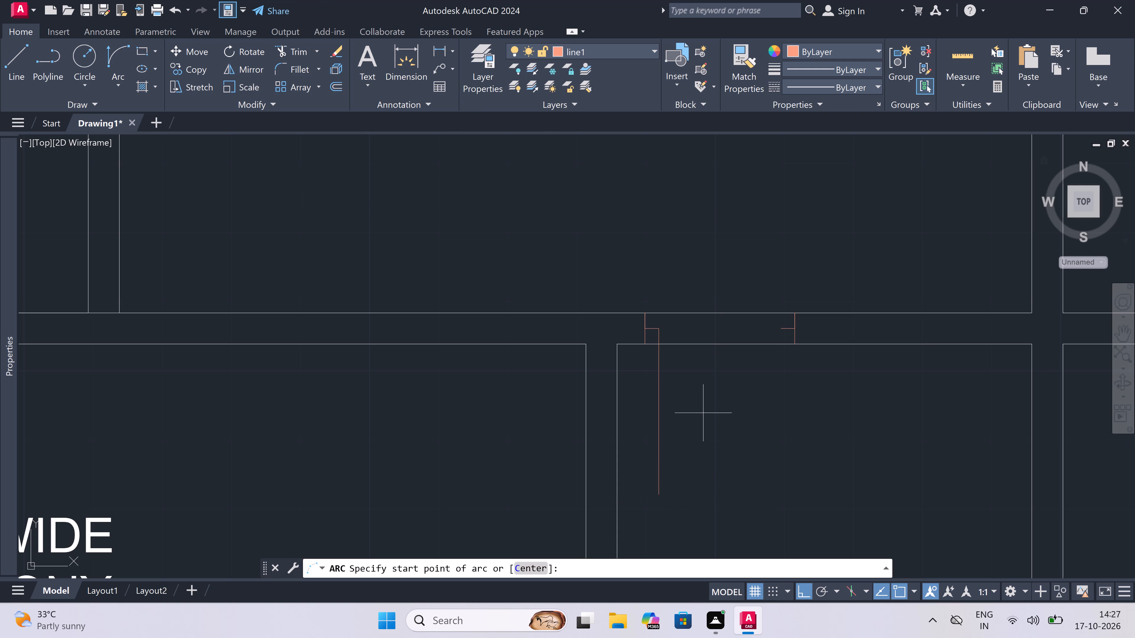
click(660, 494)
double_click(779, 327)
click(835, 448)
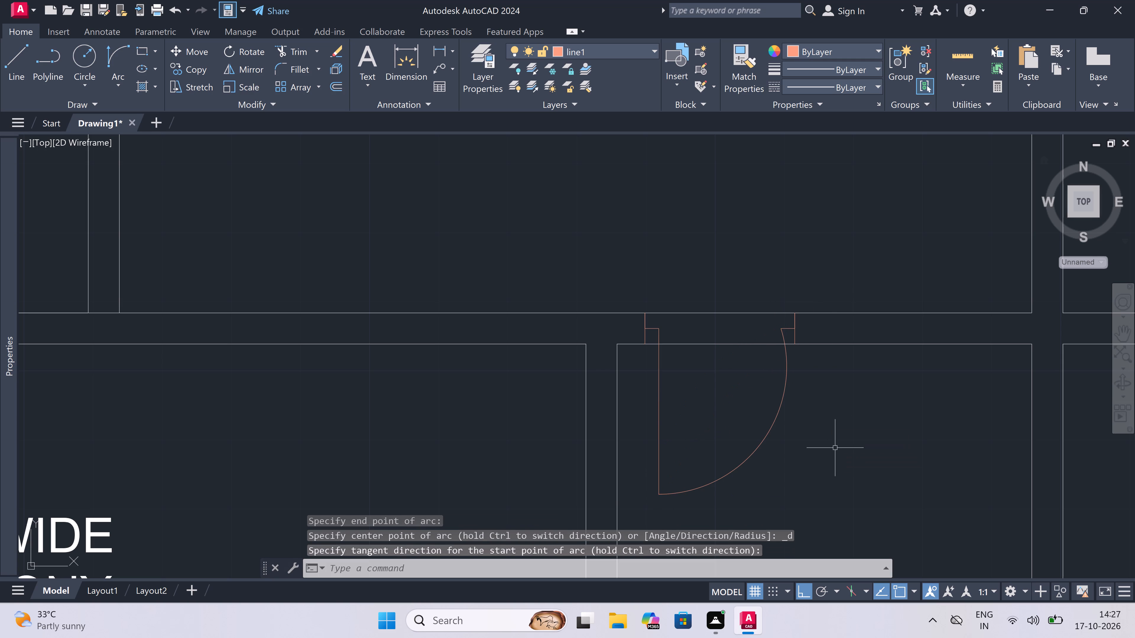
Trim both wall lines across the western toilet's door opening between its two jambs.
key(t)
key(r)
key(space)
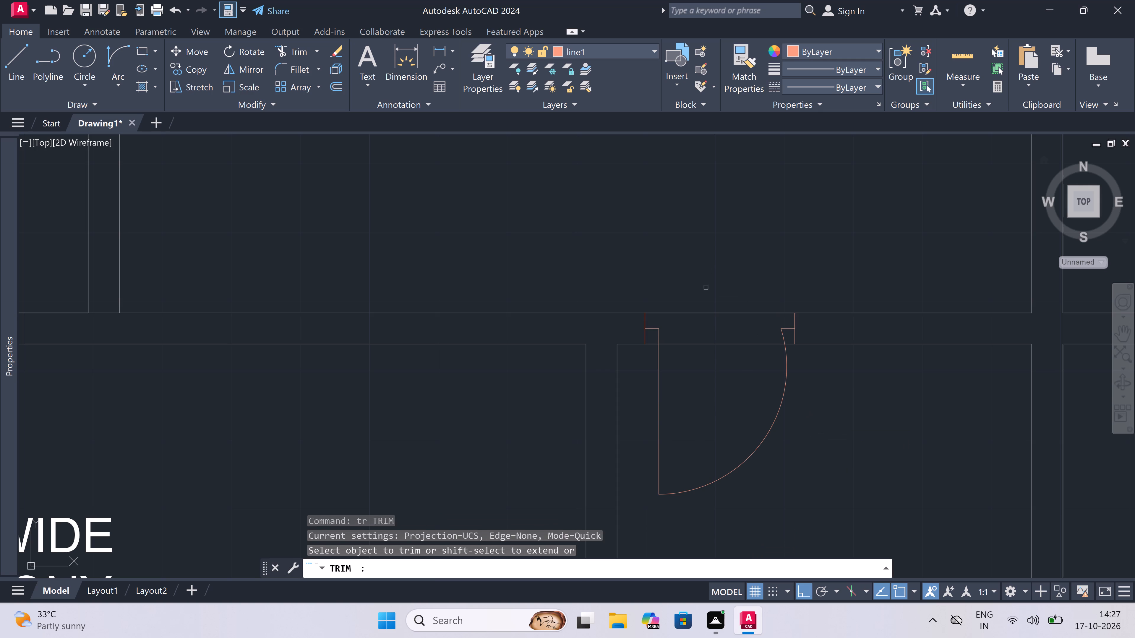
click(709, 290)
click(719, 415)
key(Escape)
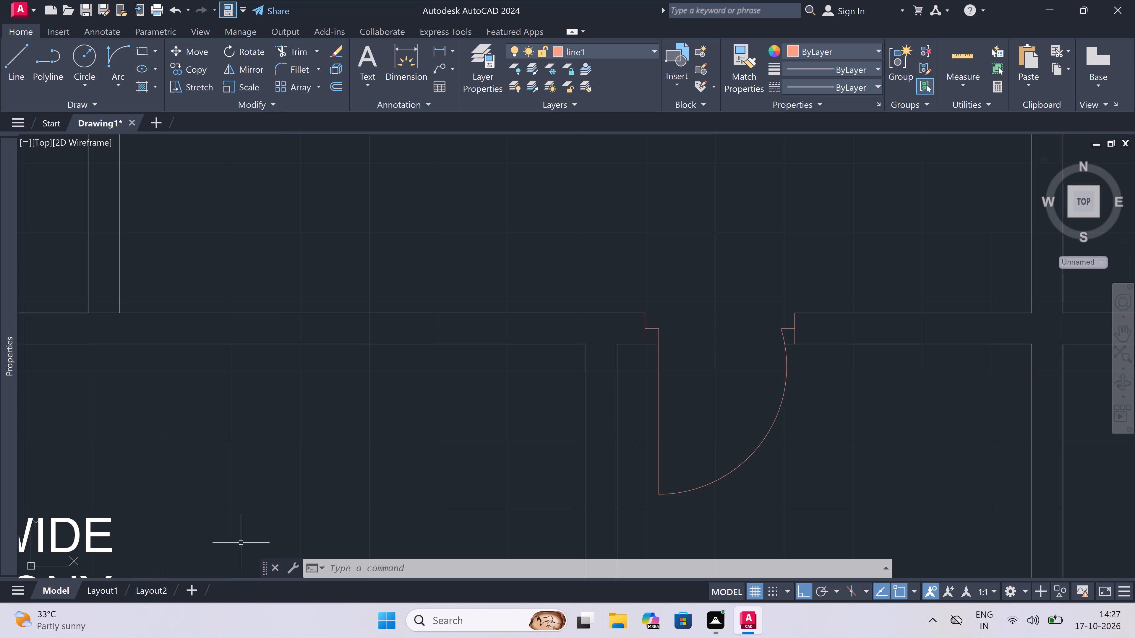
Draw a jamb line across the wall between the south end's eastern 5'0"x6'0" toilet and bedroom, with a 2" westward stop and 2' leaf into the toilet.
scroll(557, 331, down, 5)
scroll(607, 328, up, 3)
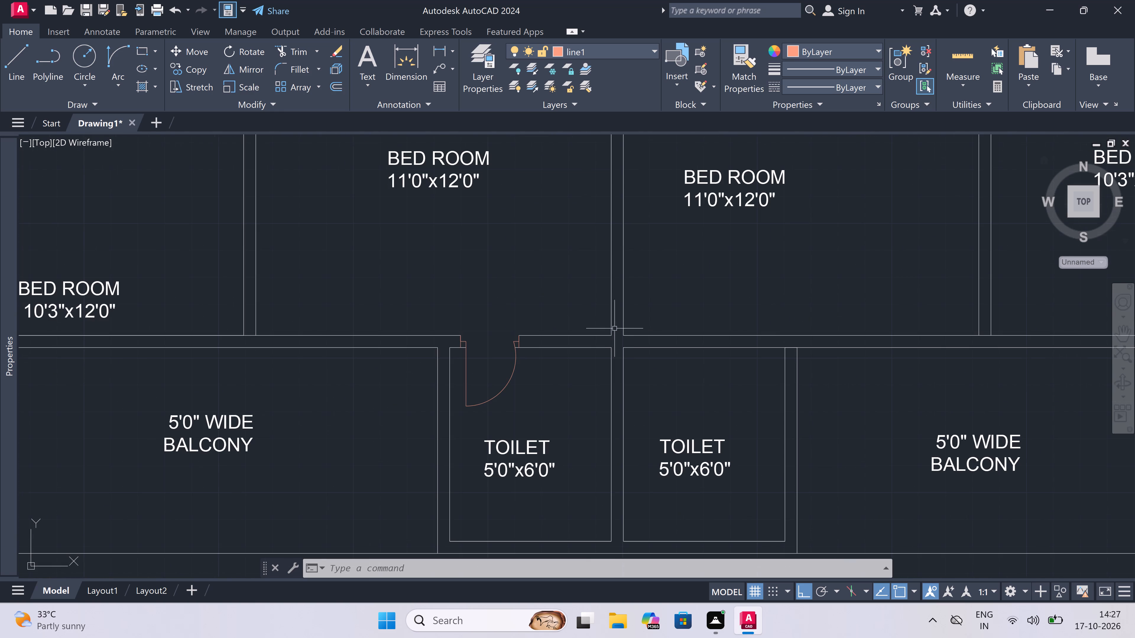
scroll(800, 331, up, 3)
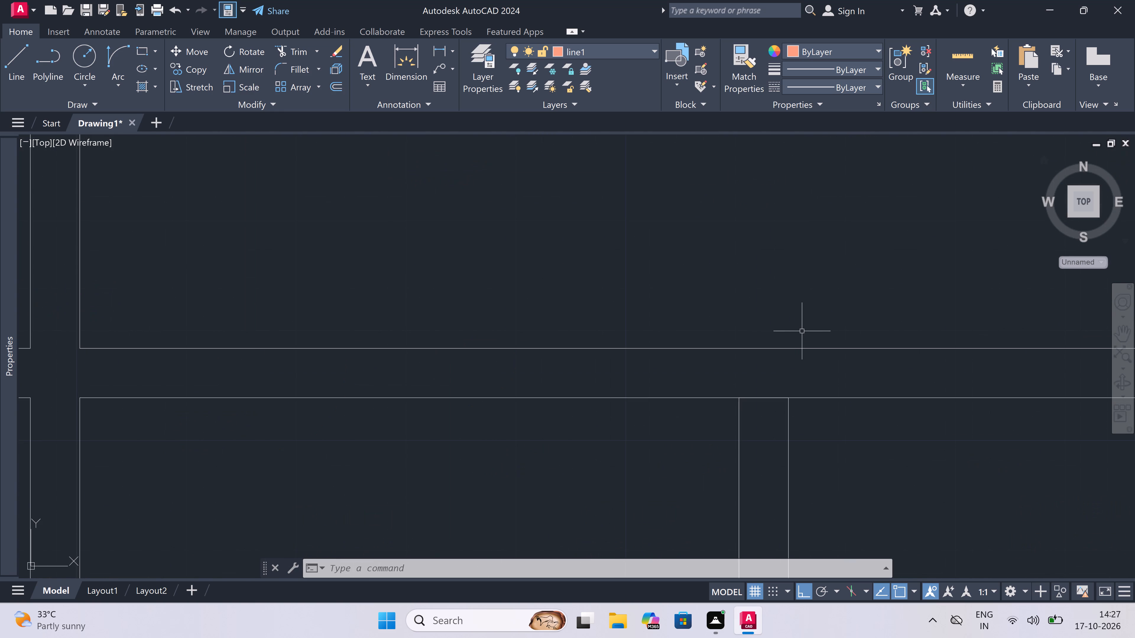
text(l)
key(space)
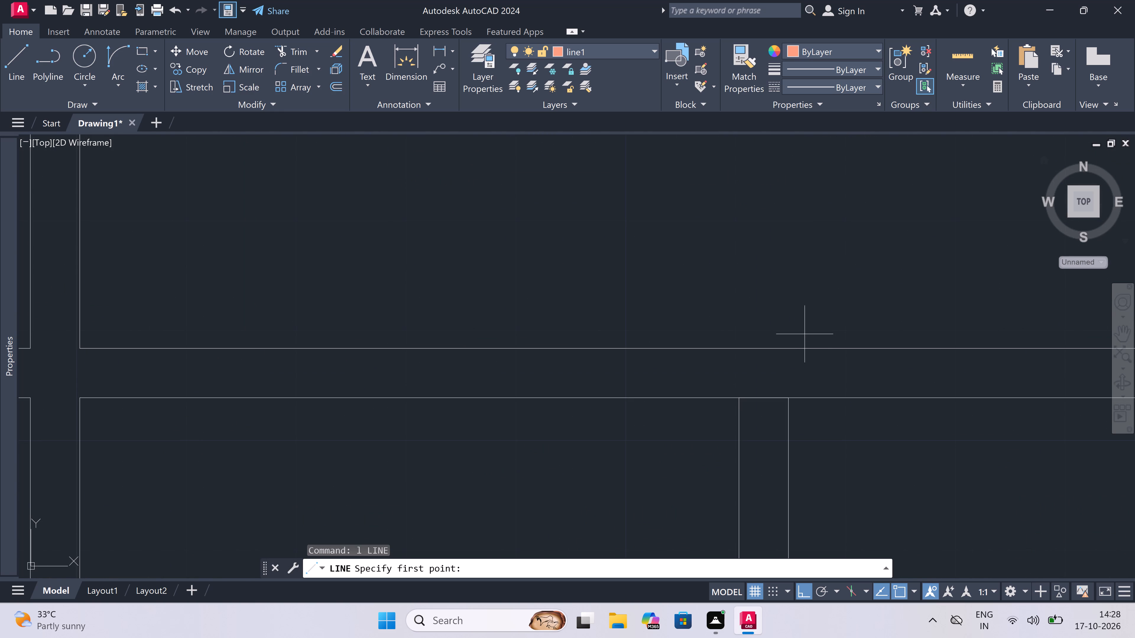
double_click(692, 396)
click(685, 346)
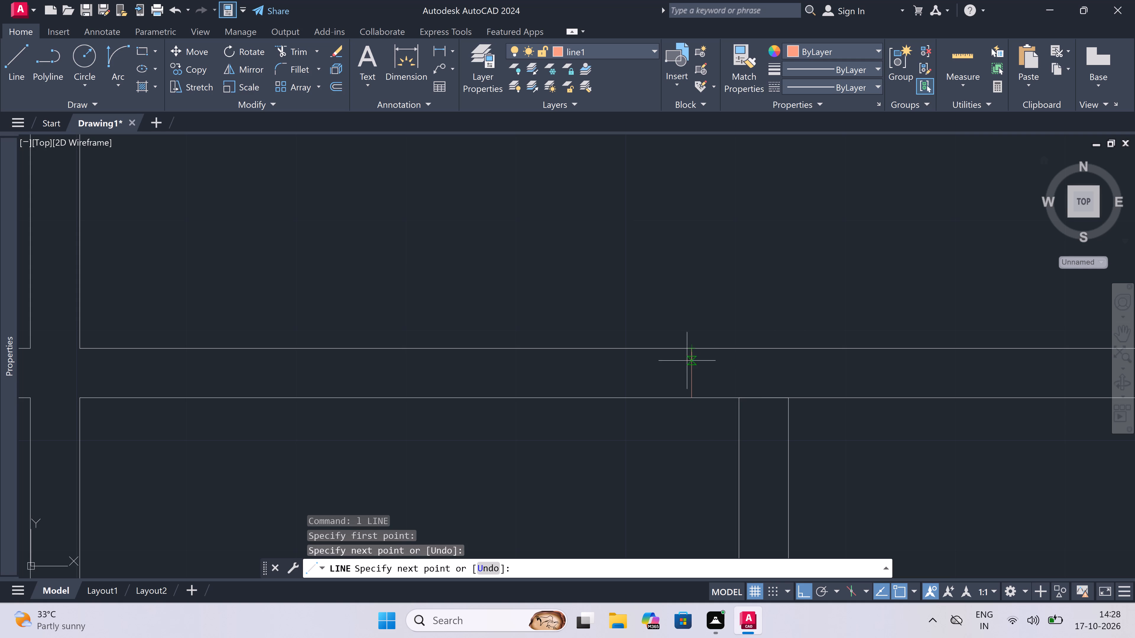
click(690, 368)
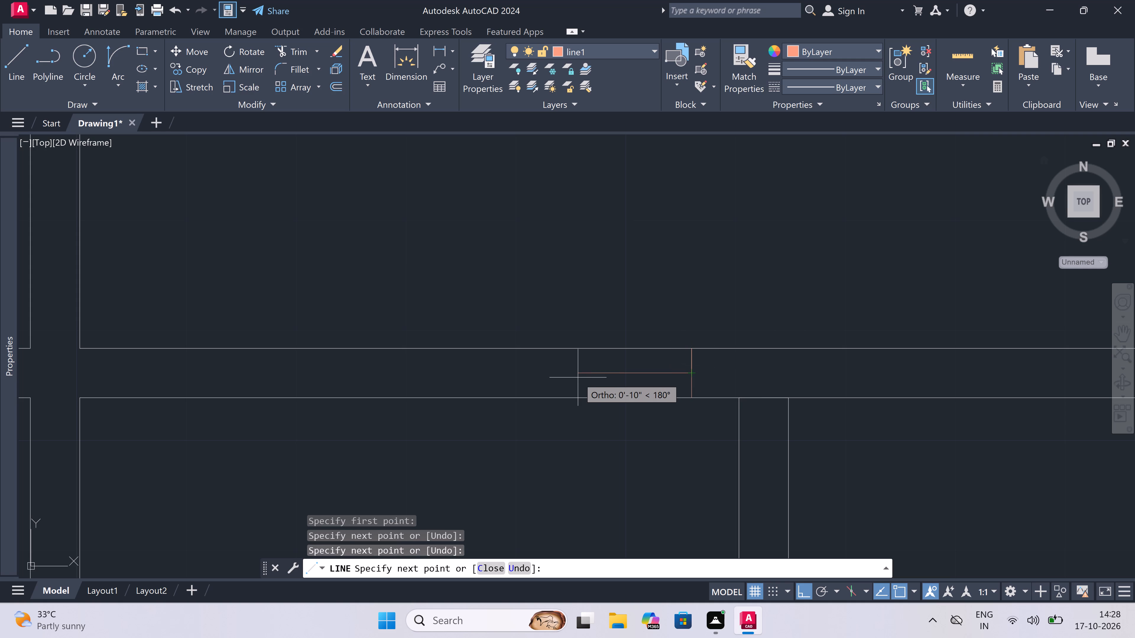
key(2)
text(")
key(space)
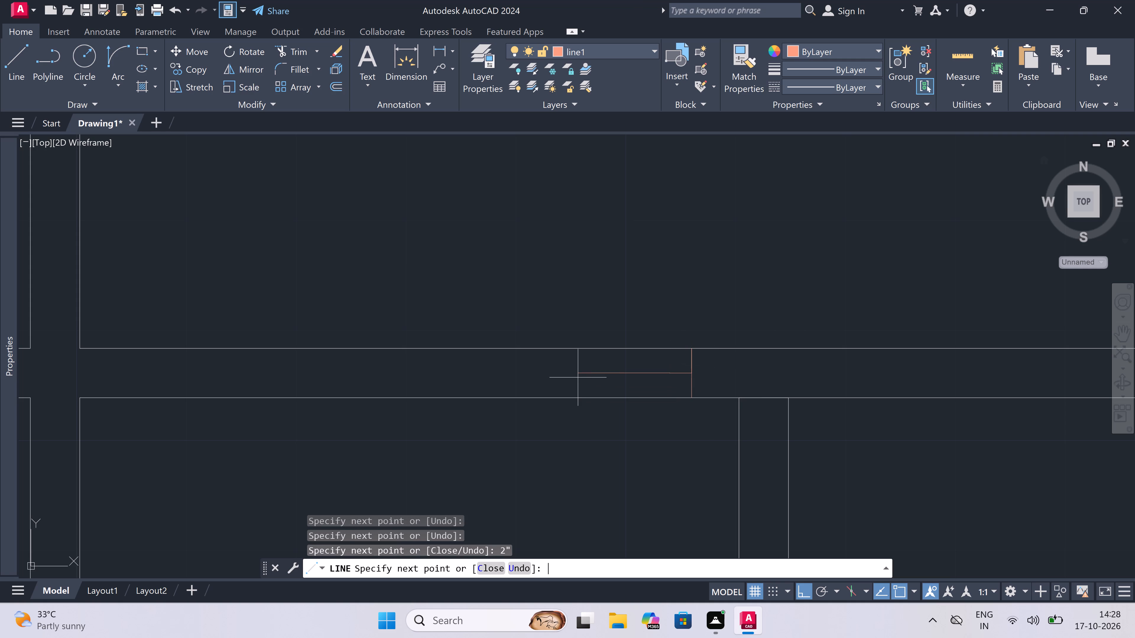
scroll(578, 377, down, 1)
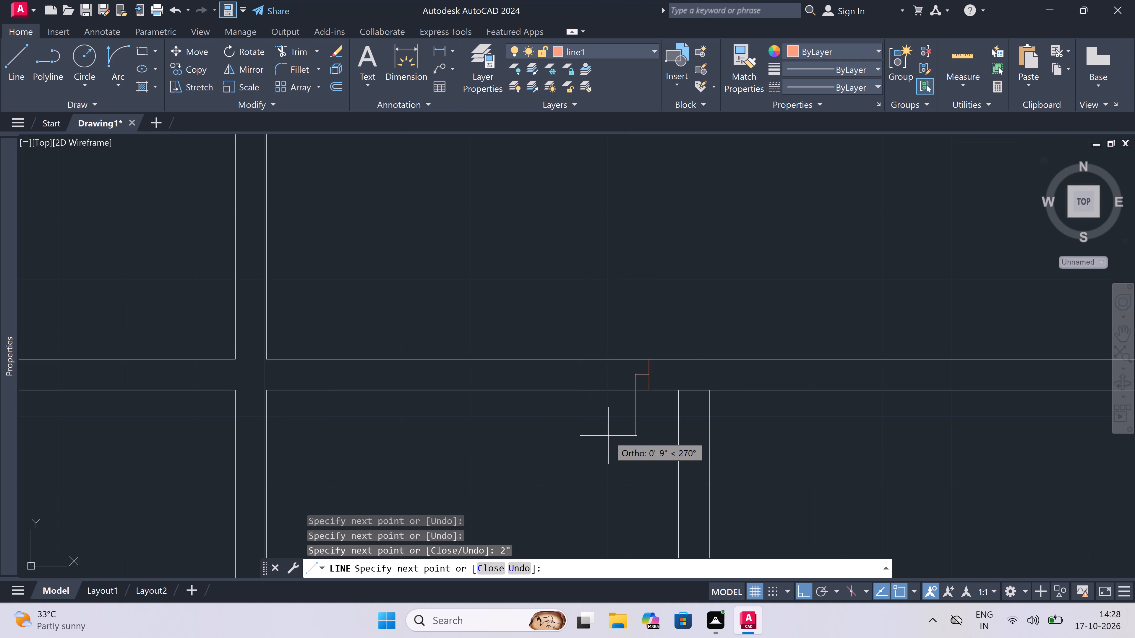
text(2')
key(space)
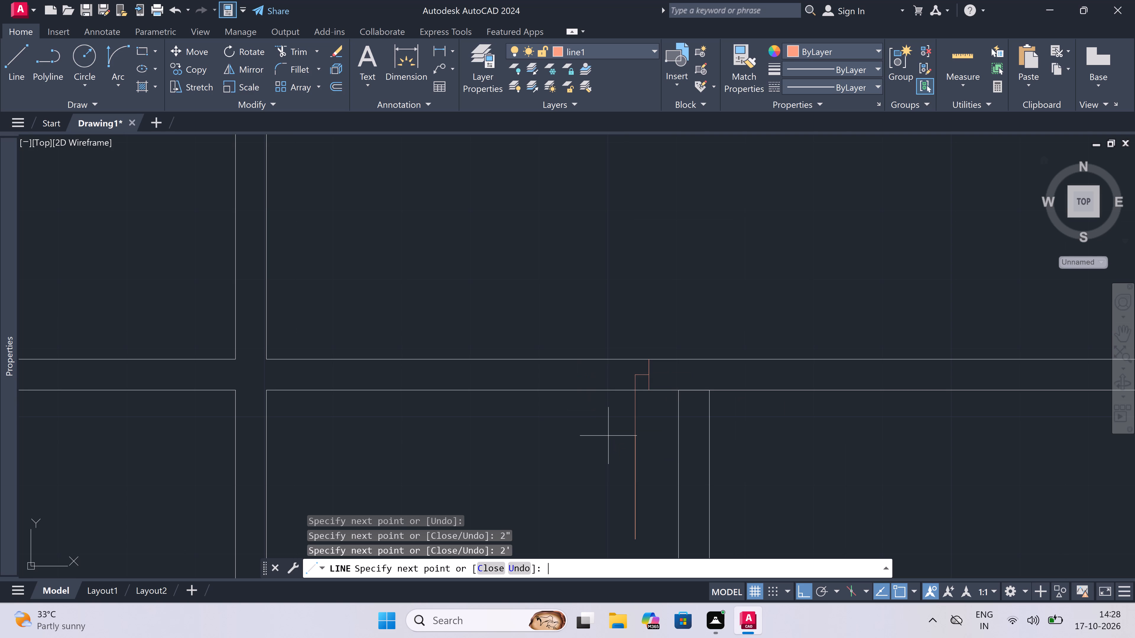
key(Escape)
Draw the eastern toilet door's opposite jamb line across the wall to the west, with a 2" eastward stop from its midpoint.
key(space)
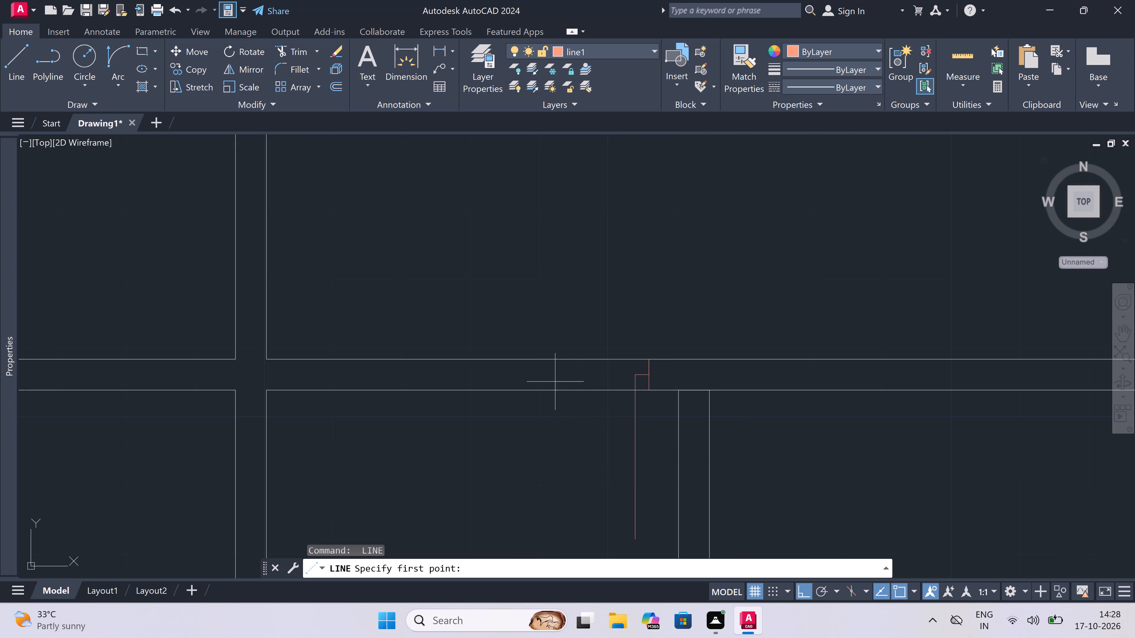
click(500, 391)
double_click(499, 359)
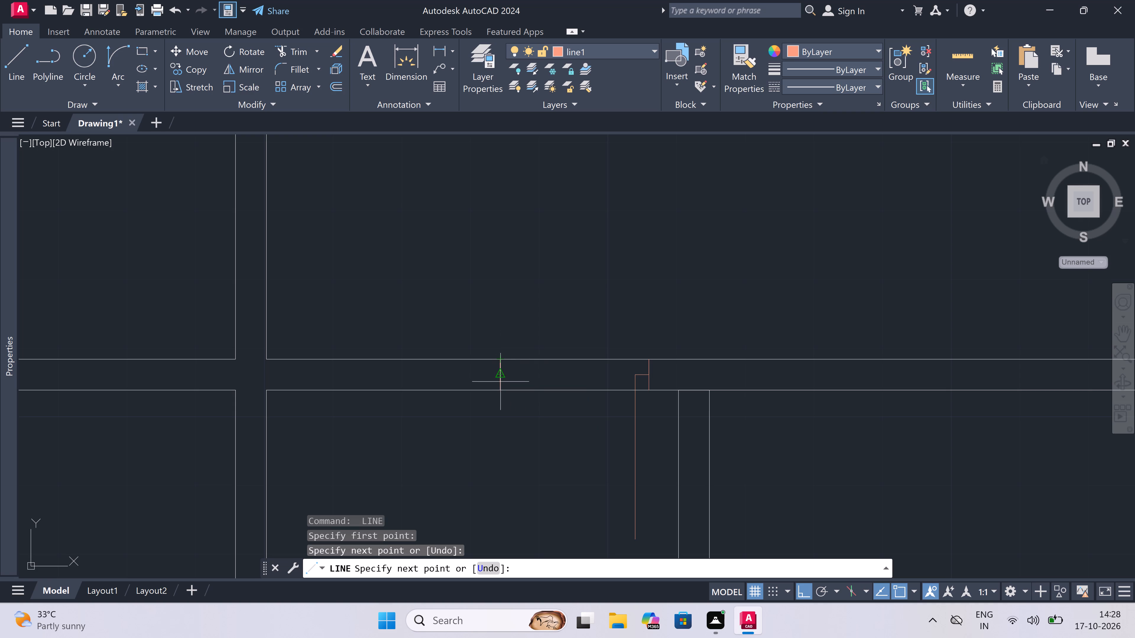
click(501, 373)
key(2)
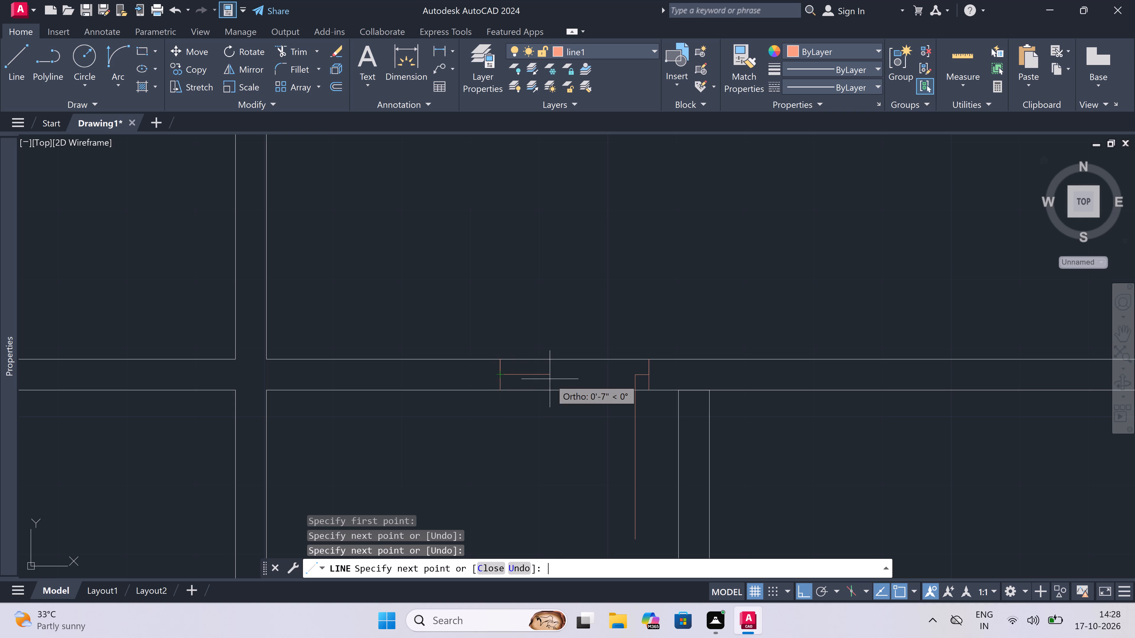
text(")
key(space)
key(Escape)
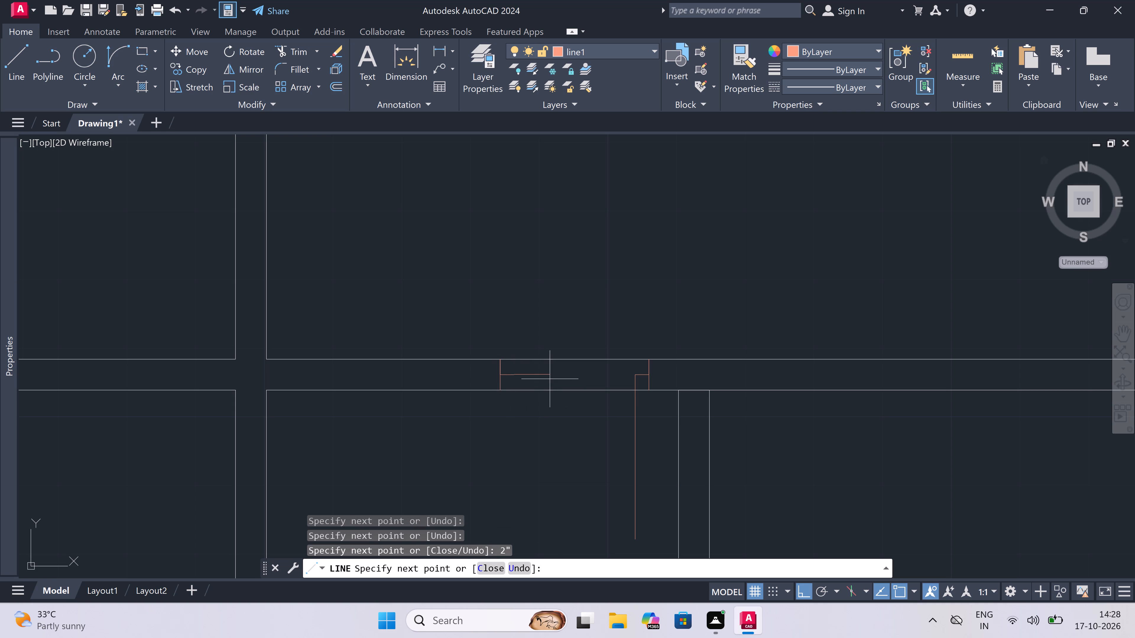
Draw a start-end-direction swing arc from the eastern toilet door leaf's free end to the end of the opposite stop.
click(111, 54)
scroll(510, 250, down, 1)
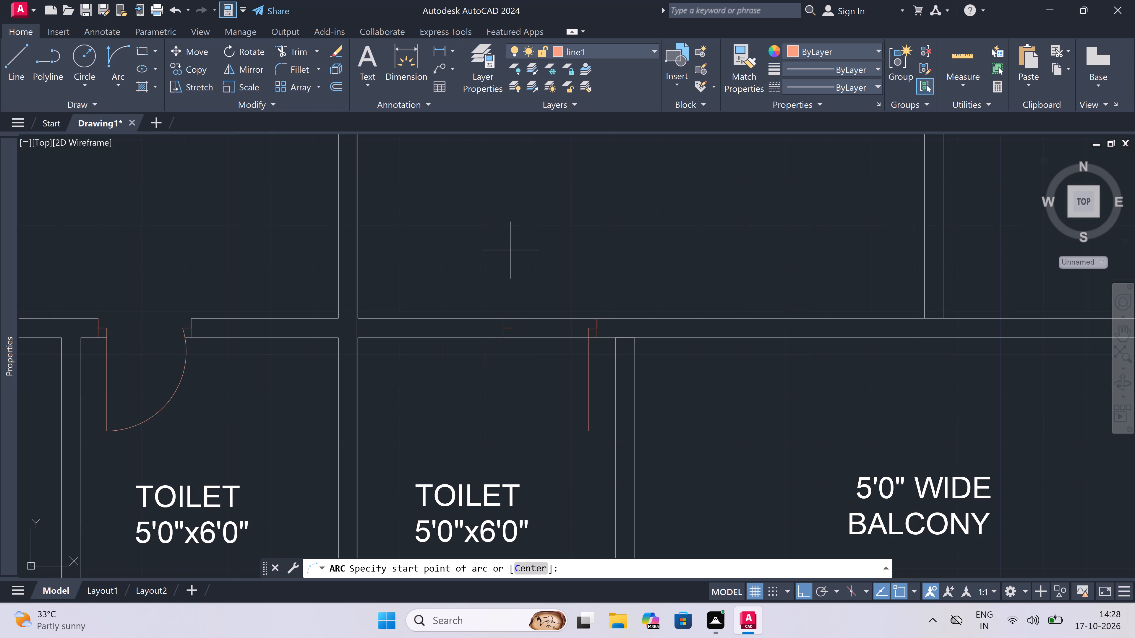
scroll(545, 315, up, 1)
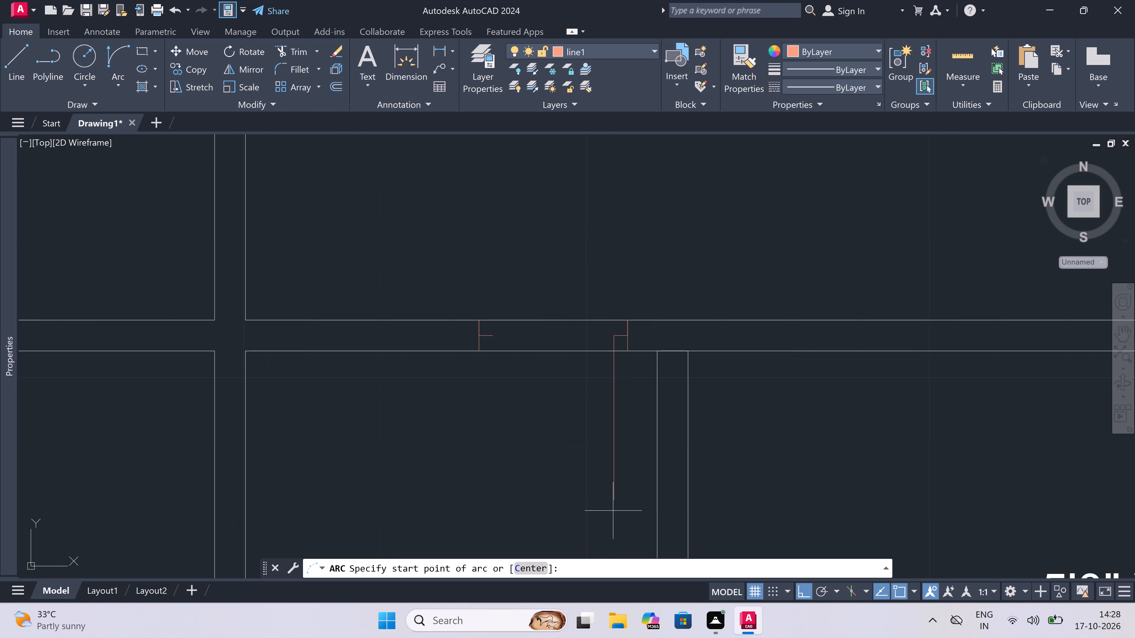
click(611, 503)
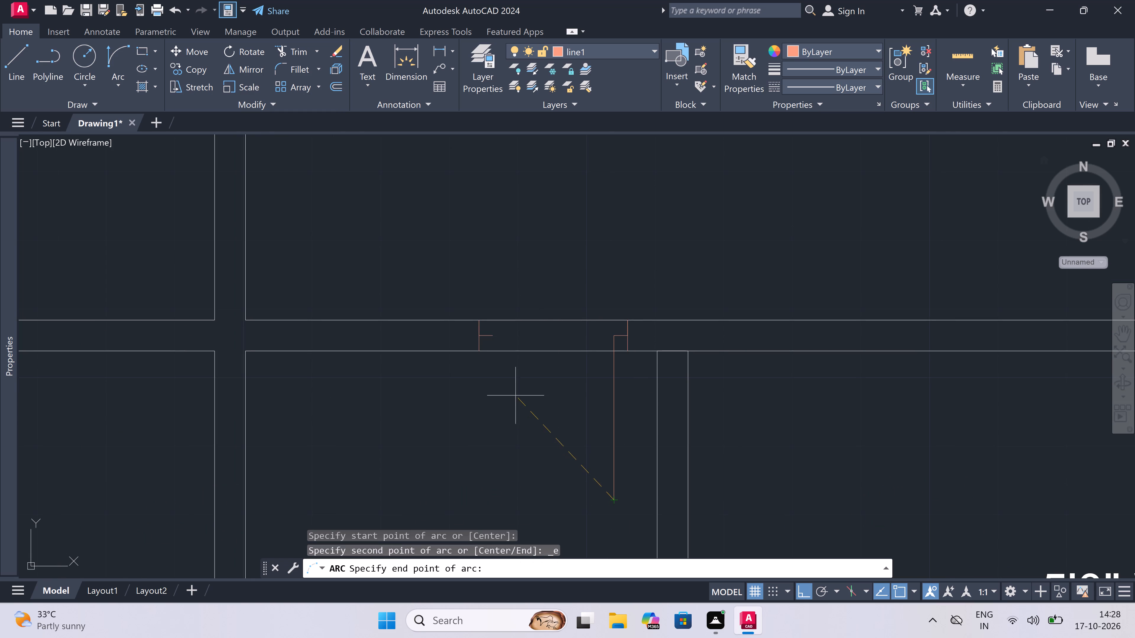
click(498, 337)
click(408, 391)
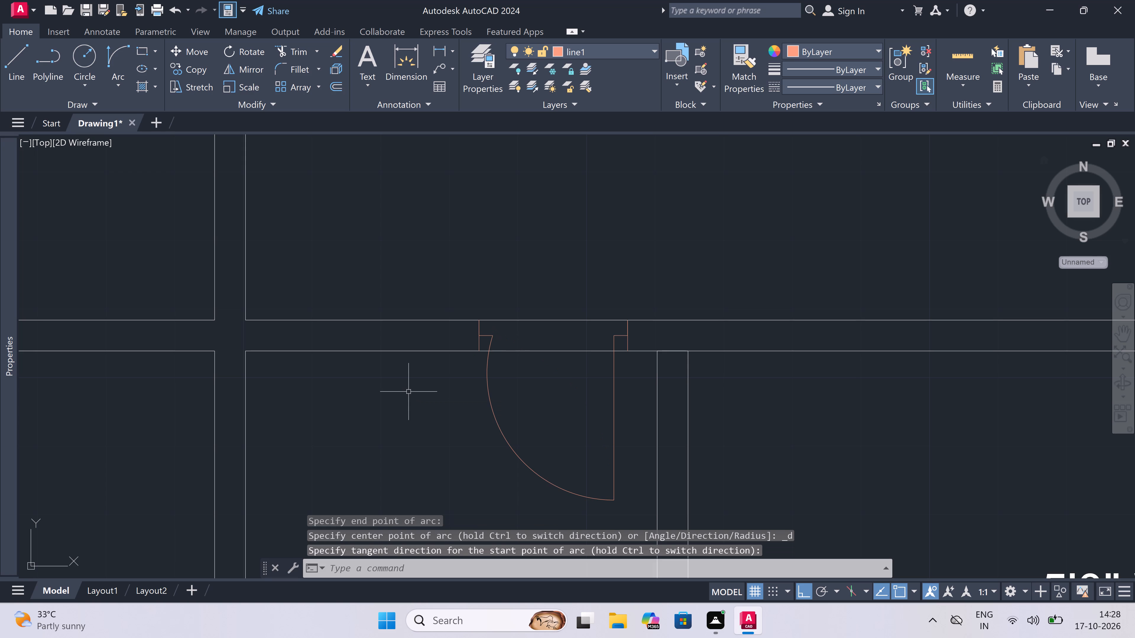
Trim both wall lines across the eastern toilet's door opening between its two jambs.
text(tr)
key(space)
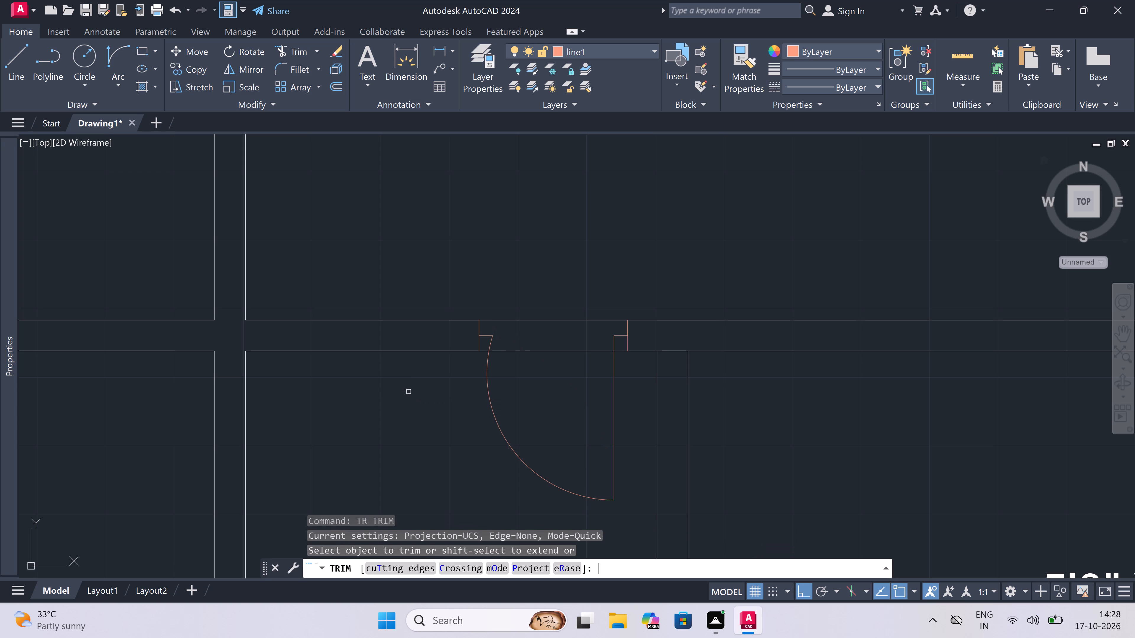
click(547, 384)
double_click(547, 305)
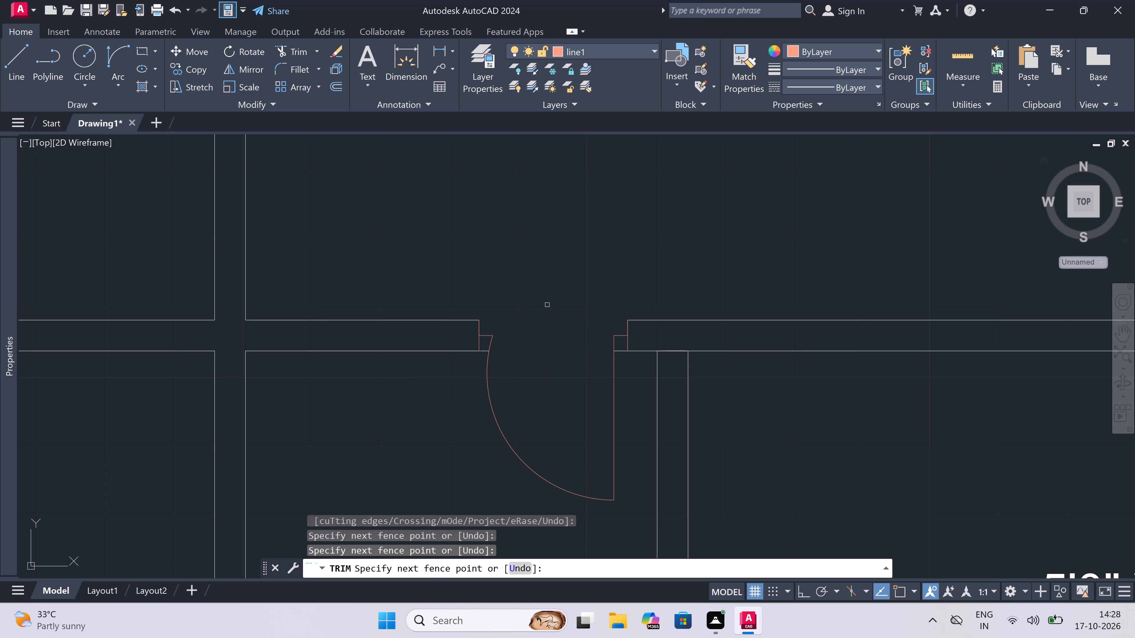
key(Escape)
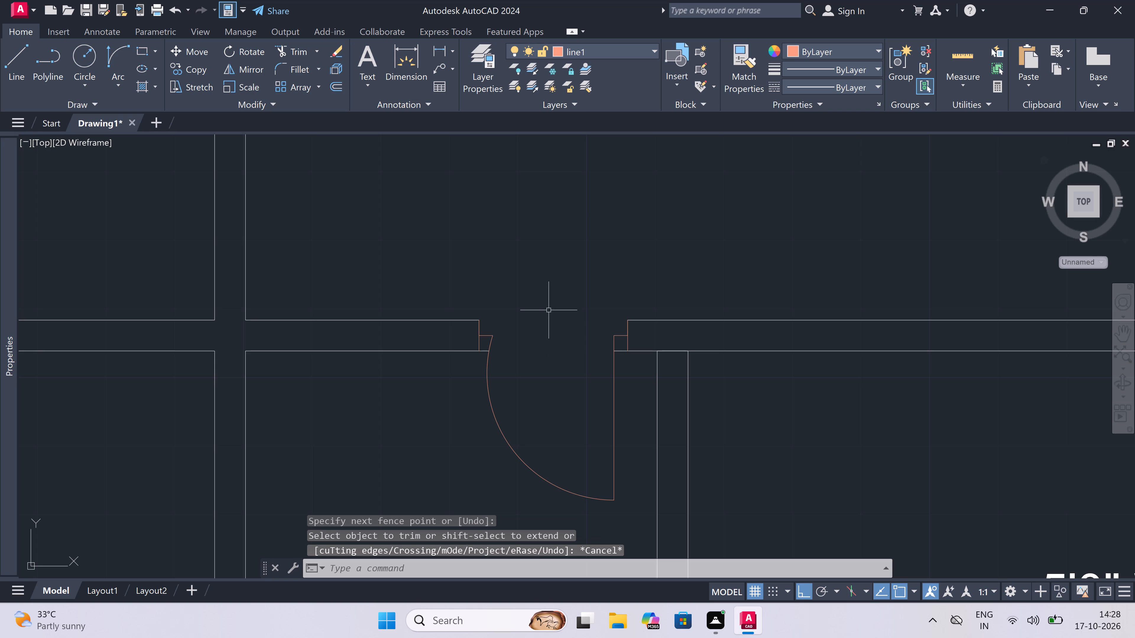
Make line4 the current layer.
scroll(570, 322, down, 3)
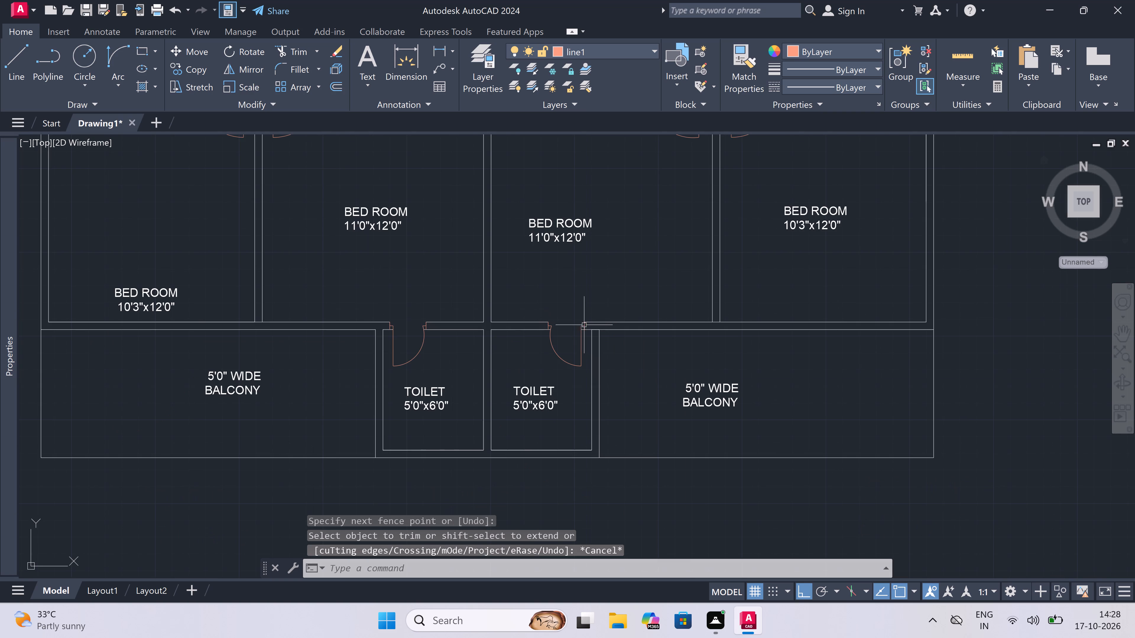
scroll(584, 338, down, 2)
scroll(560, 394, down, 4)
scroll(541, 297, up, 3)
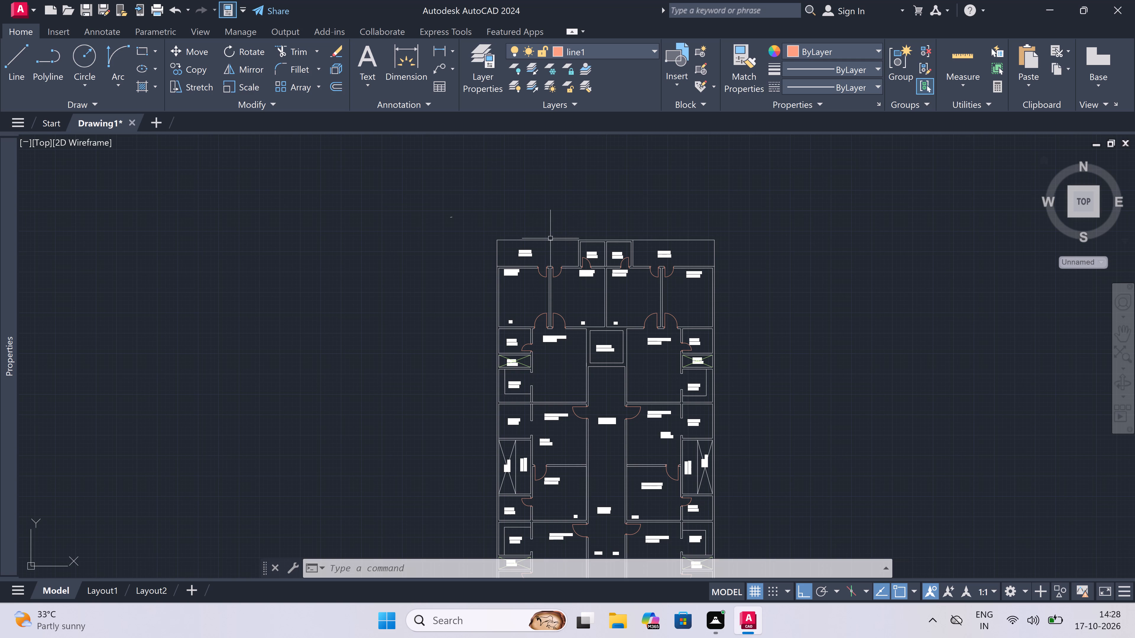
scroll(553, 234, up, 2)
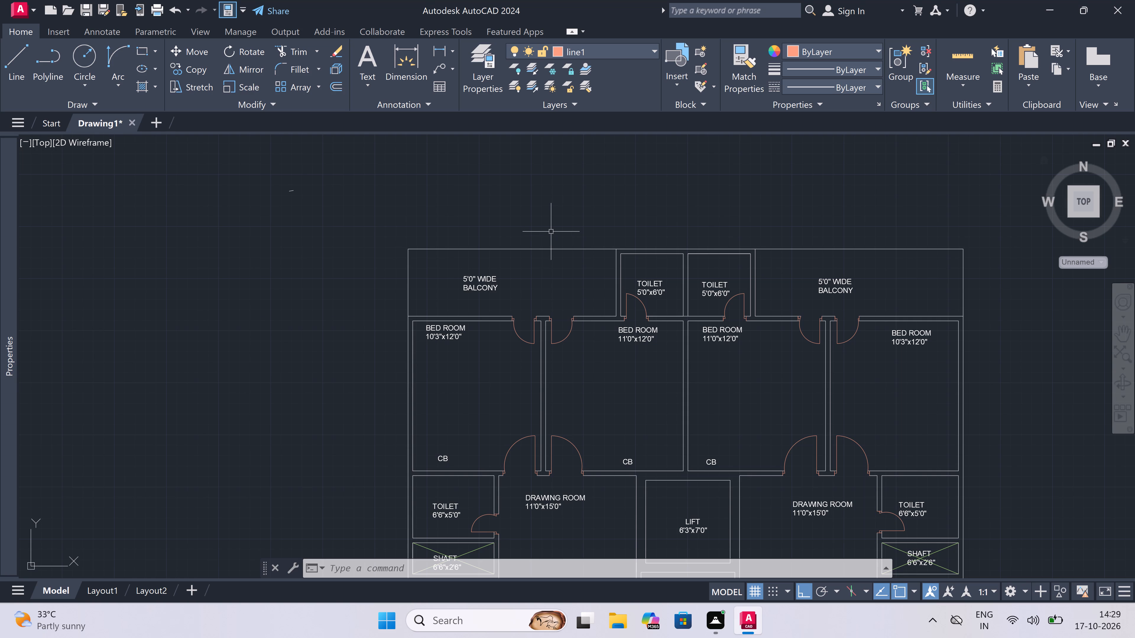
click(600, 50)
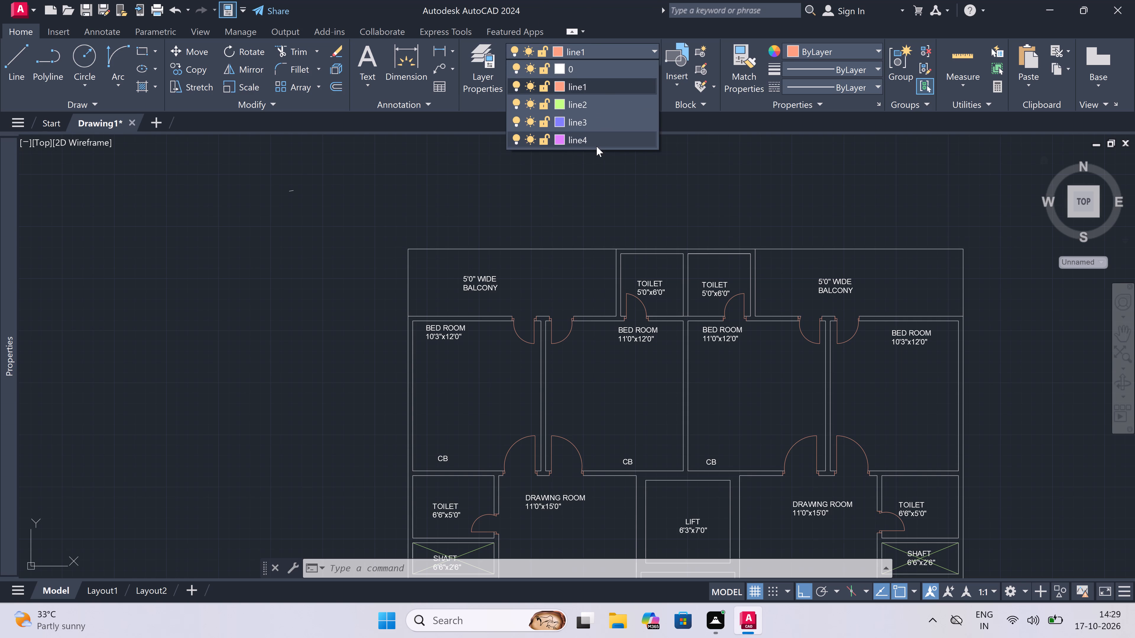
click(601, 137)
In the north end's western 5'0"x6'0" toilet, draw a window in the outer wall: a jamb line, a 2' eastward centre line from its midpoint, and a closing jamb.
scroll(657, 239, up, 2)
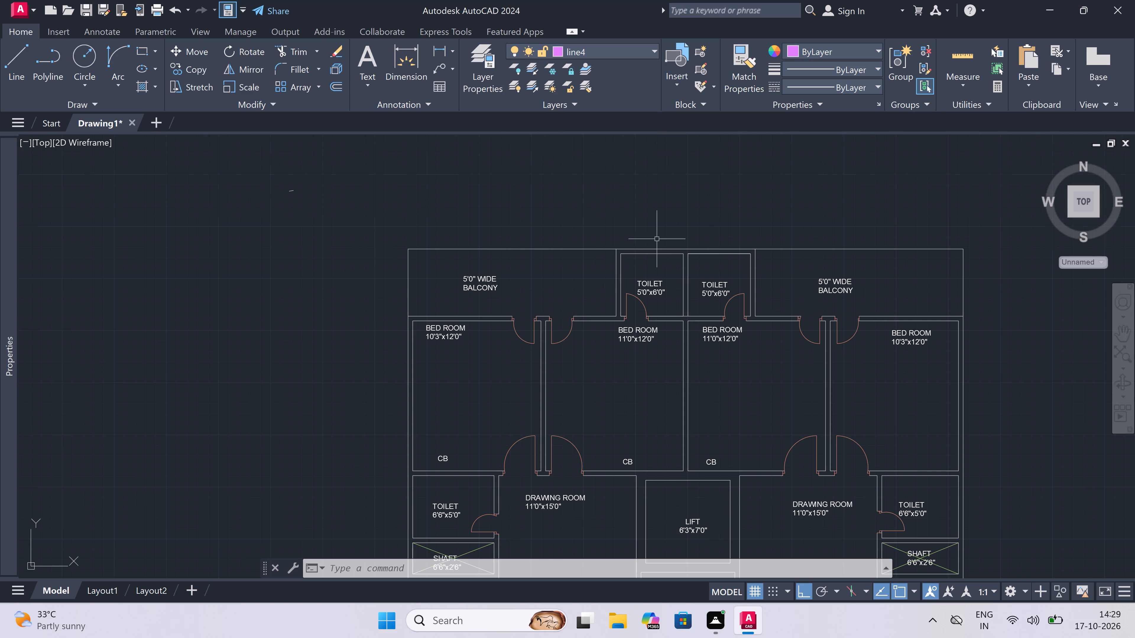
text(l)
key(space)
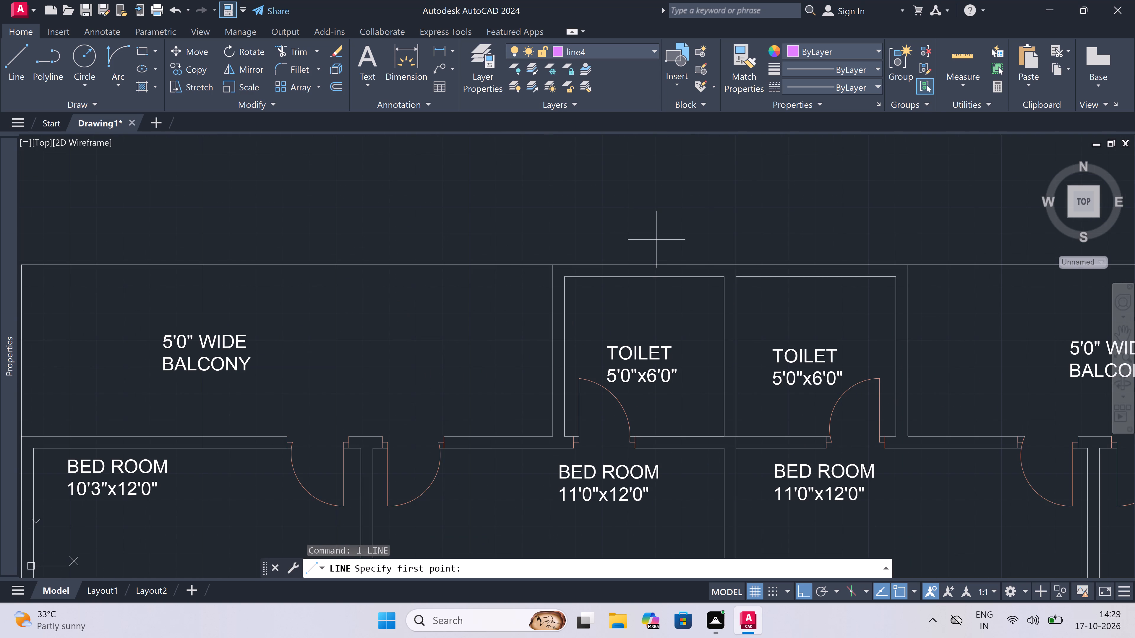
scroll(641, 273, up, 1)
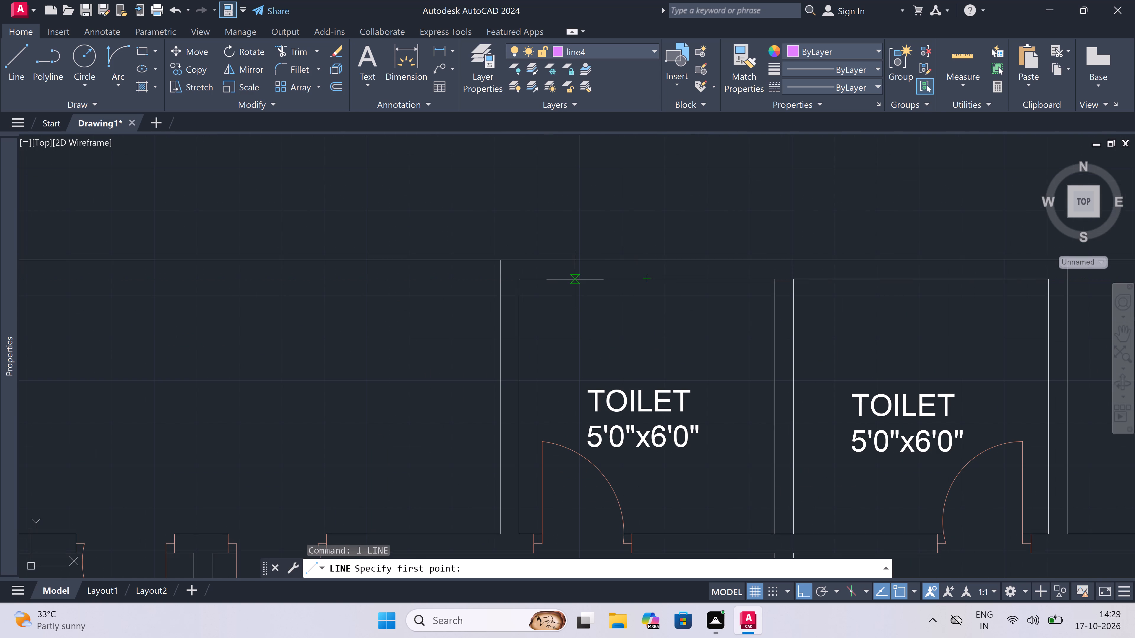
click(574, 281)
click(572, 265)
click(572, 267)
scroll(658, 258, up, 2)
text(2')
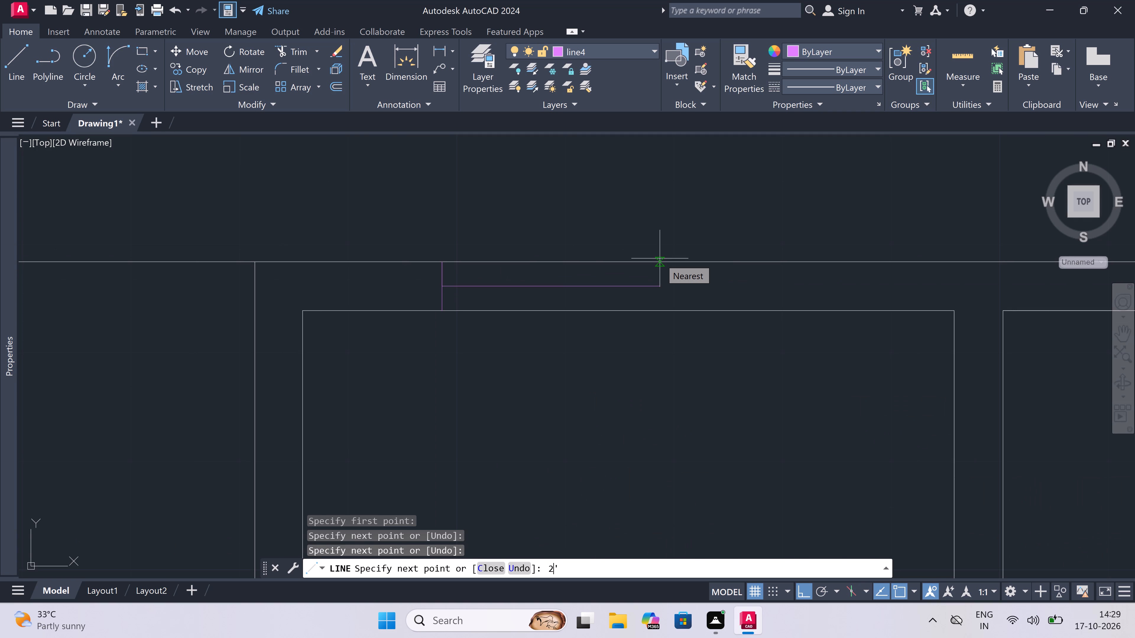
key(space)
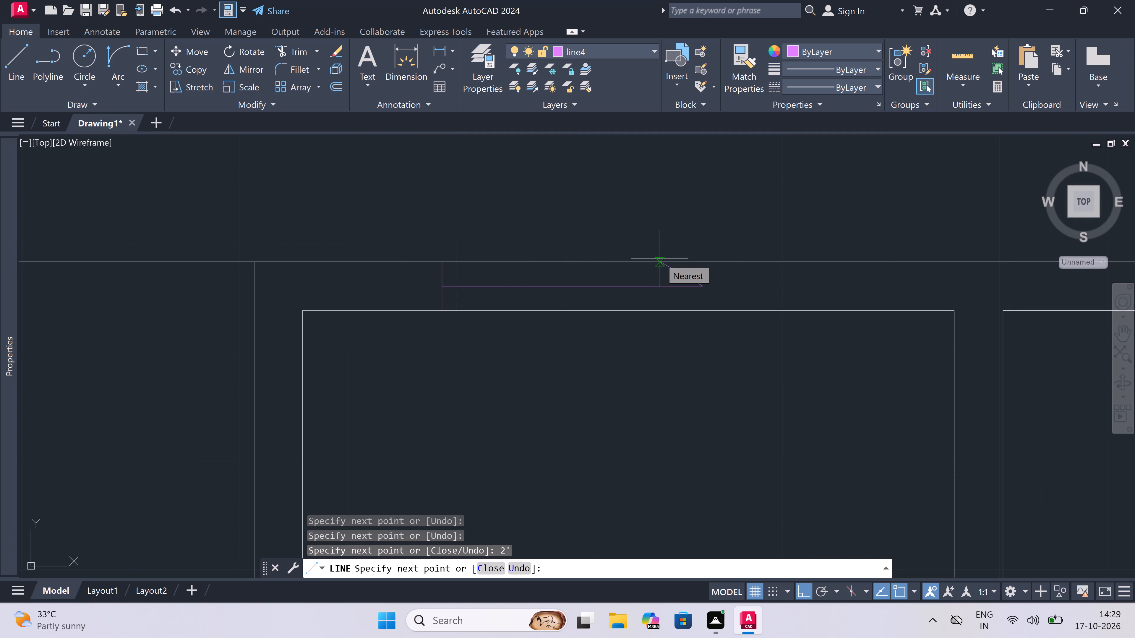
click(699, 263)
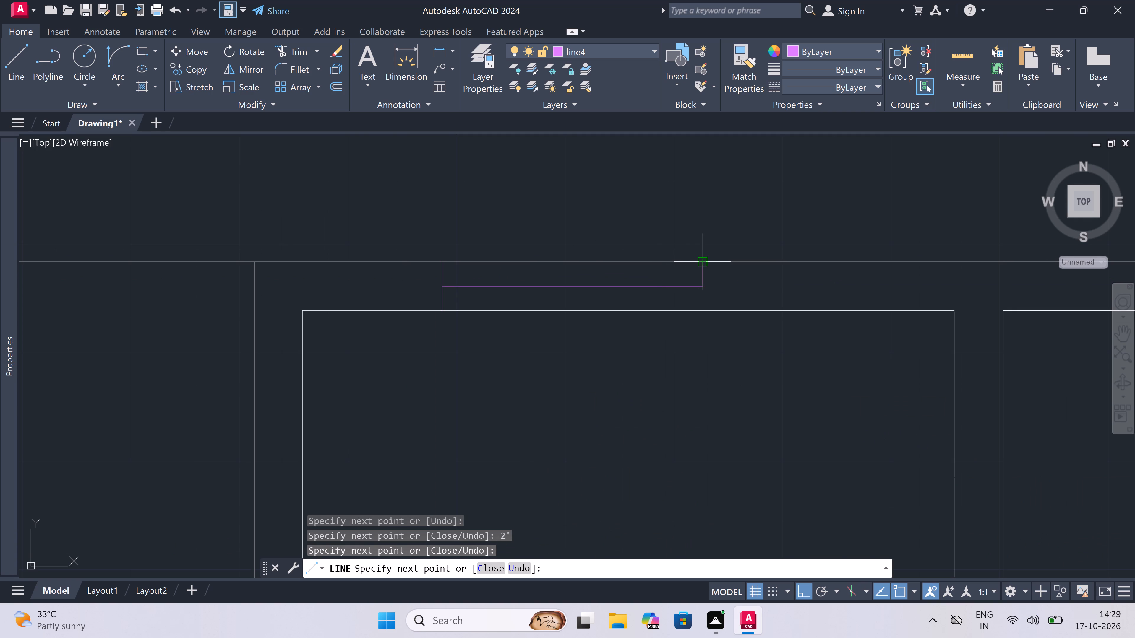
click(706, 313)
key(Escape)
Trim both outer wall lines between the western toilet window's two jambs.
key(t)
key(r)
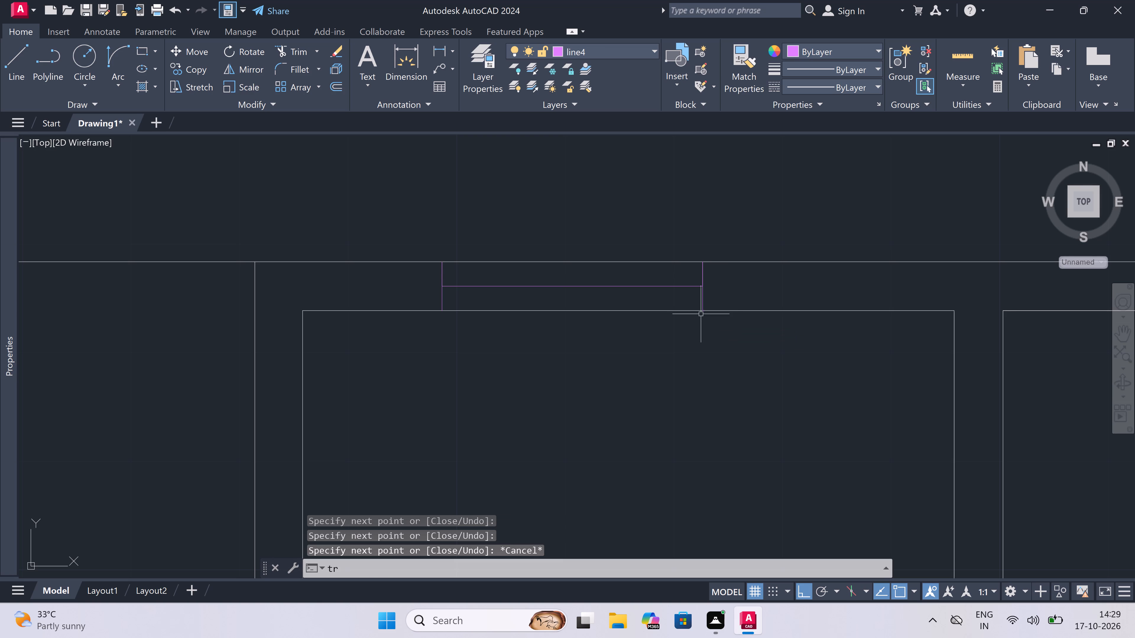
key(space)
click(645, 313)
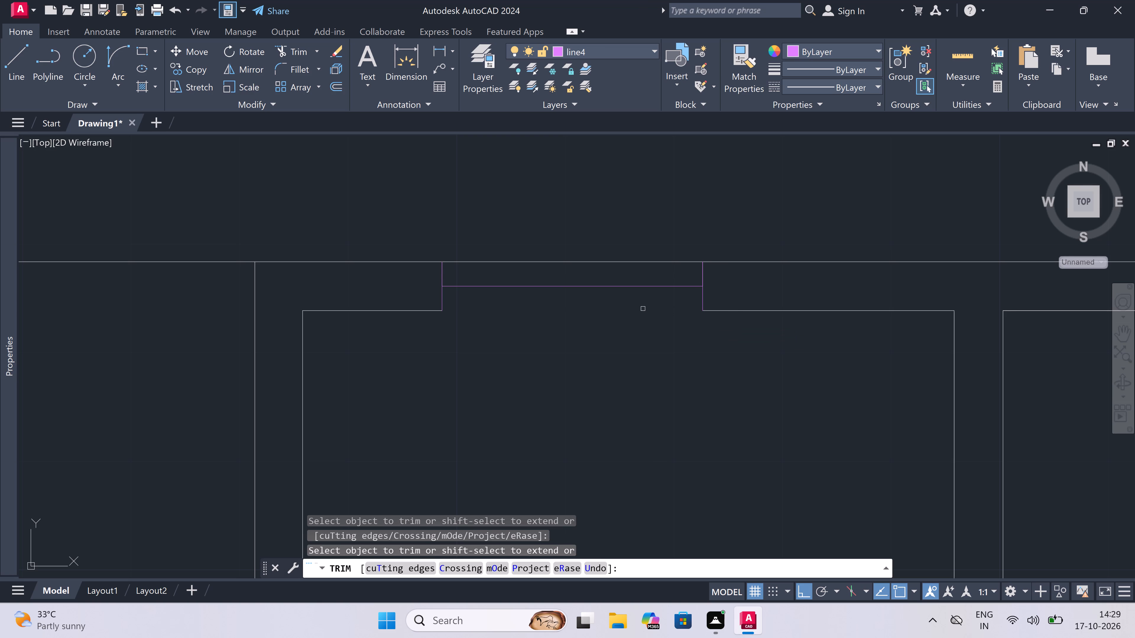
click(626, 273)
double_click(624, 245)
key(Escape)
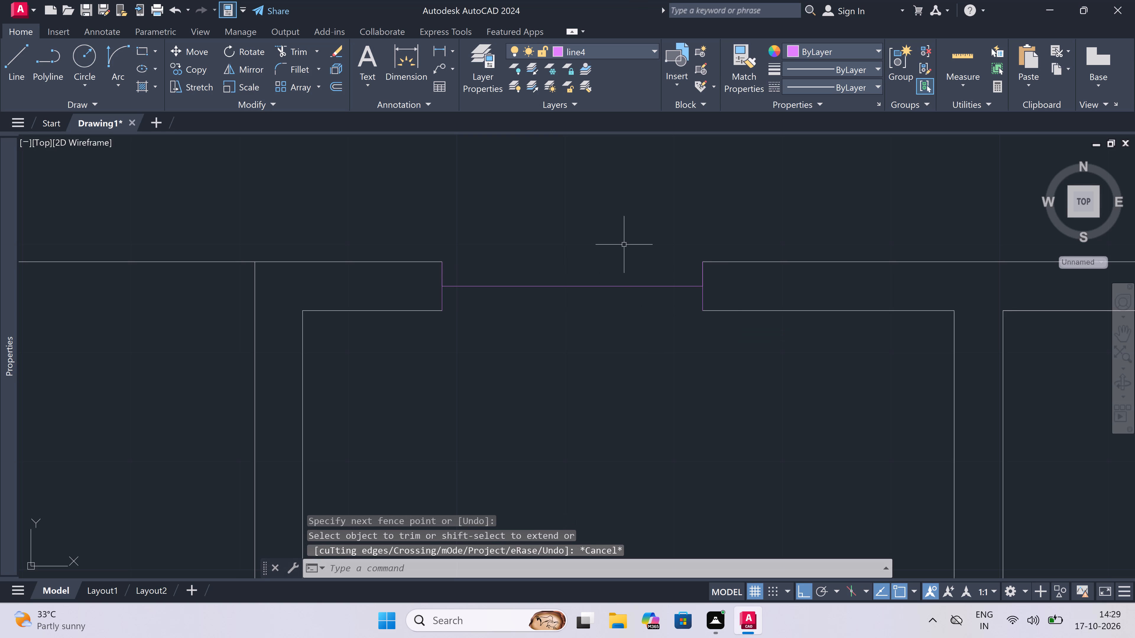
Draw lines along the outer and inner wall faces between the western toilet window's jambs to close the frame.
key(l)
key(space)
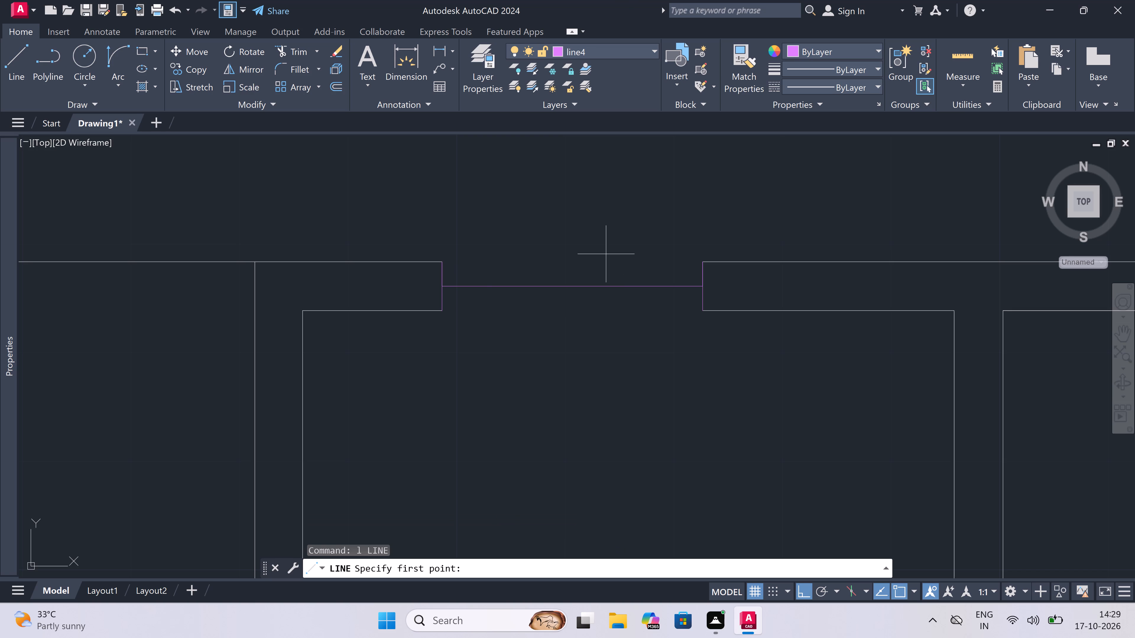
click(442, 259)
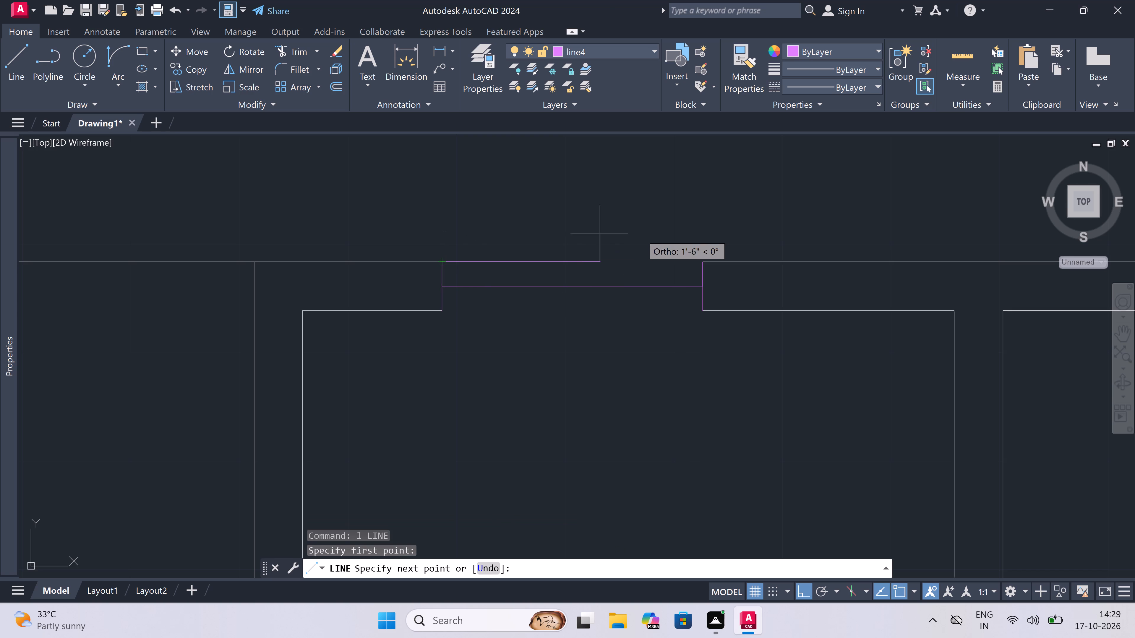
click(701, 256)
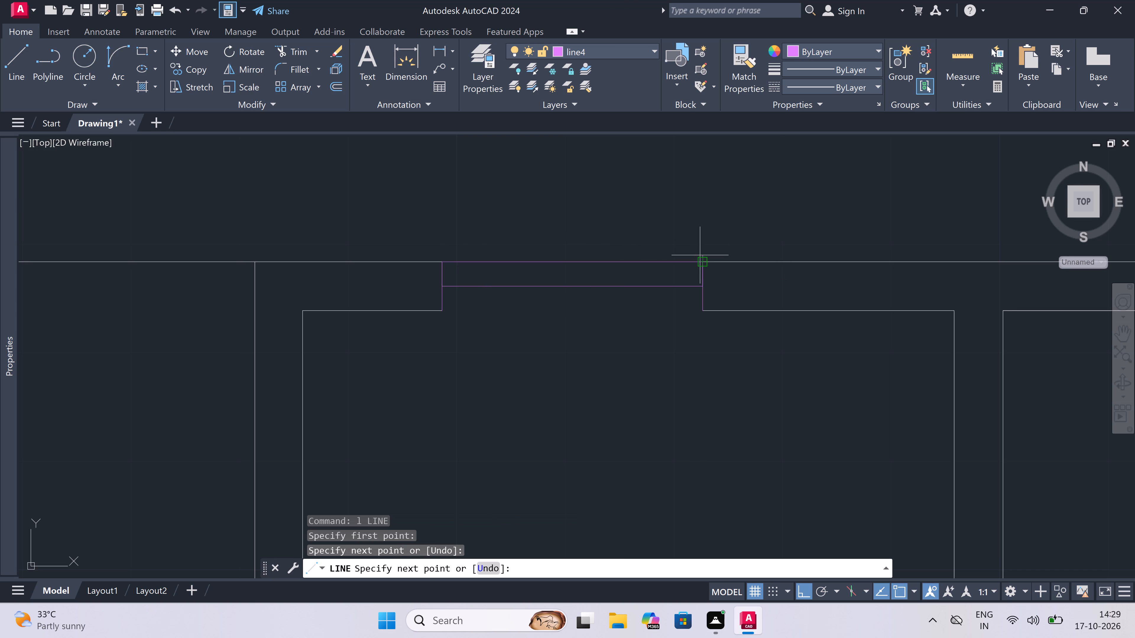
key(Escape)
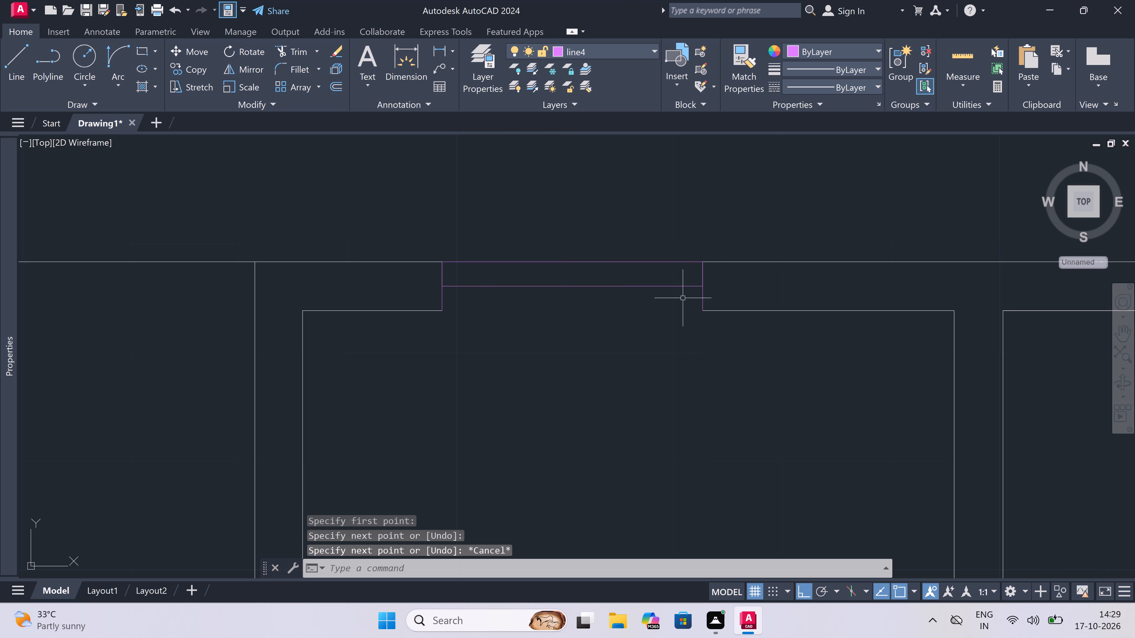
key(space)
click(698, 311)
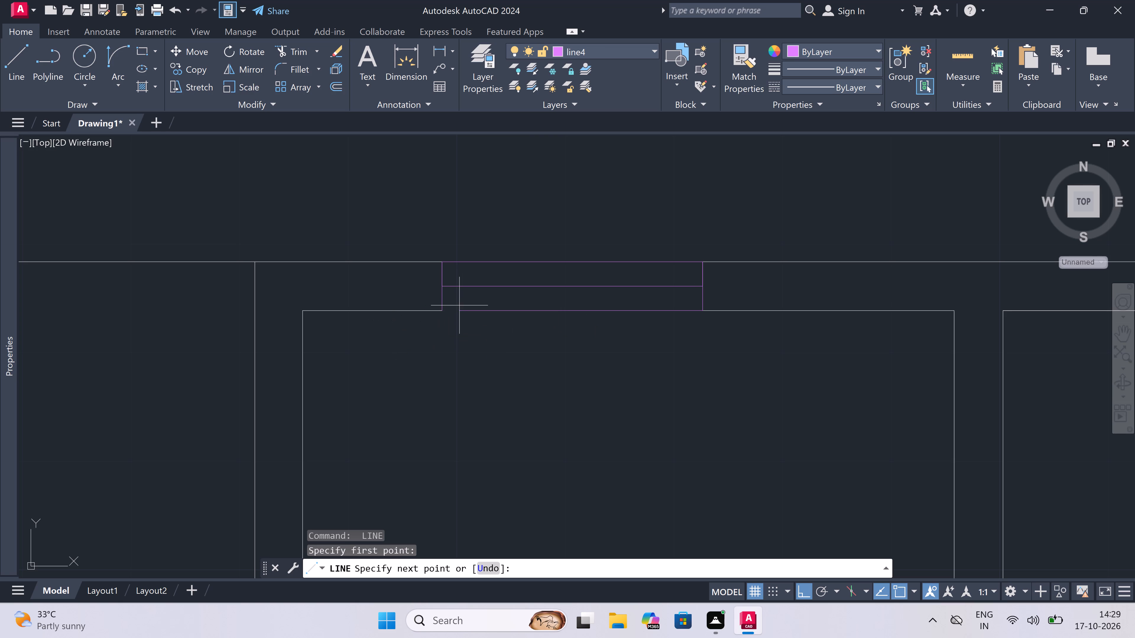
double_click(446, 309)
key(Escape)
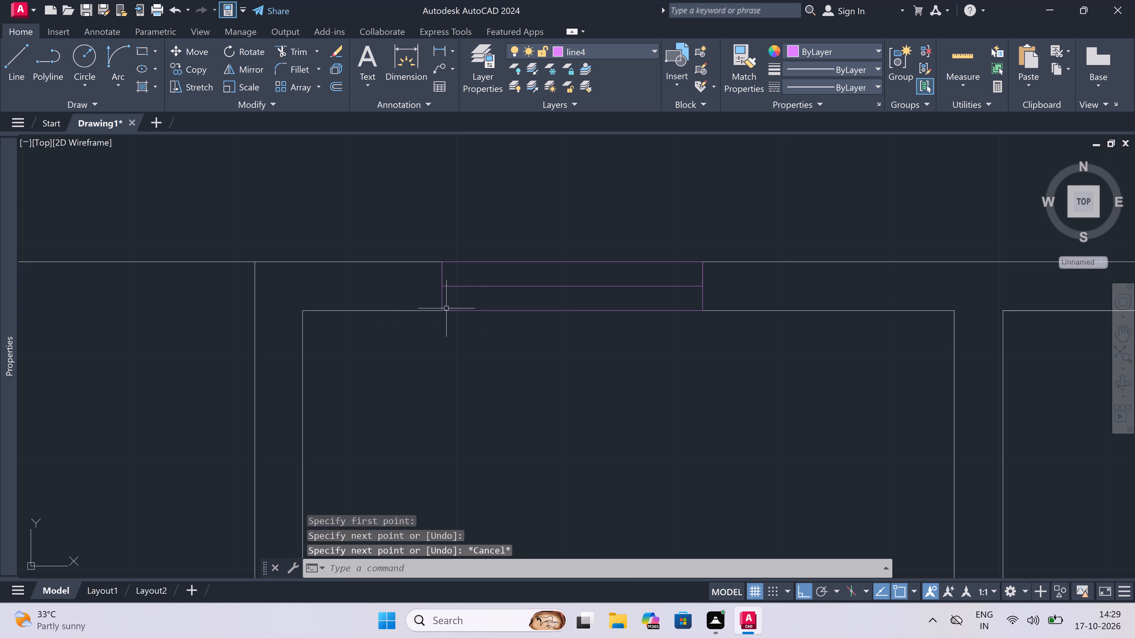
Draw a window in the eastern toilet's north wall: a jamb line, a 2' eastward centre line from its midpoint, and a closing jamb.
scroll(567, 267, down, 4)
key(space)
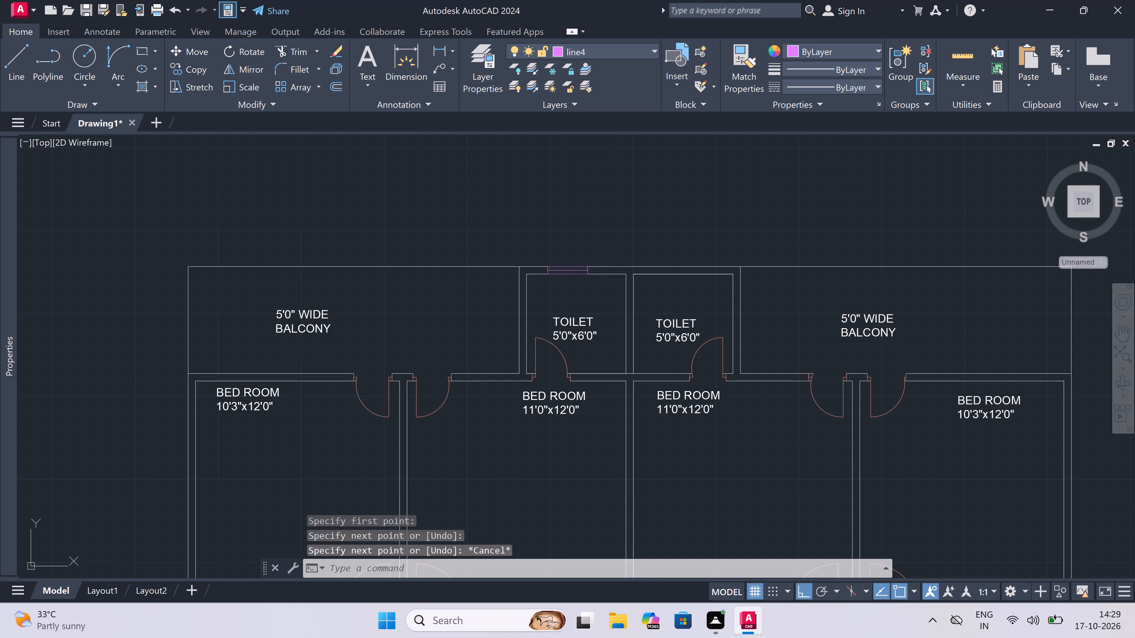
scroll(656, 267, up, 3)
click(648, 294)
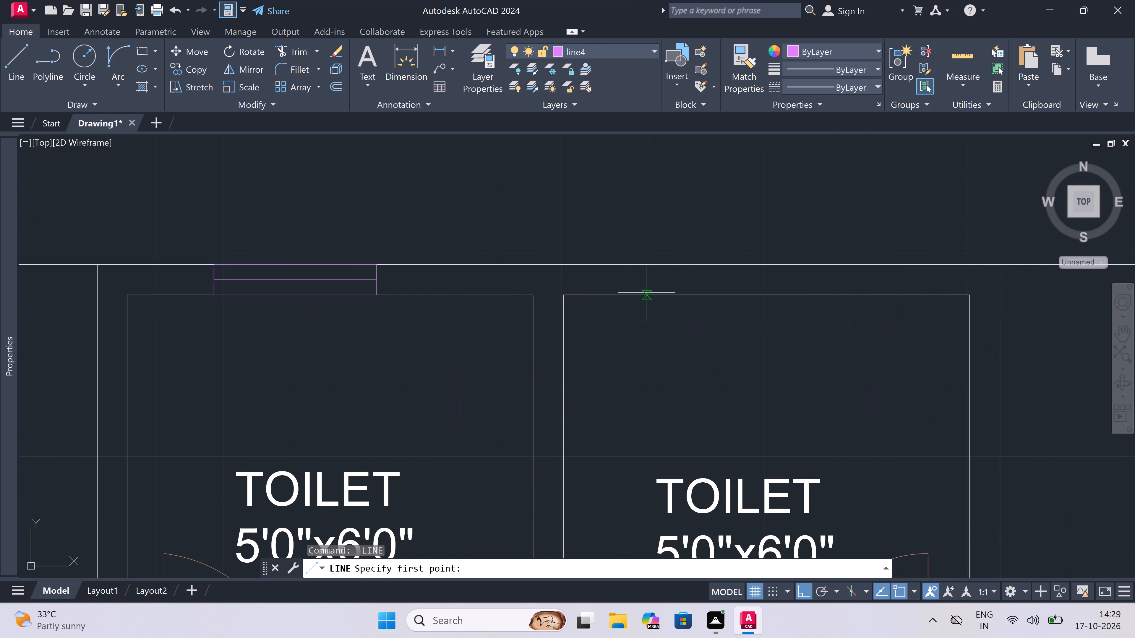
click(646, 266)
click(650, 281)
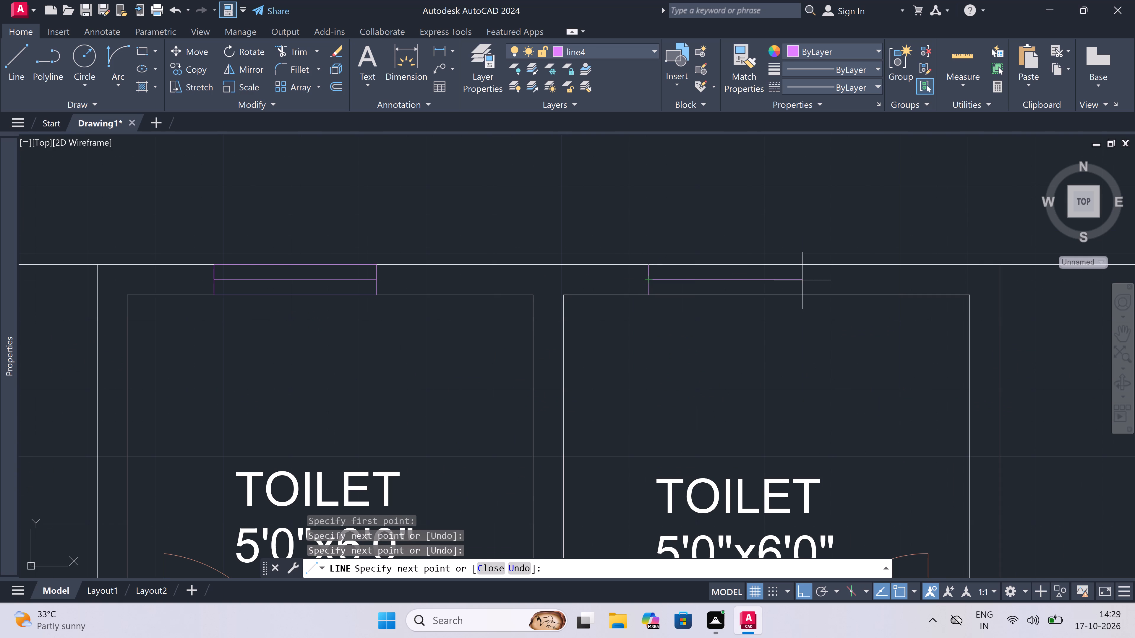
text(2')
key(space)
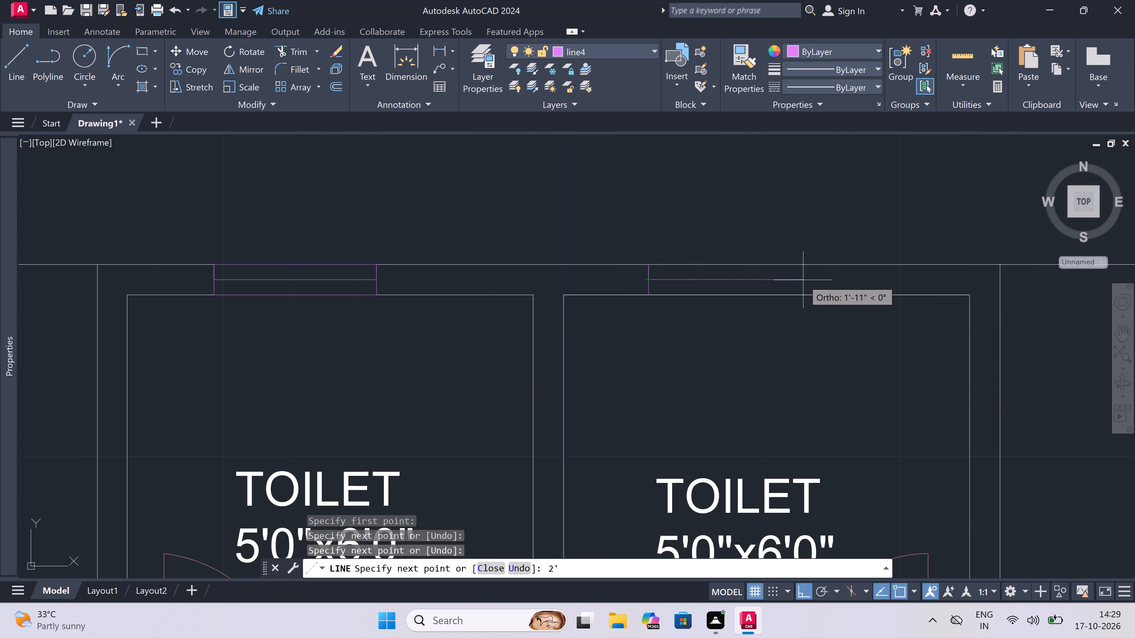
click(815, 268)
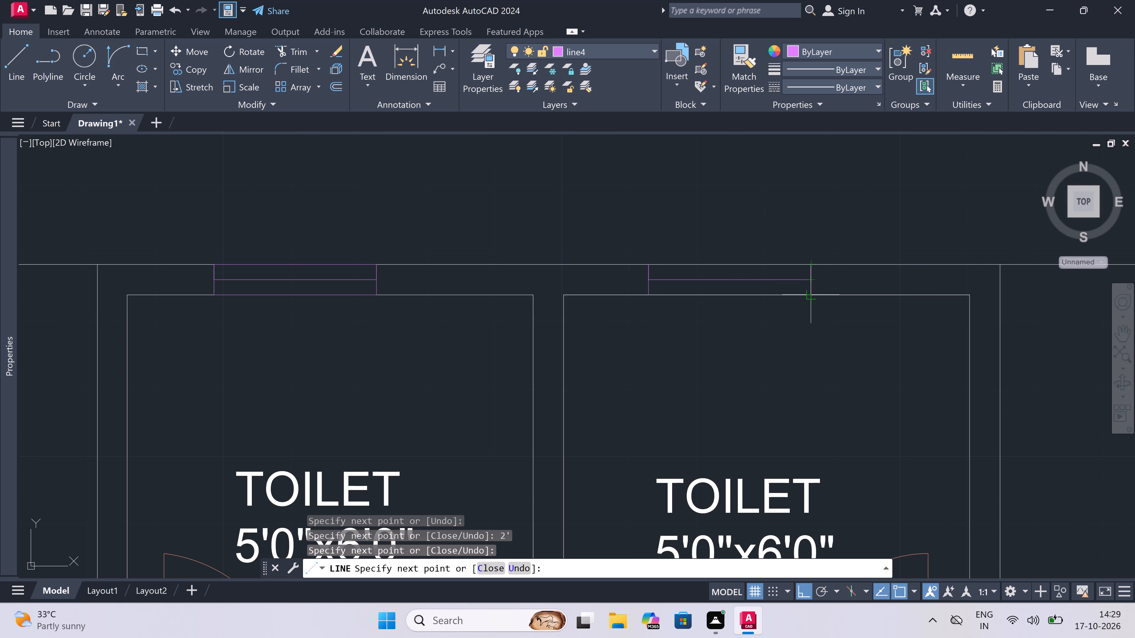
double_click(813, 294)
key(Escape)
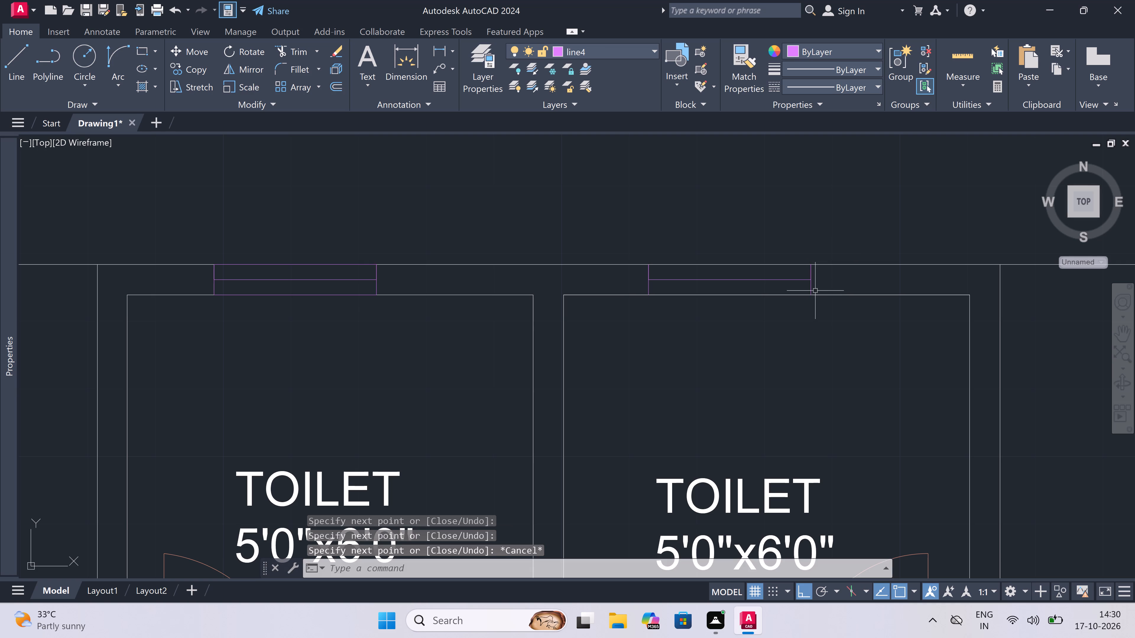
Trim both outer wall lines between the eastern toilet window's two jambs.
text(tr)
key(space)
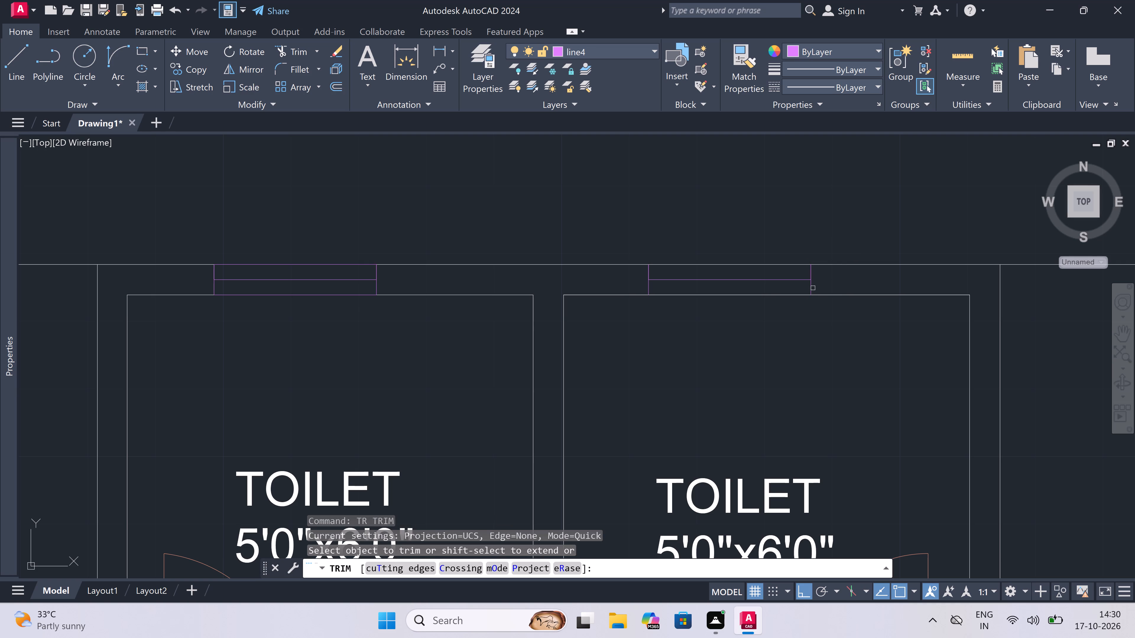
click(769, 295)
click(751, 293)
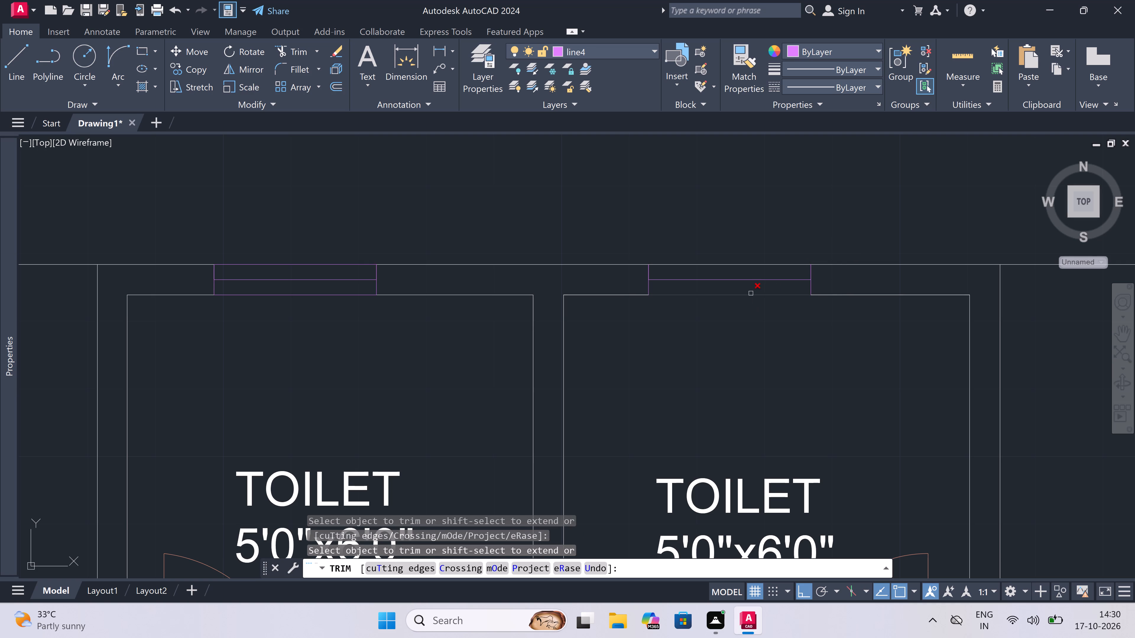
click(725, 265)
key(Escape)
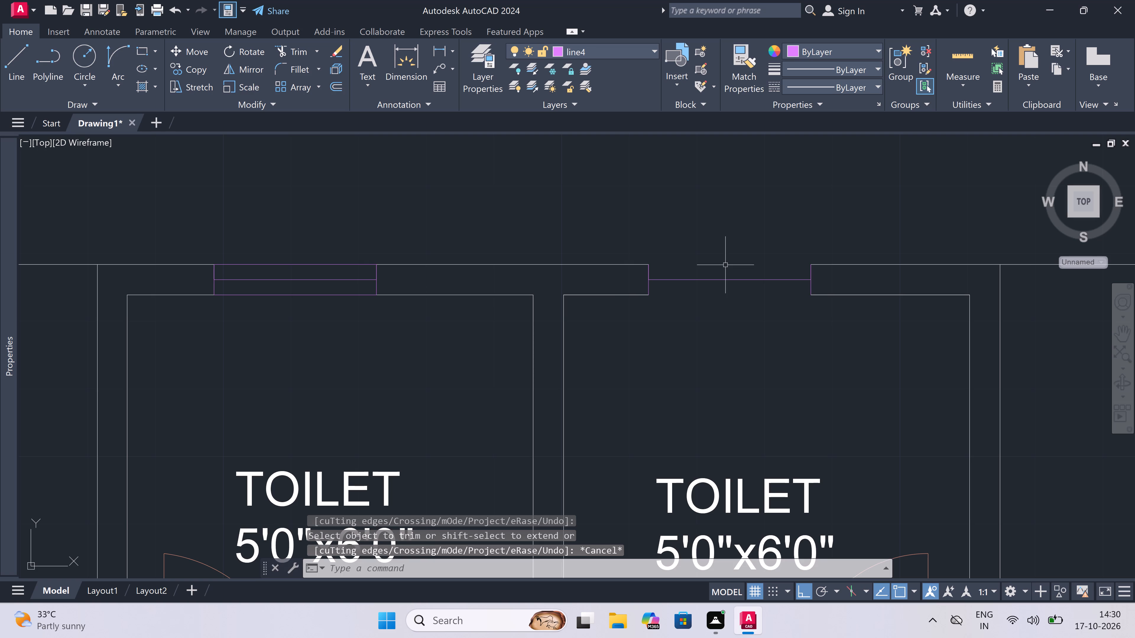
Draw lines along the outer and inner wall faces between the eastern toilet window's jambs to close the frame.
text(l)
key(space)
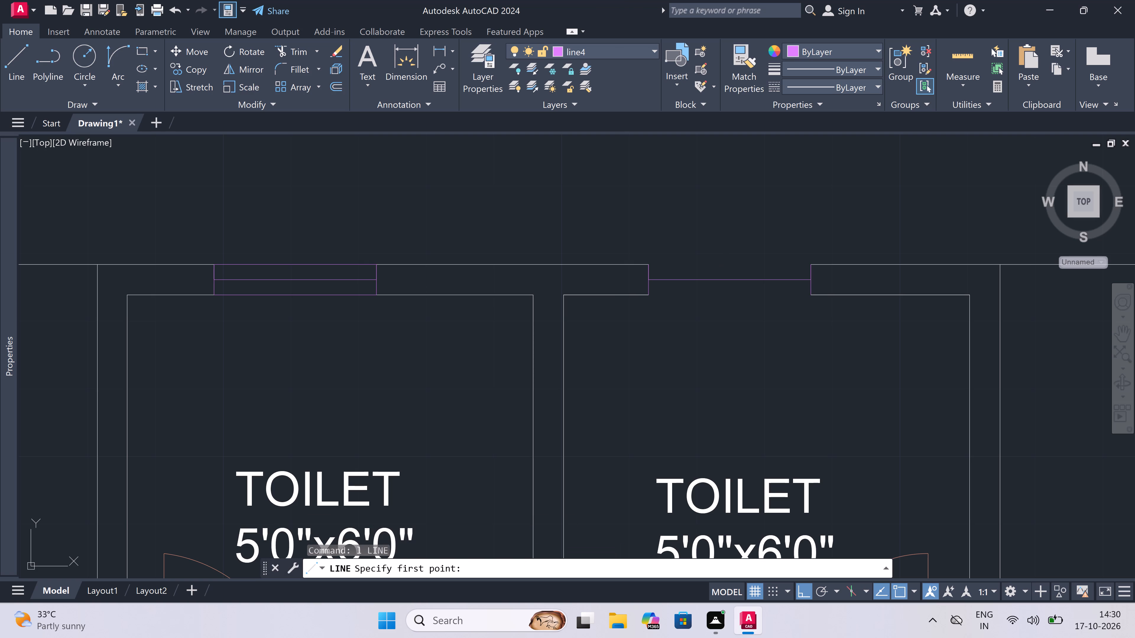
click(644, 263)
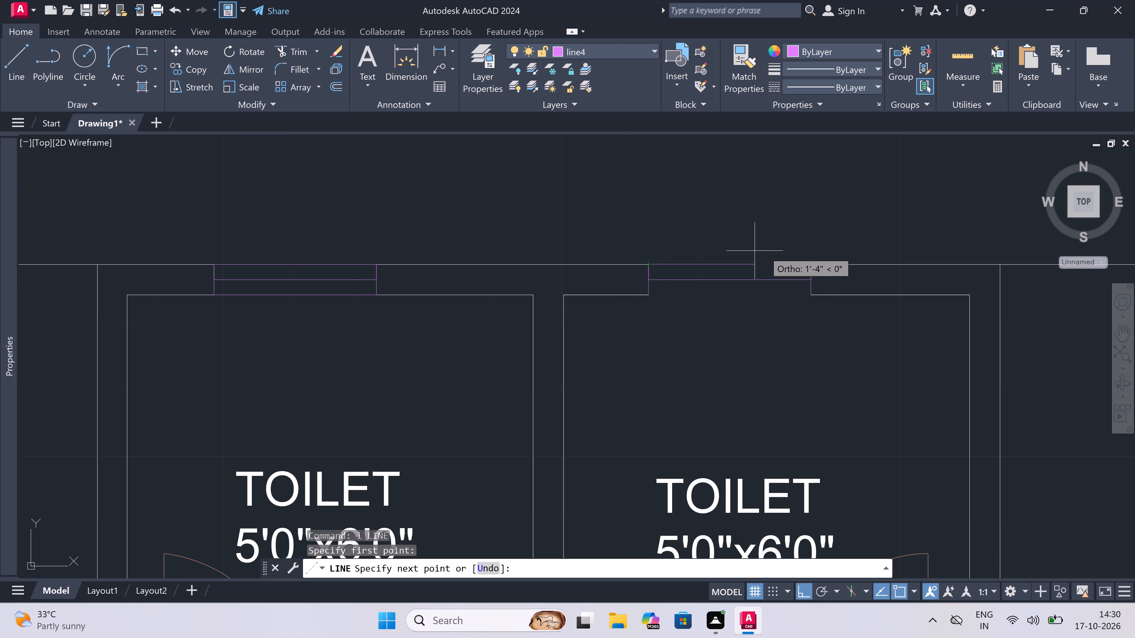
click(814, 265)
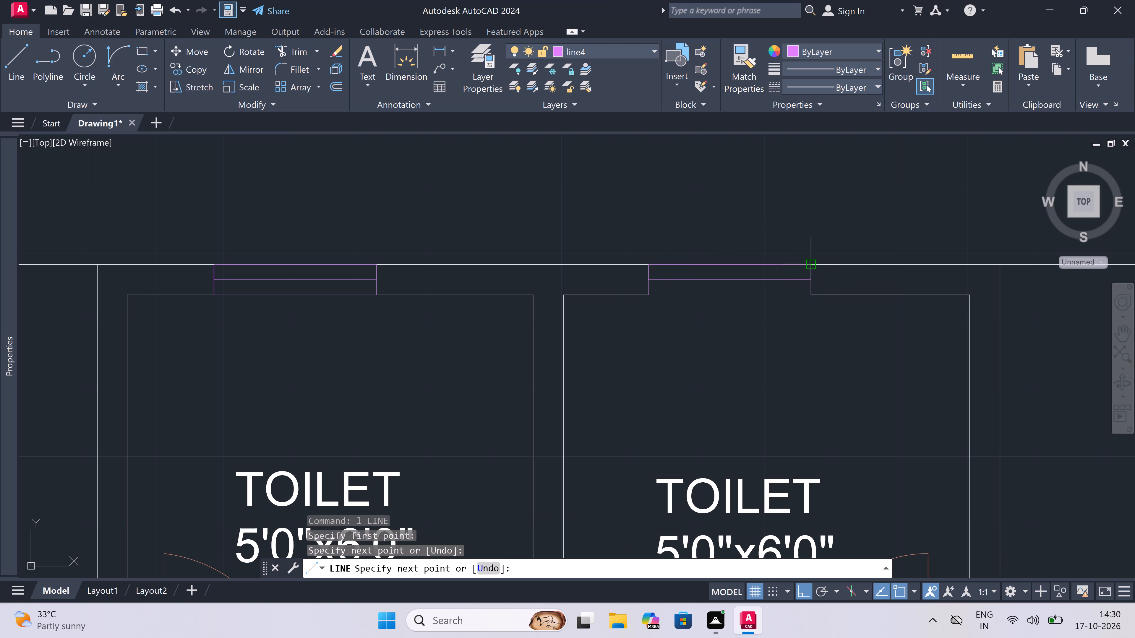
key(Escape)
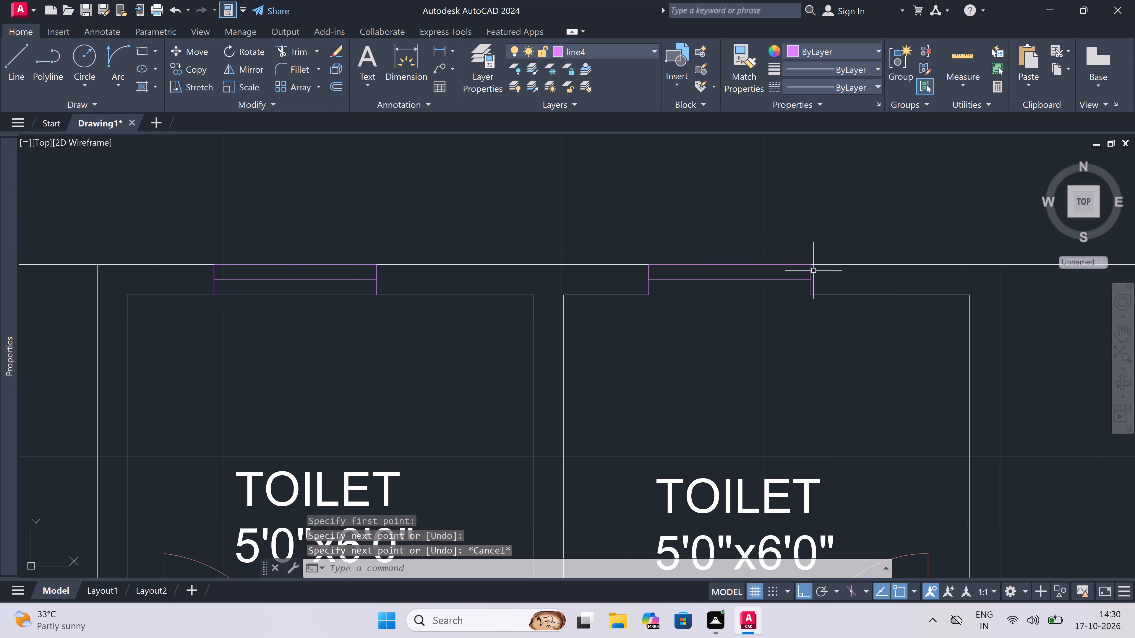
key(space)
click(811, 292)
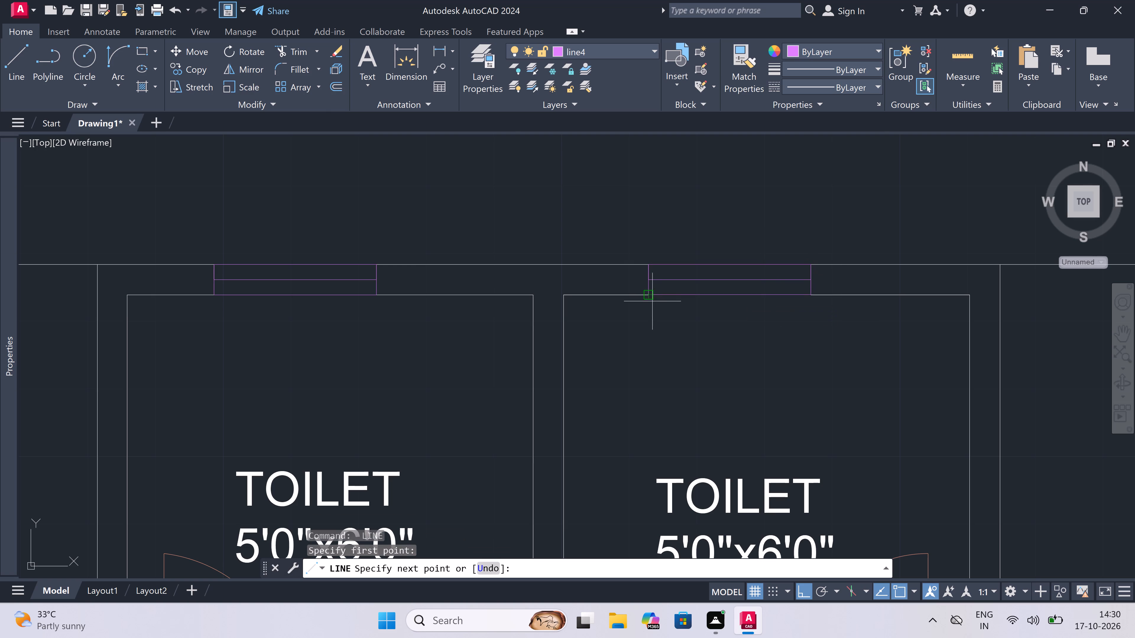
click(652, 291)
key(Escape)
Draw a window in the northwest bedroom's west wall: a jamb line, a 5' northward centre line from its midpoint, and a closing jamb.
scroll(655, 253, down, 2)
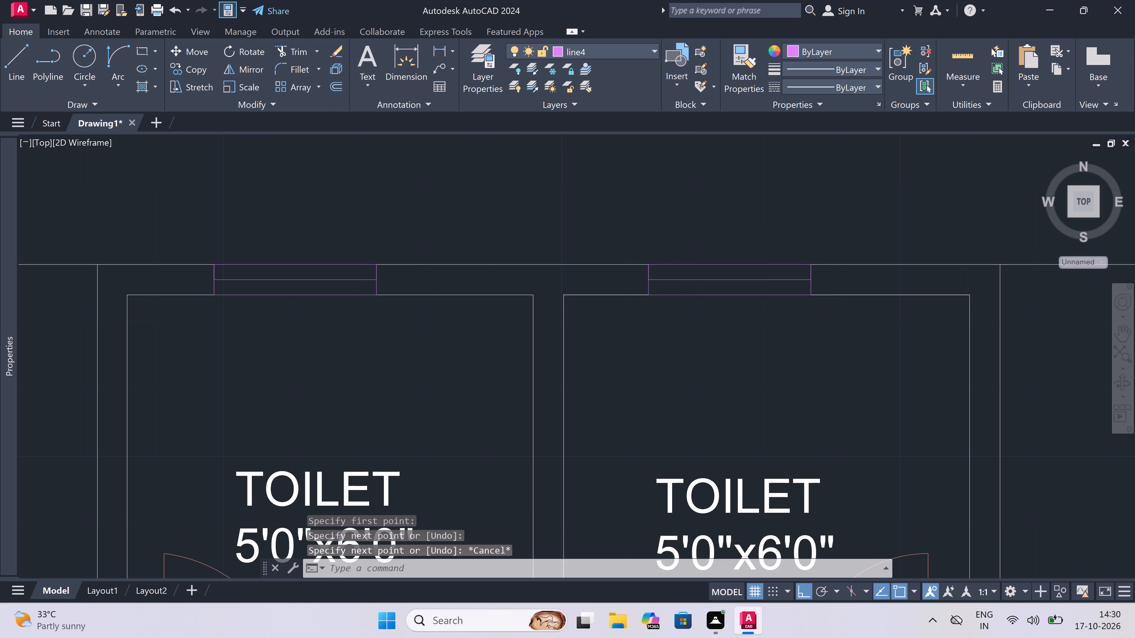
scroll(655, 253, down, 4)
scroll(554, 305, up, 3)
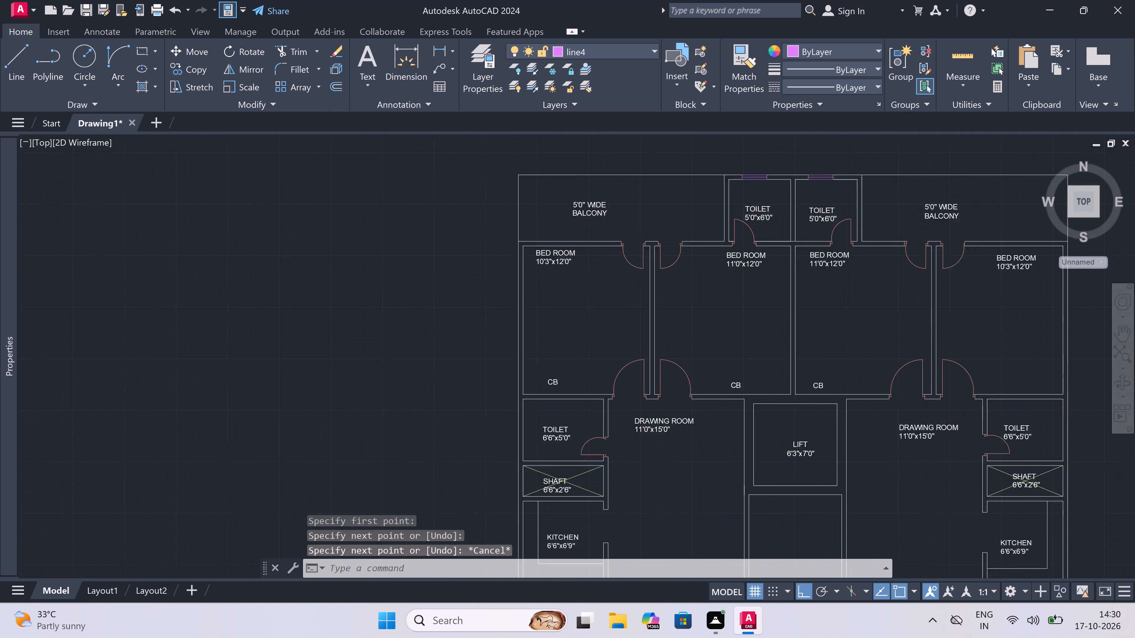
key(space)
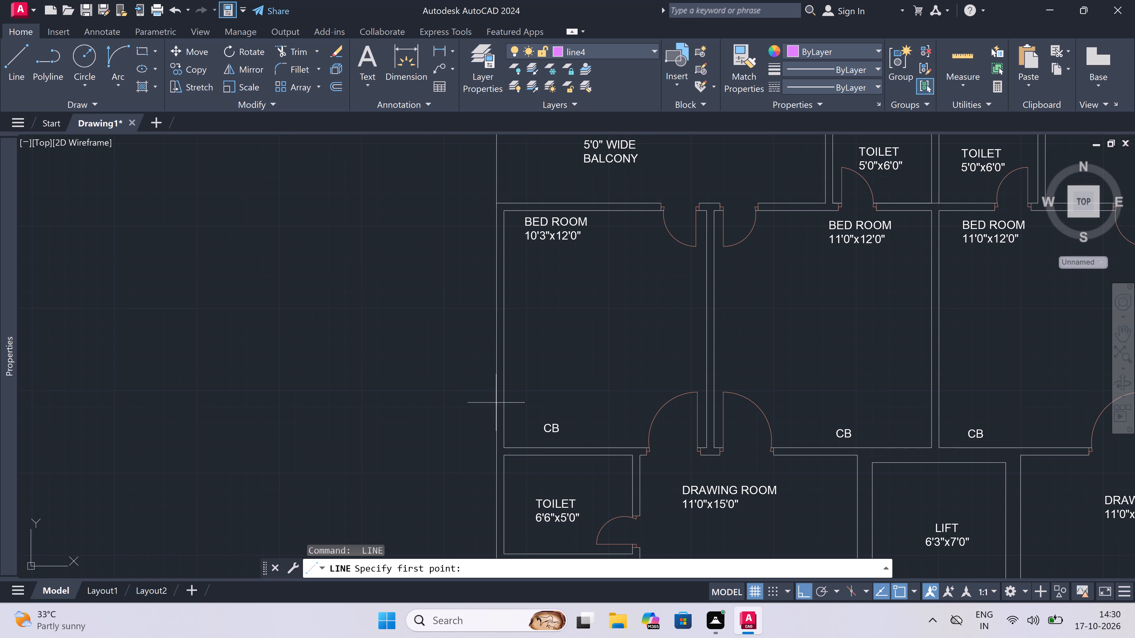
scroll(491, 392, up, 1)
click(501, 383)
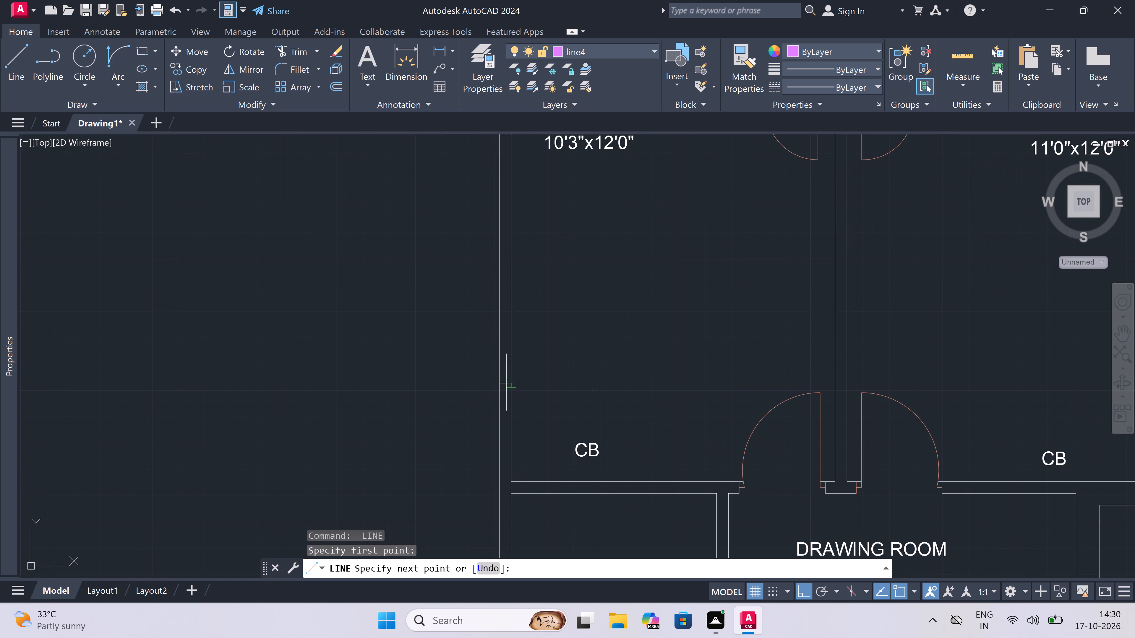
double_click(515, 381)
scroll(504, 379, up, 2)
click(509, 390)
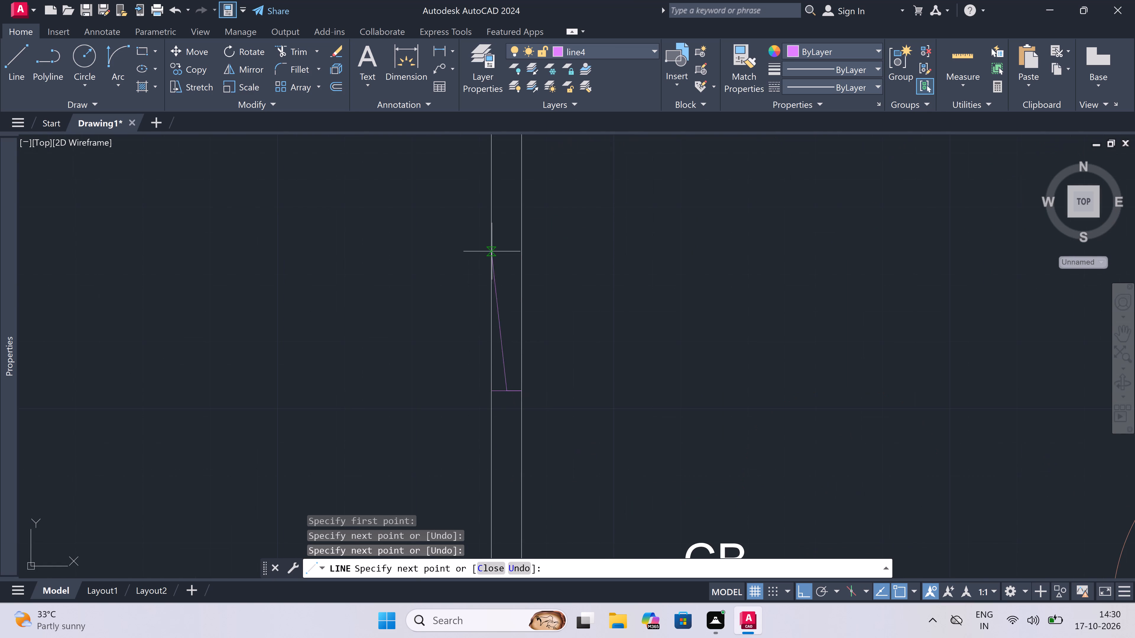
text(5')
key(space)
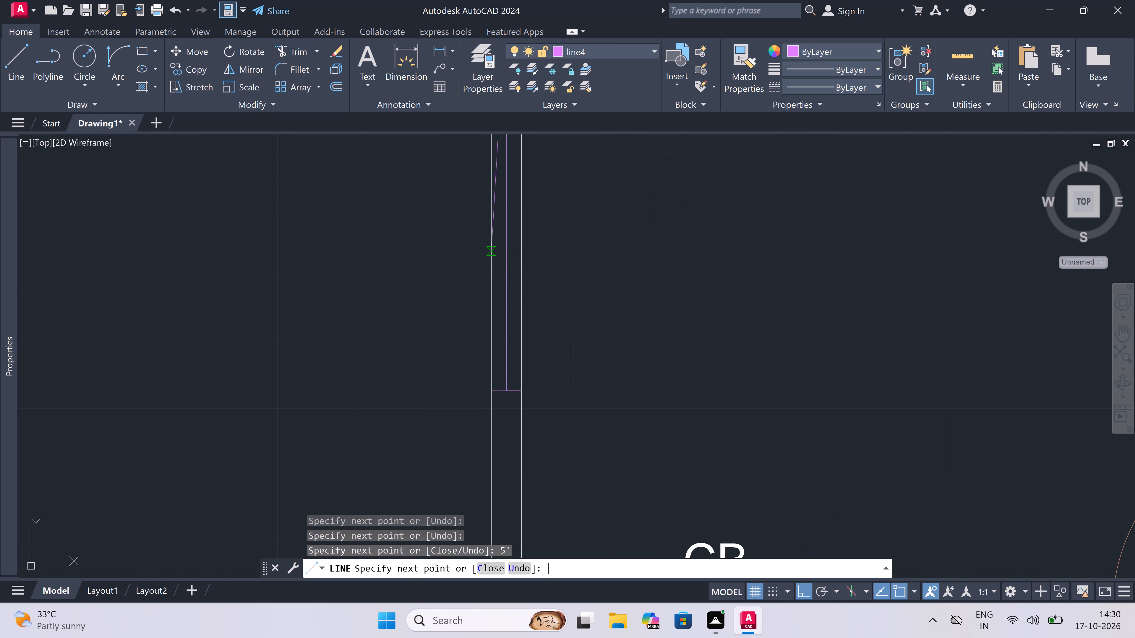
scroll(492, 251, down, 4)
scroll(487, 175, up, 3)
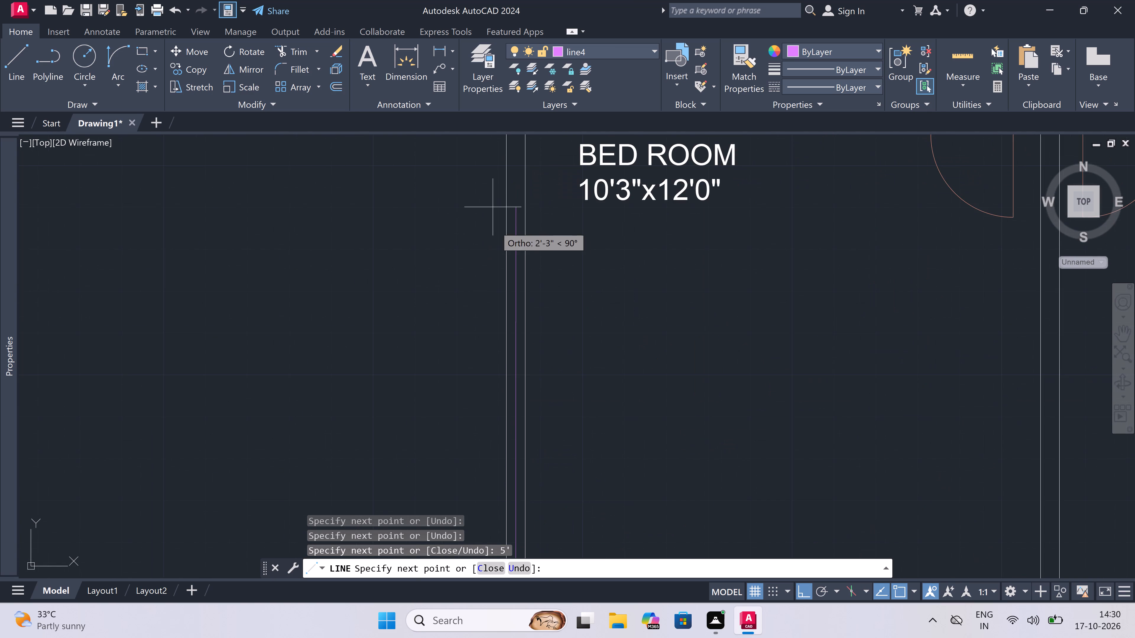
scroll(496, 230, down, 2)
scroll(488, 274, up, 3)
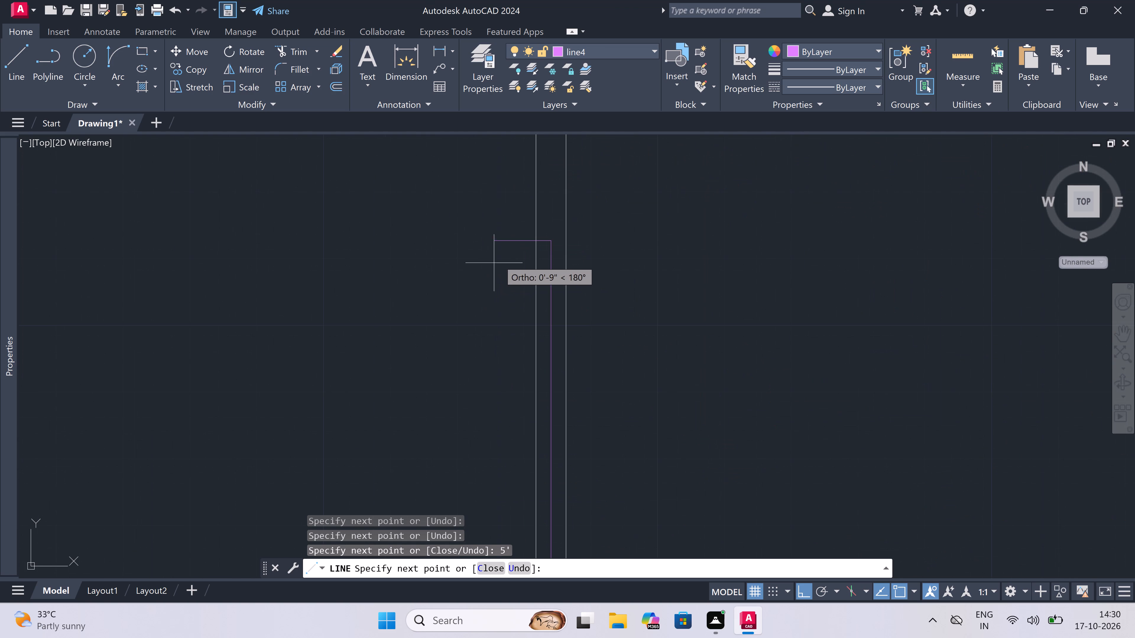
scroll(536, 239, up, 2)
click(538, 240)
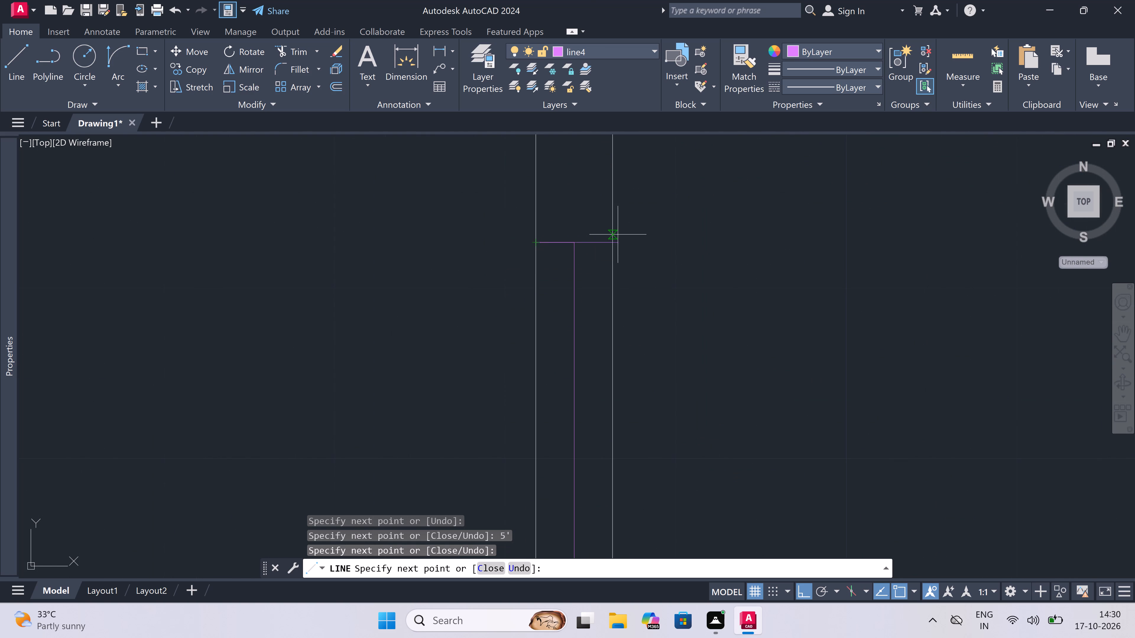
click(612, 240)
key(Escape)
Trim the inner and outer wall lines between the two jambs of the northwest bedroom's west window.
scroll(579, 184, down, 5)
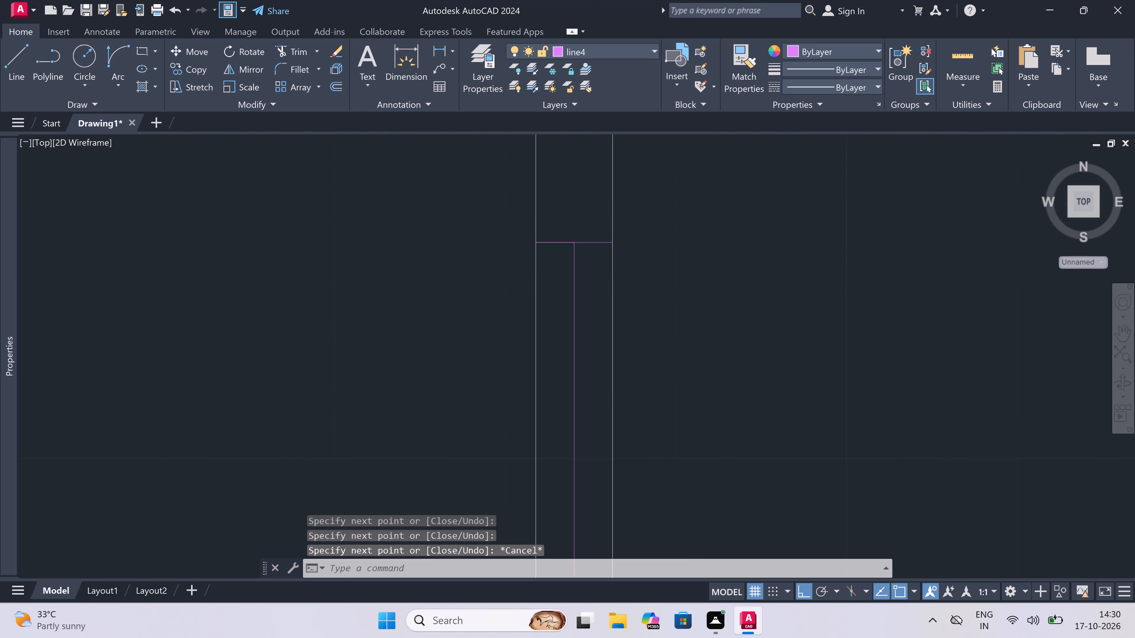
key(t)
key(r)
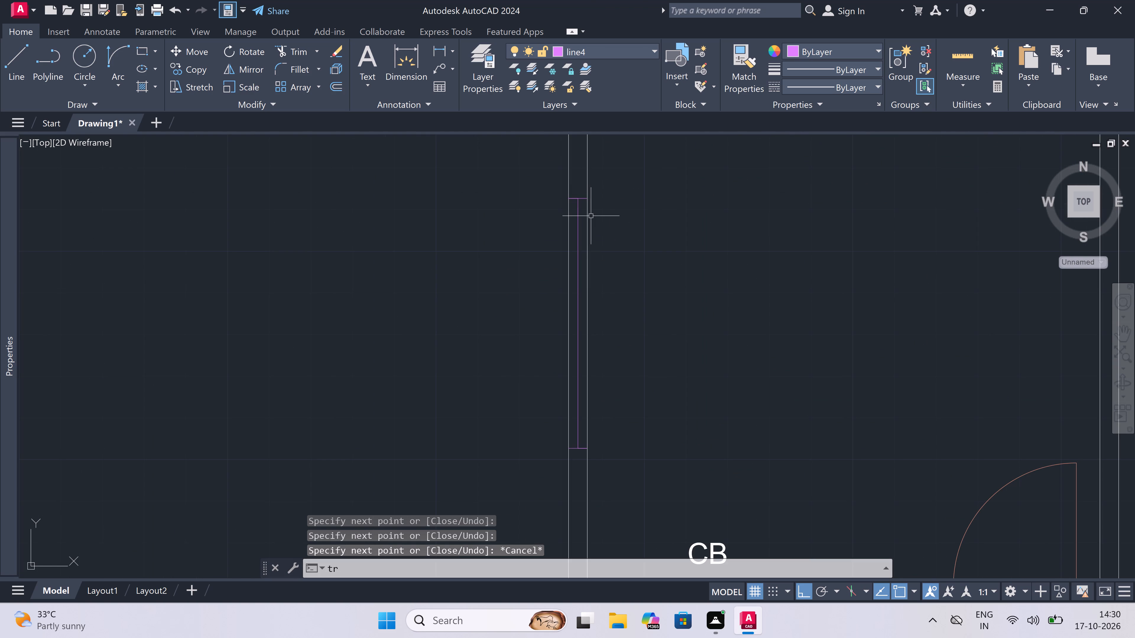
key(space)
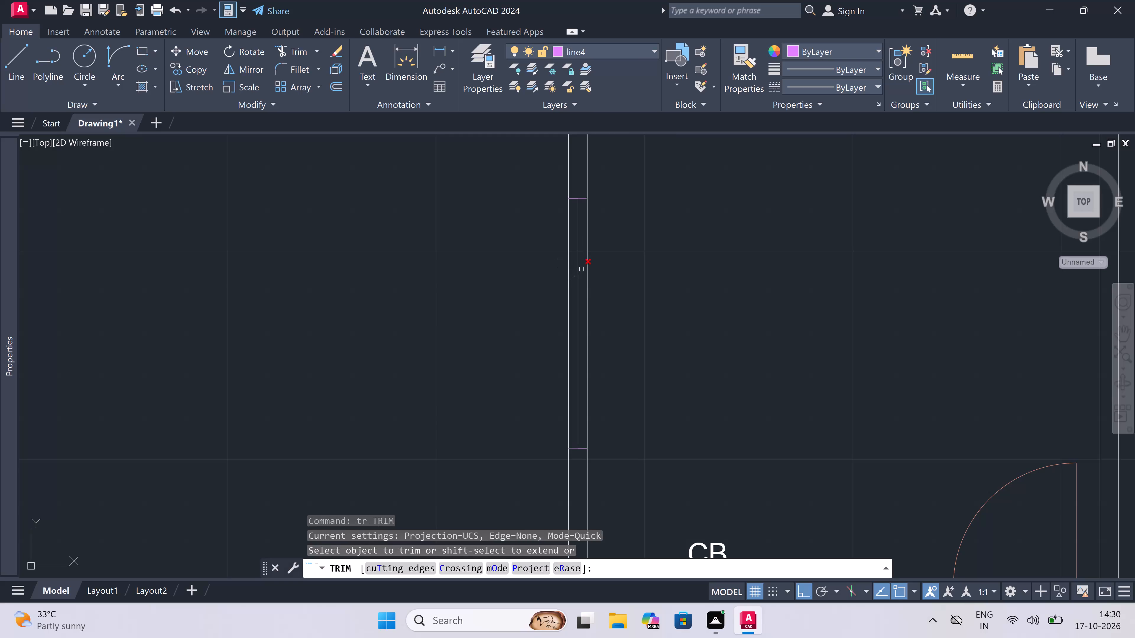
click(586, 262)
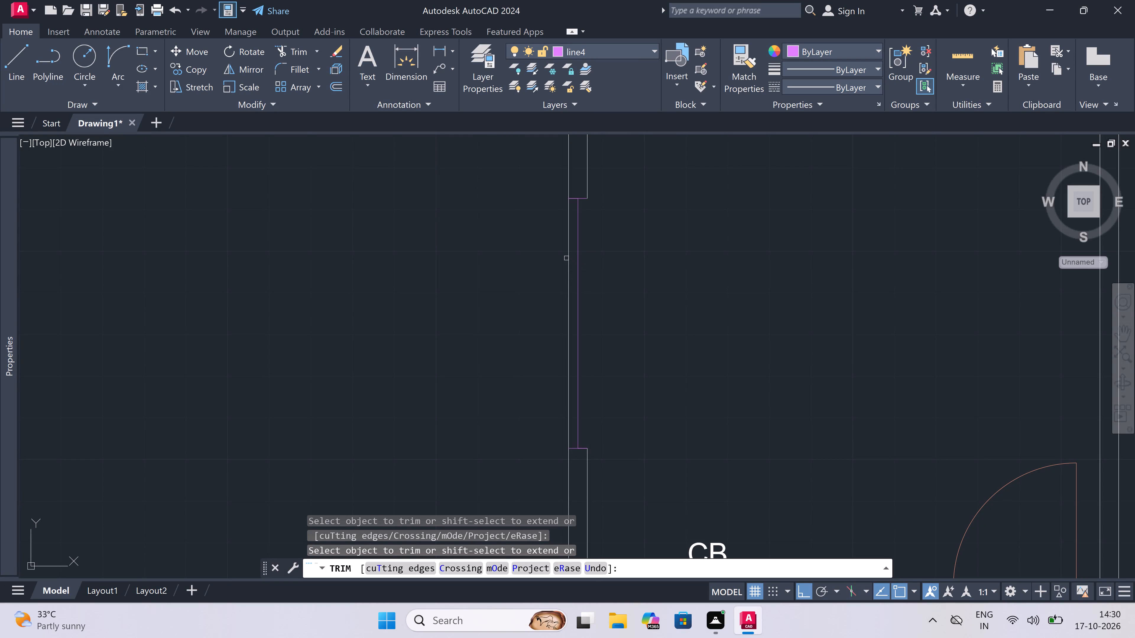
click(570, 258)
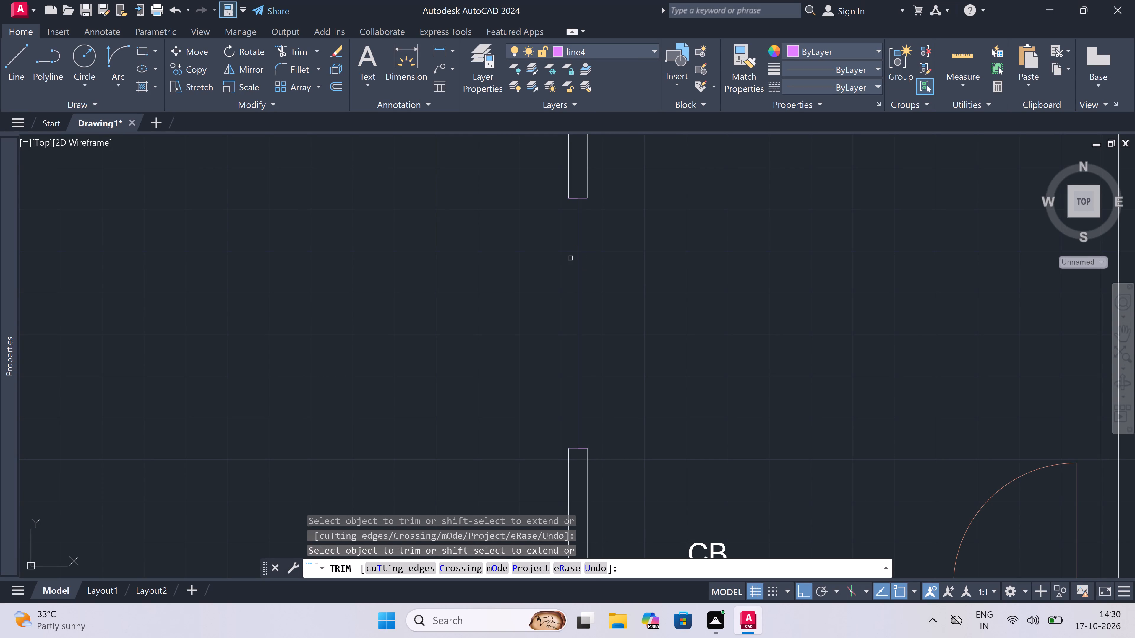
key(Escape)
Draw lines along the outer and inner wall faces between the west bedroom window's jambs to close the frame.
key(l)
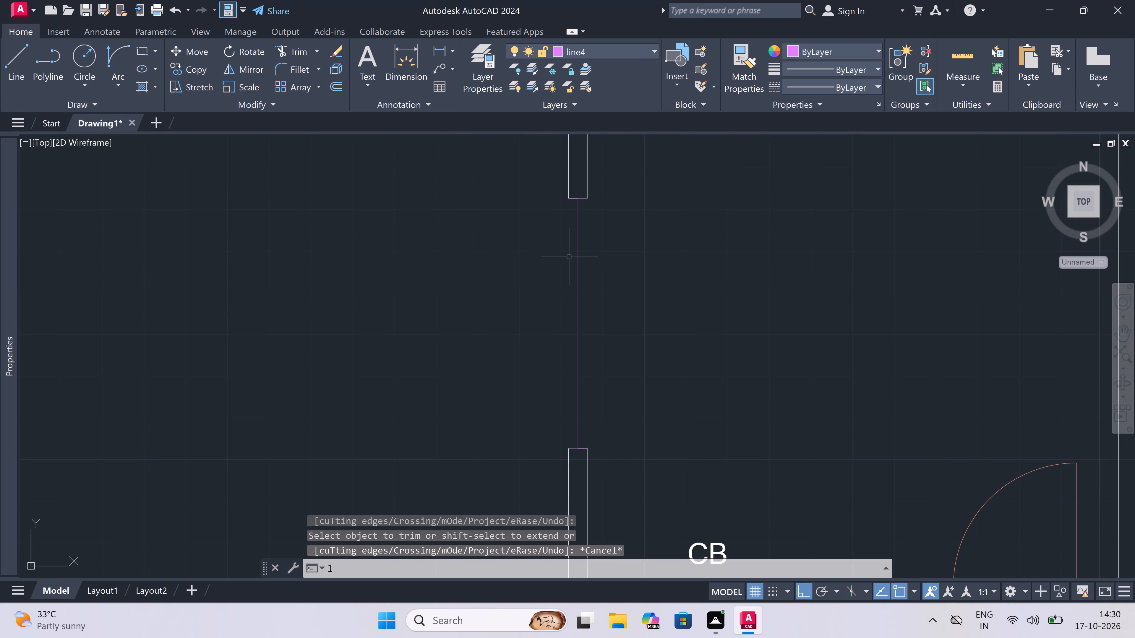
key(space)
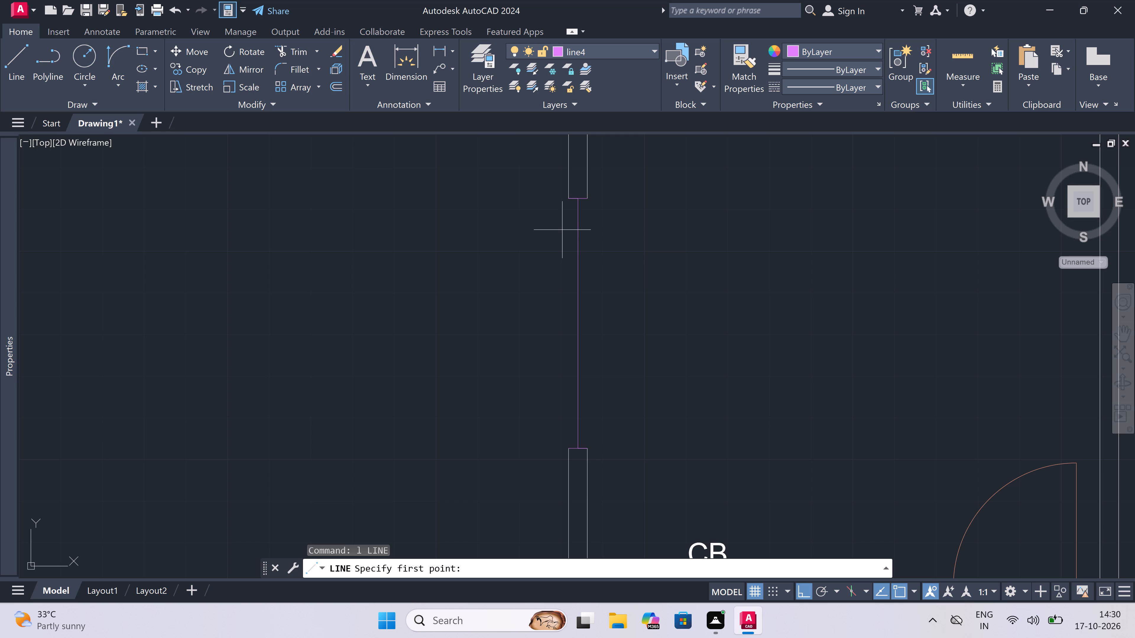
click(571, 200)
click(568, 446)
key(Escape)
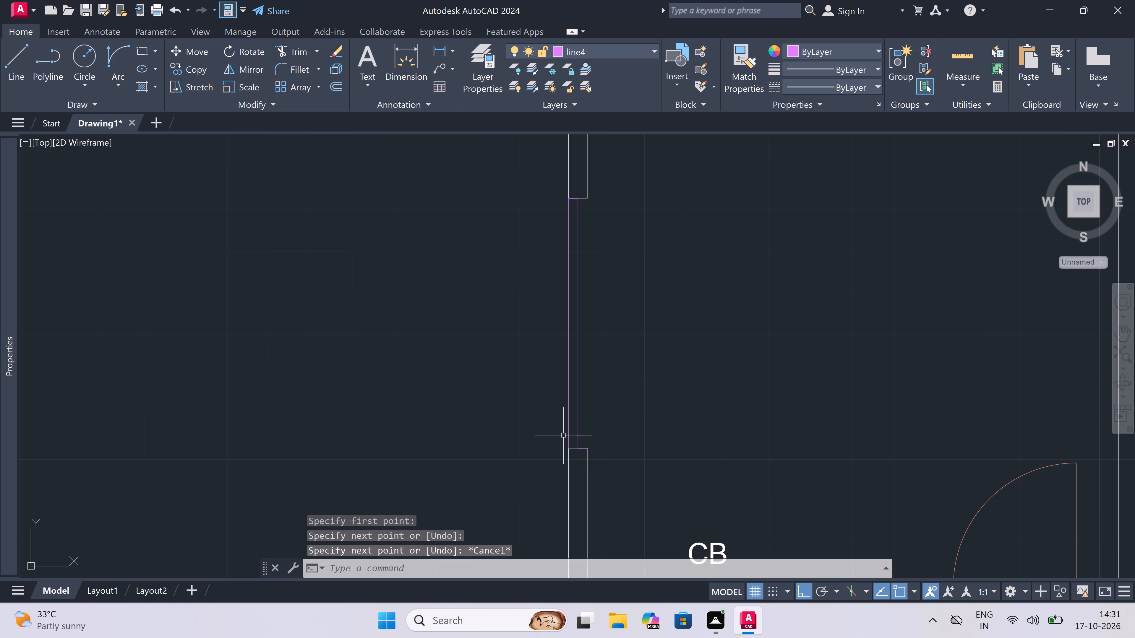
key(space)
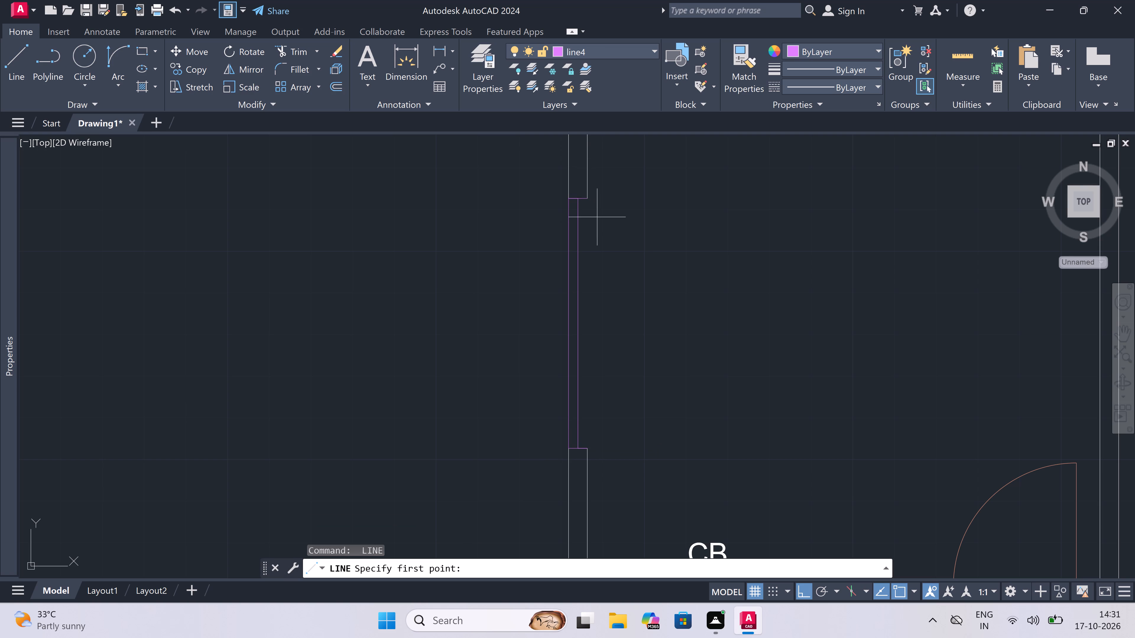
click(588, 202)
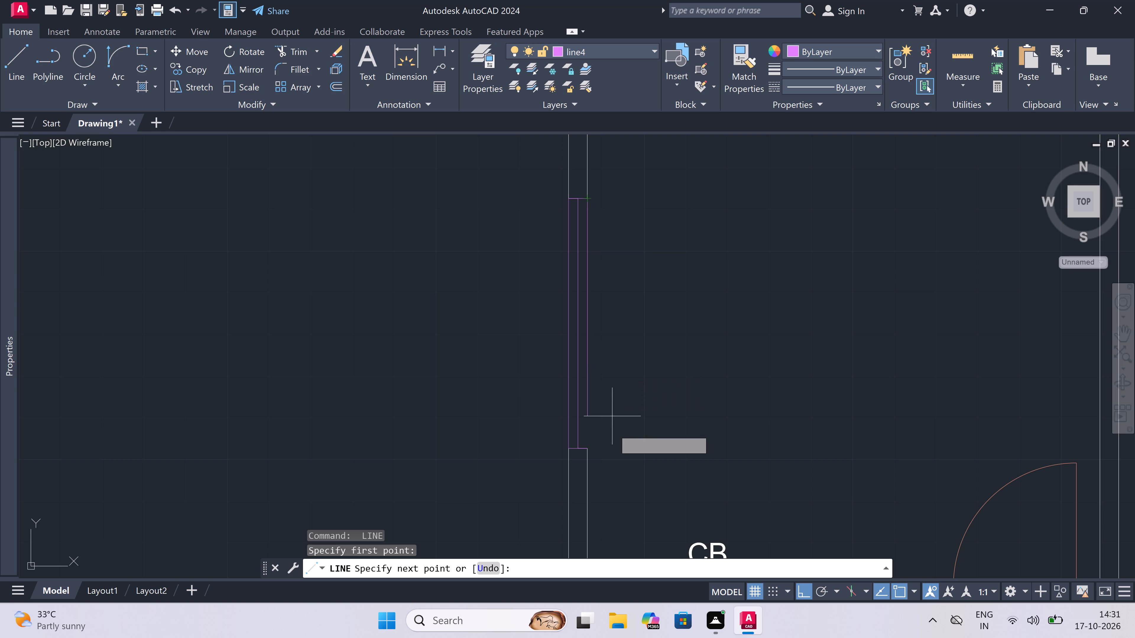
click(587, 450)
key(Escape)
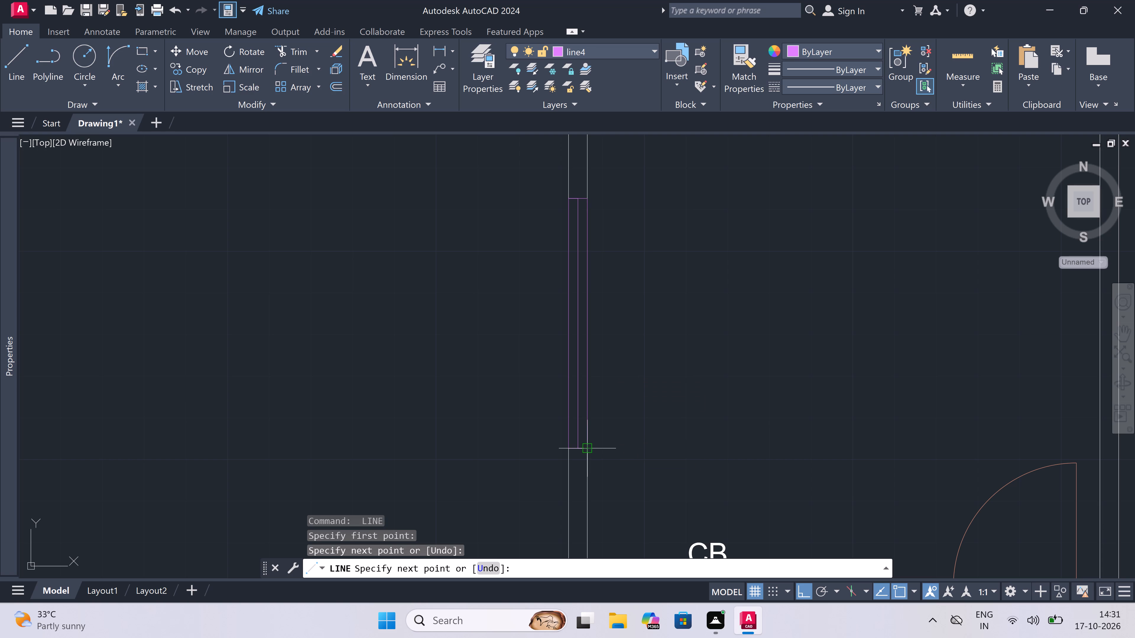
Draw a window in the northwest bedroom's balcony wall: a jamb line, a 5' eastward centre line from its midpoint, and a closing jamb.
scroll(584, 403, down, 4)
scroll(586, 307, up, 1)
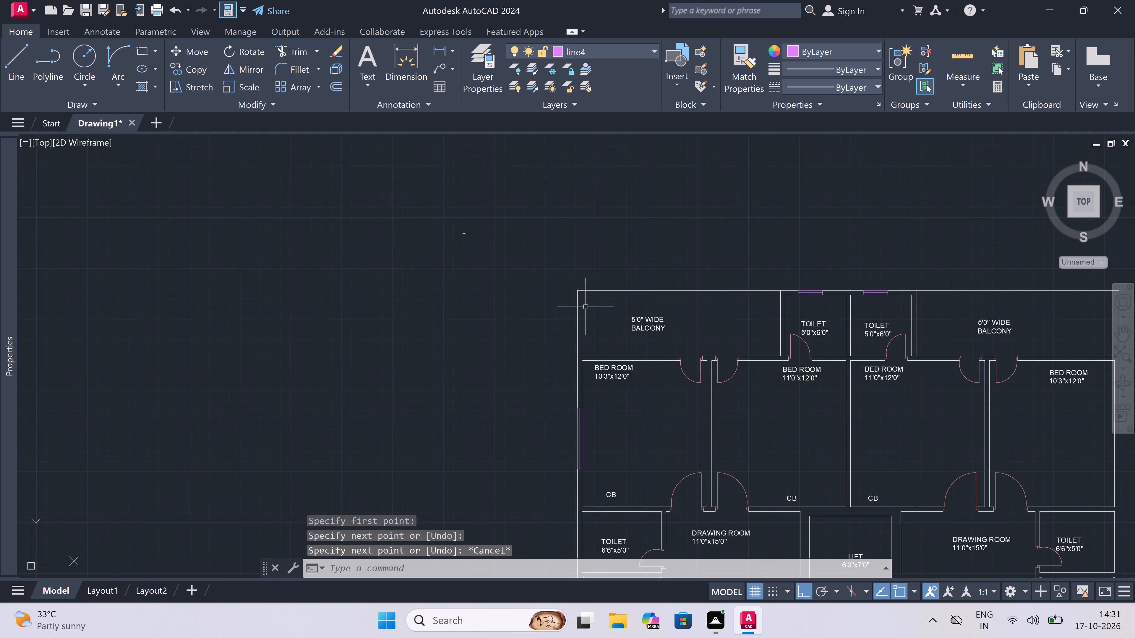
scroll(603, 337, up, 1)
scroll(614, 392, up, 2)
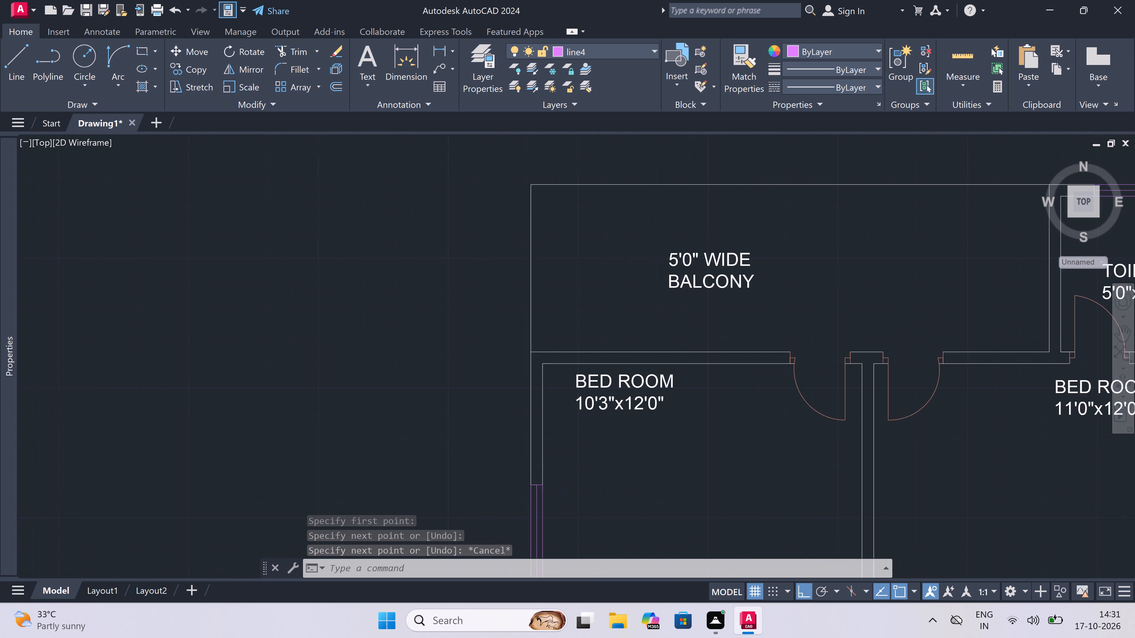
key(space)
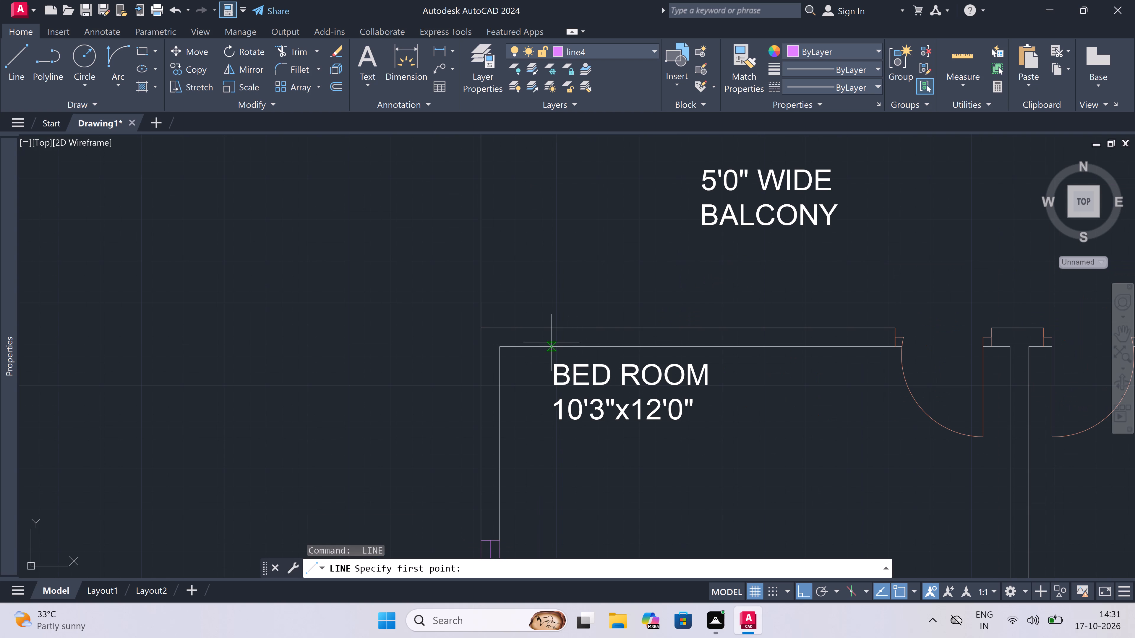
click(555, 345)
click(556, 331)
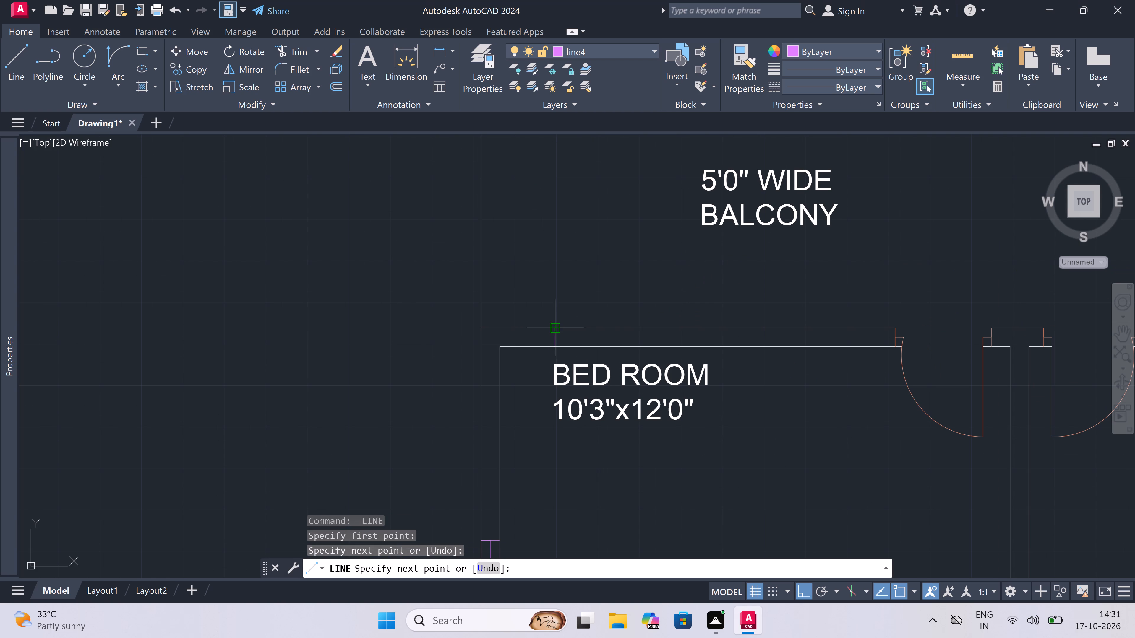
click(561, 344)
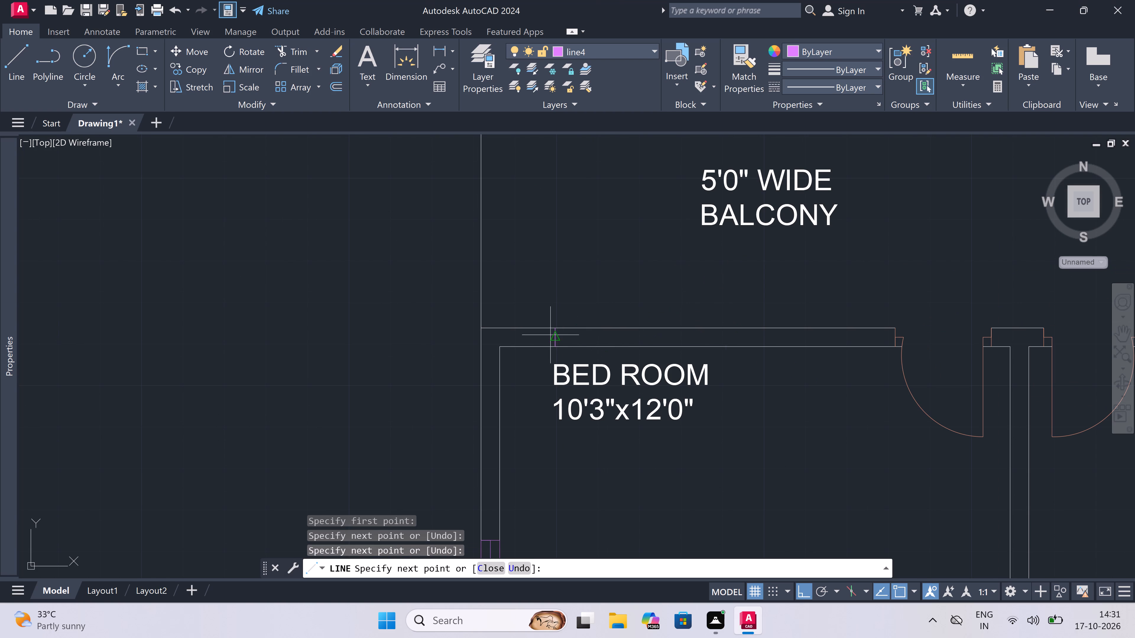
double_click(561, 336)
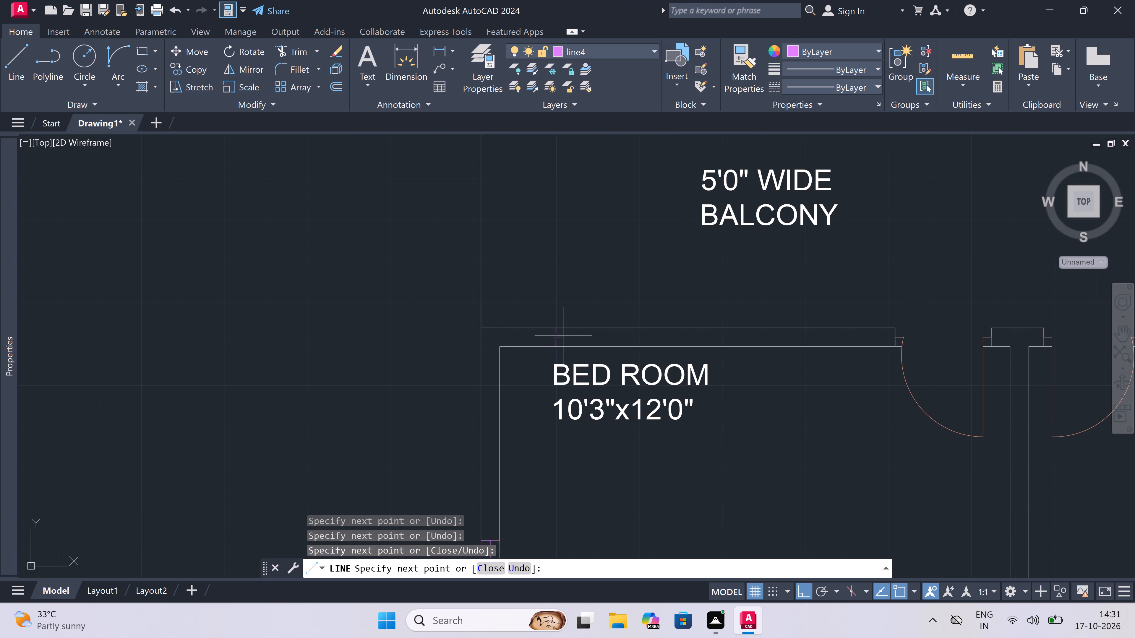
text(5')
key(space)
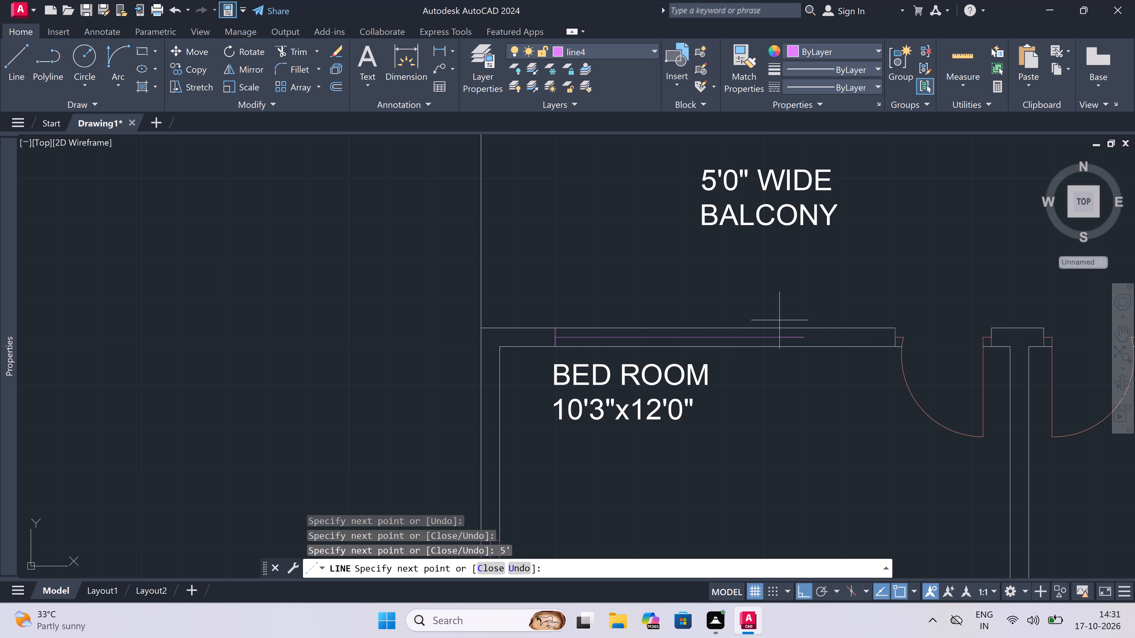
double_click(805, 331)
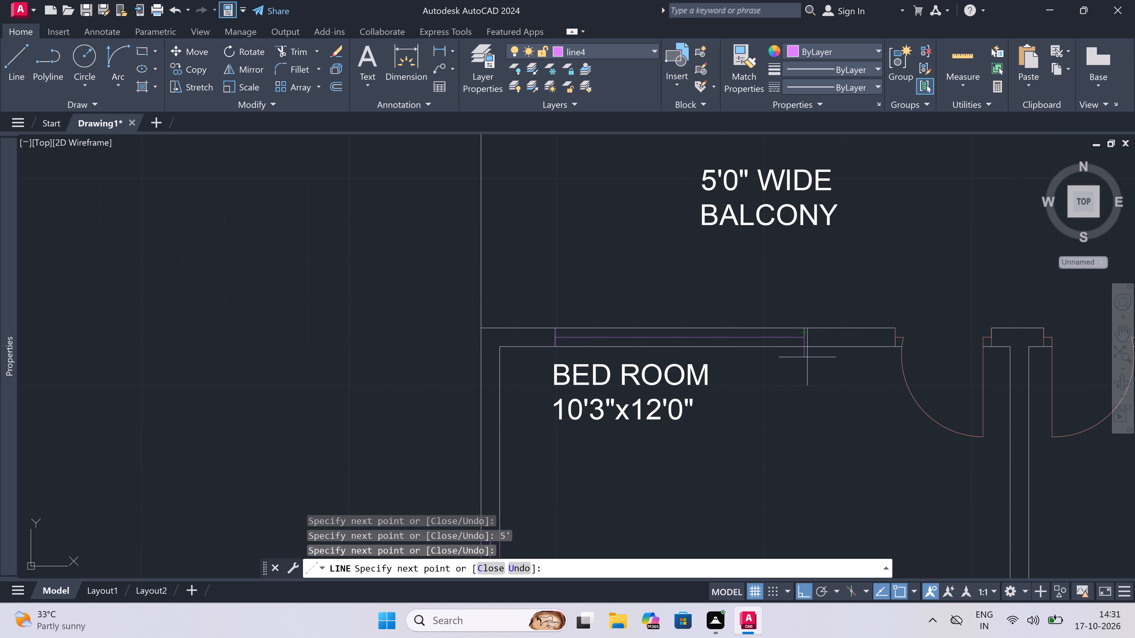
click(804, 351)
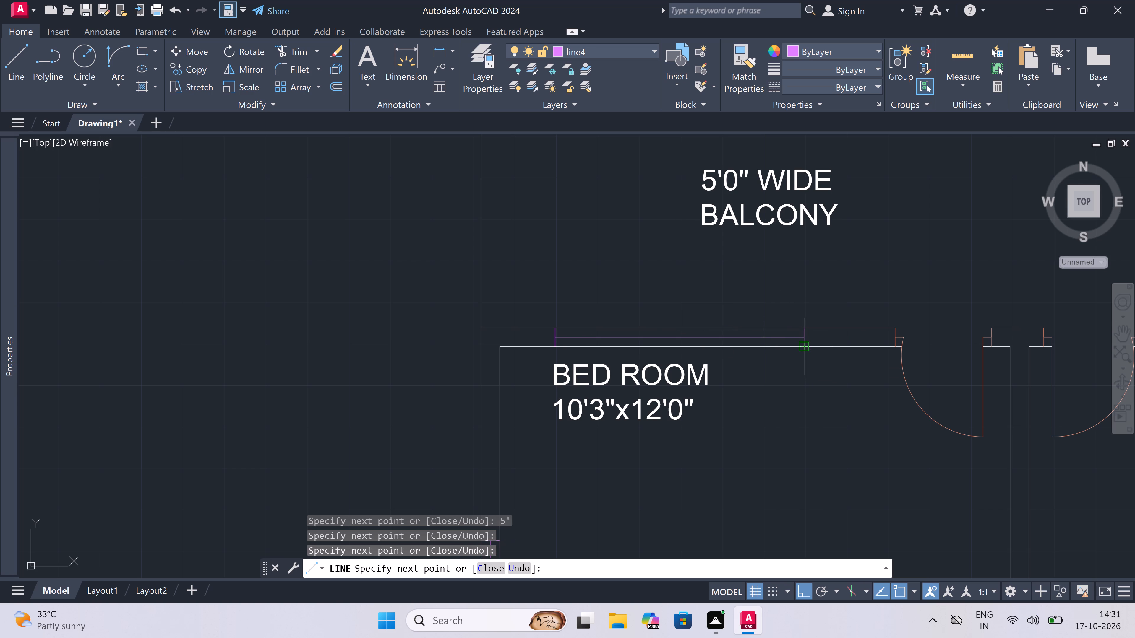
Trim both balcony wall lines between the two jambs of the northwest bedroom's balcony window.
key(Escape)
key(t)
text(r)
key(space)
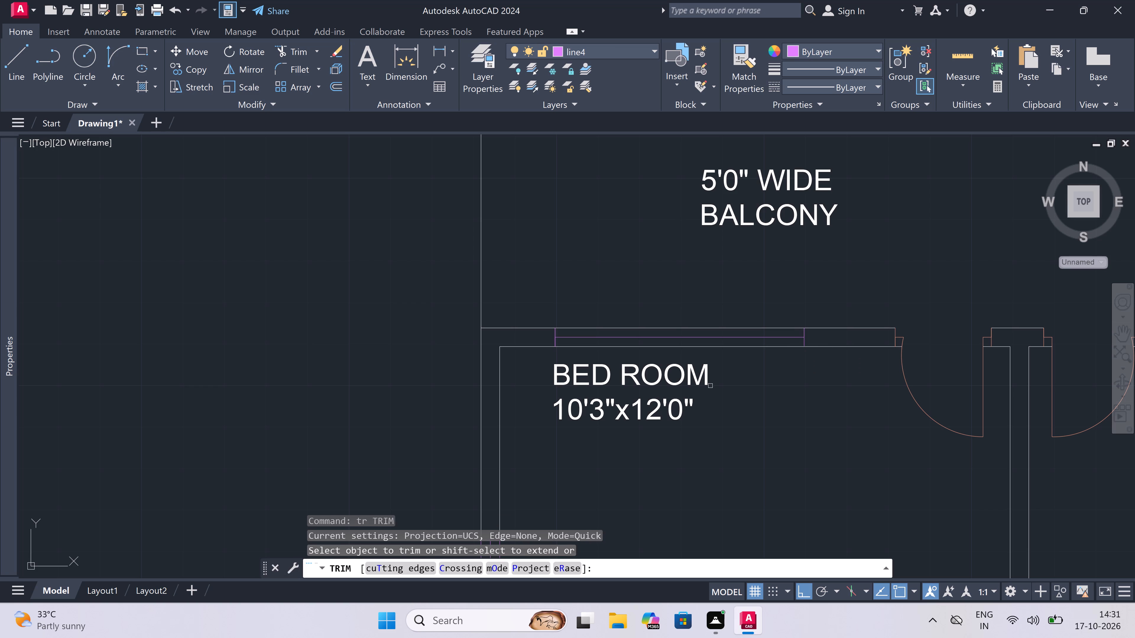
click(726, 347)
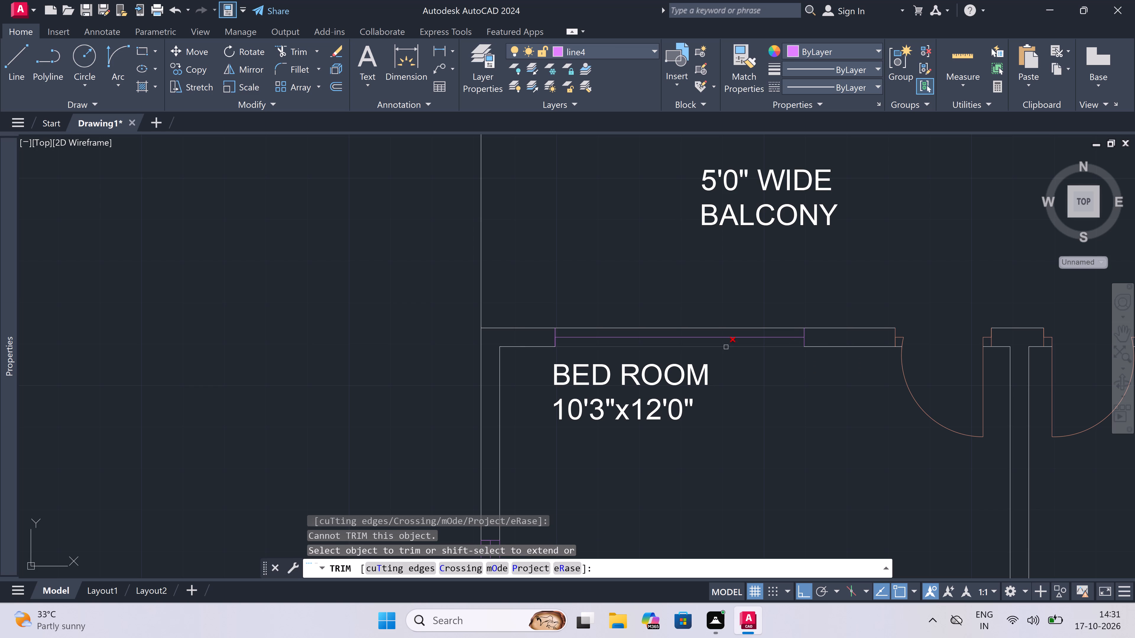
click(706, 328)
key(Escape)
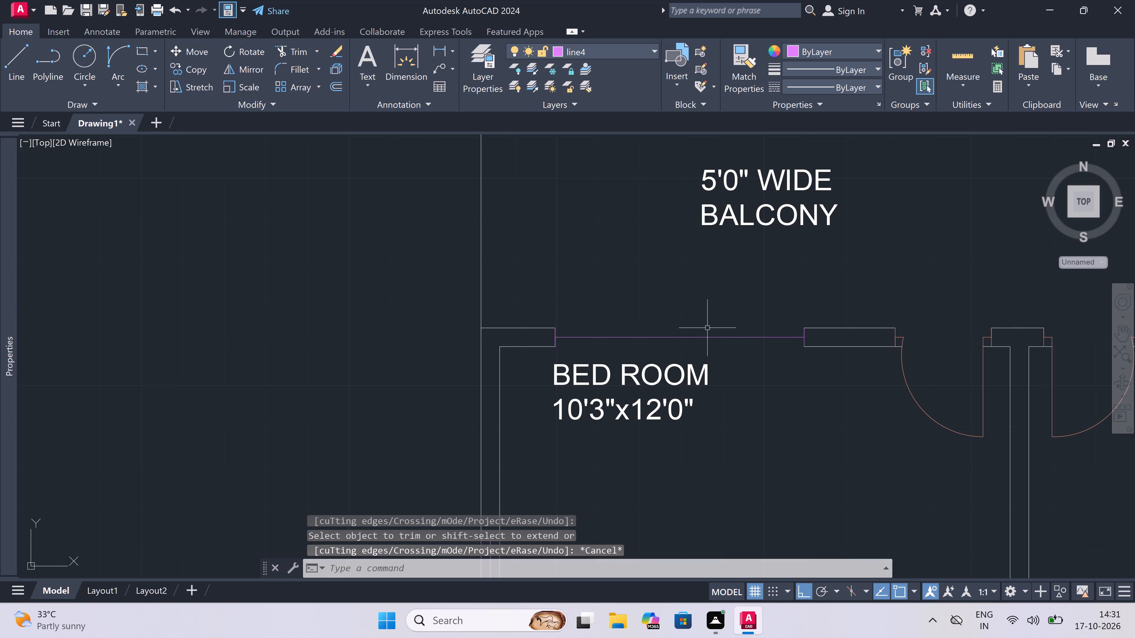
Draw lines along the outer and inner wall faces between the northwest bedroom balcony window's jambs to close the frame.
text(l)
key(space)
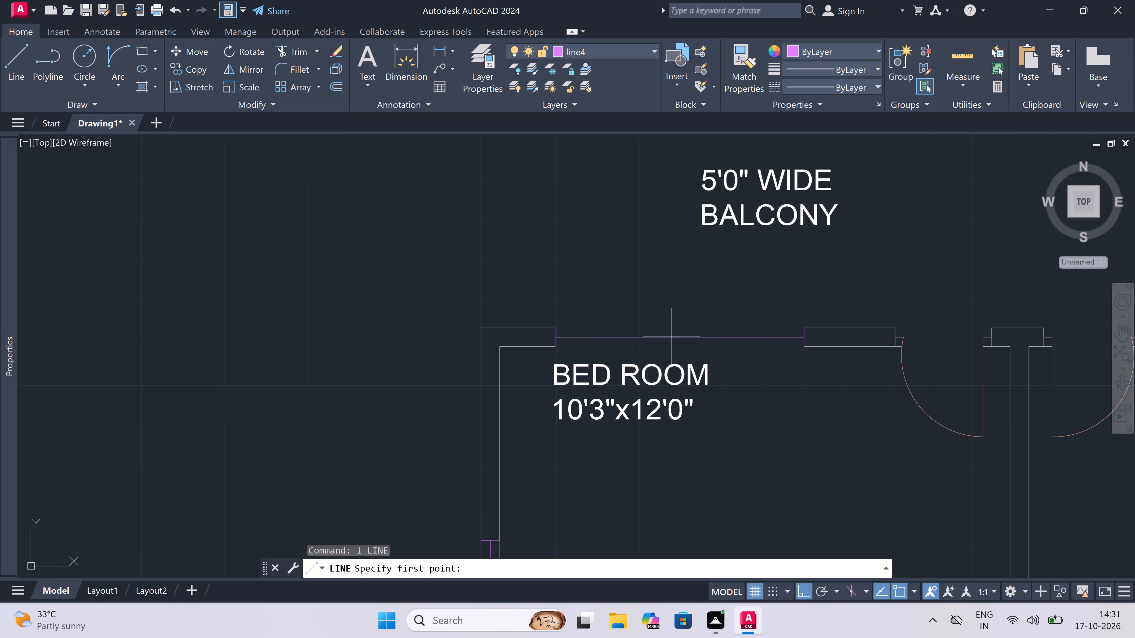
double_click(555, 324)
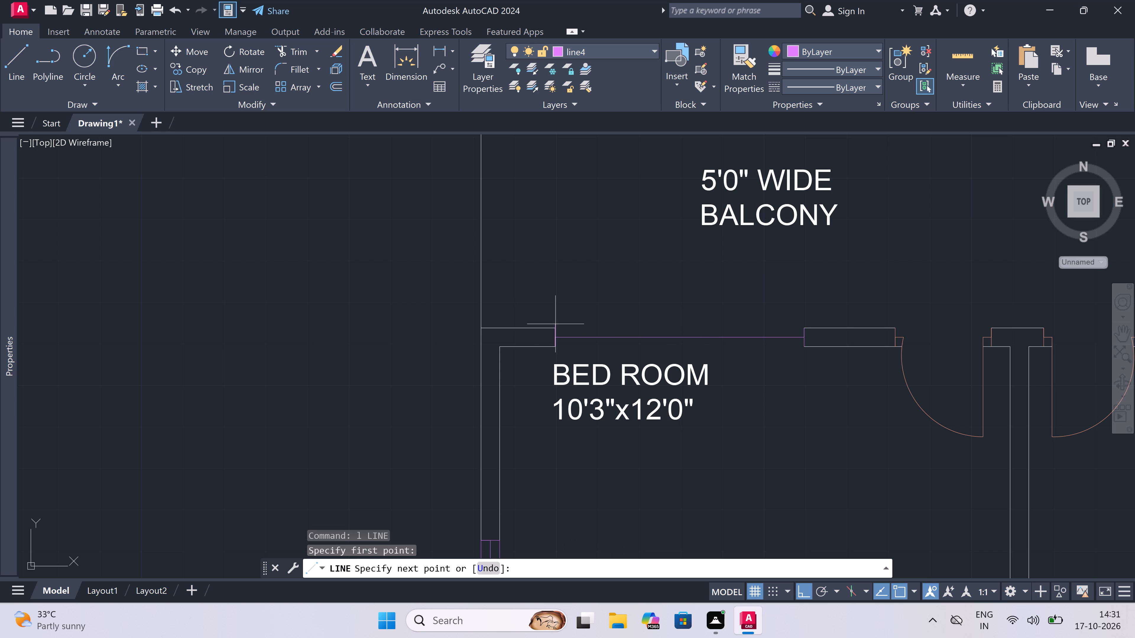
click(799, 326)
key(Escape)
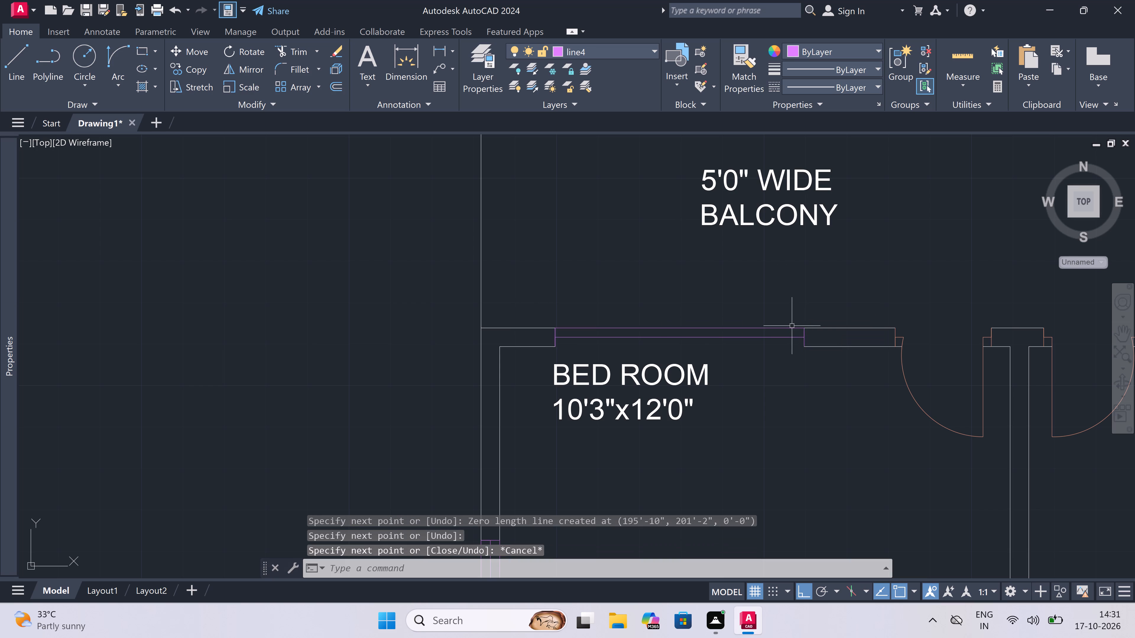
key(space)
click(800, 348)
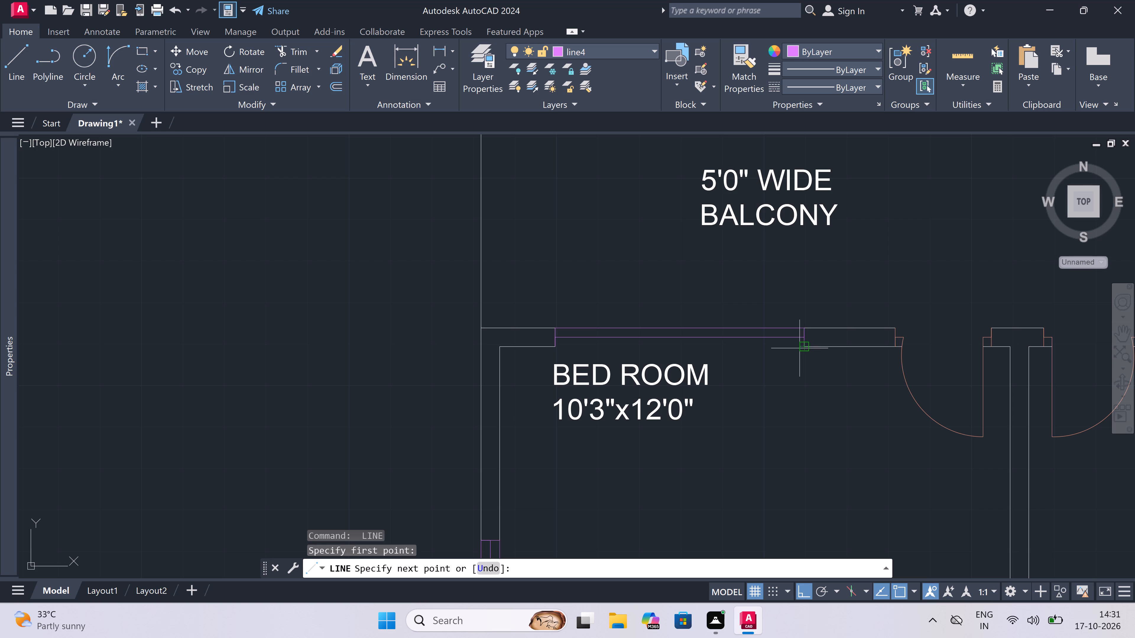
double_click(558, 346)
key(Escape)
Draw a window jamb across the western 11'0"x12'0" bedroom's balcony wall, just east of its balcony door, and return the line to its midpoint.
scroll(618, 309, down, 4)
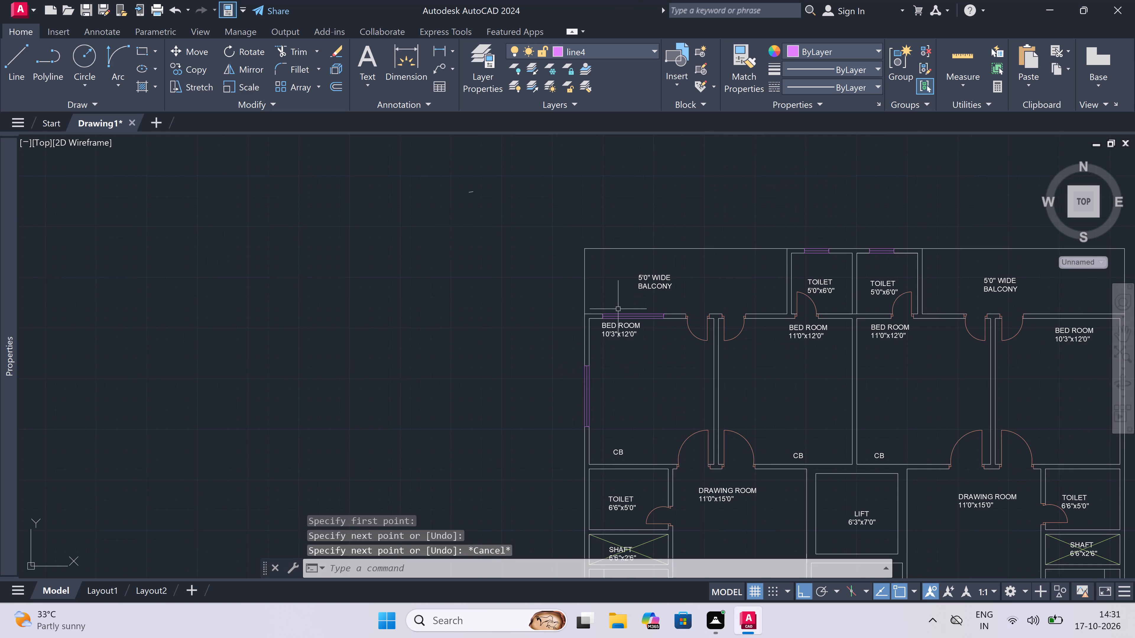
scroll(618, 309, down, 2)
scroll(658, 305, up, 2)
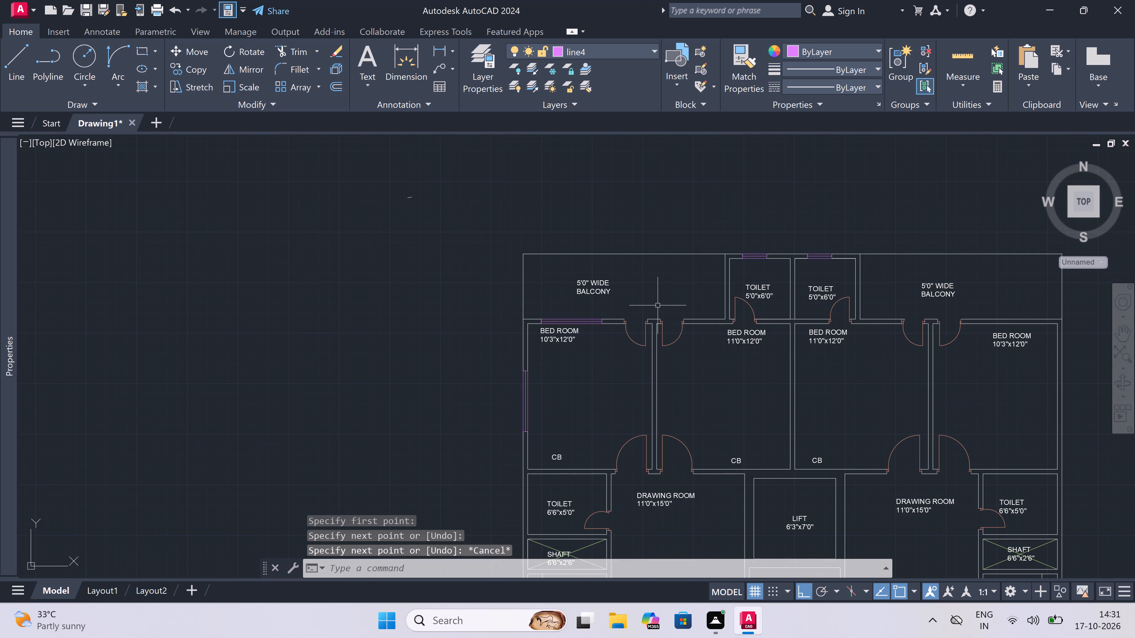
scroll(658, 306, down, 1)
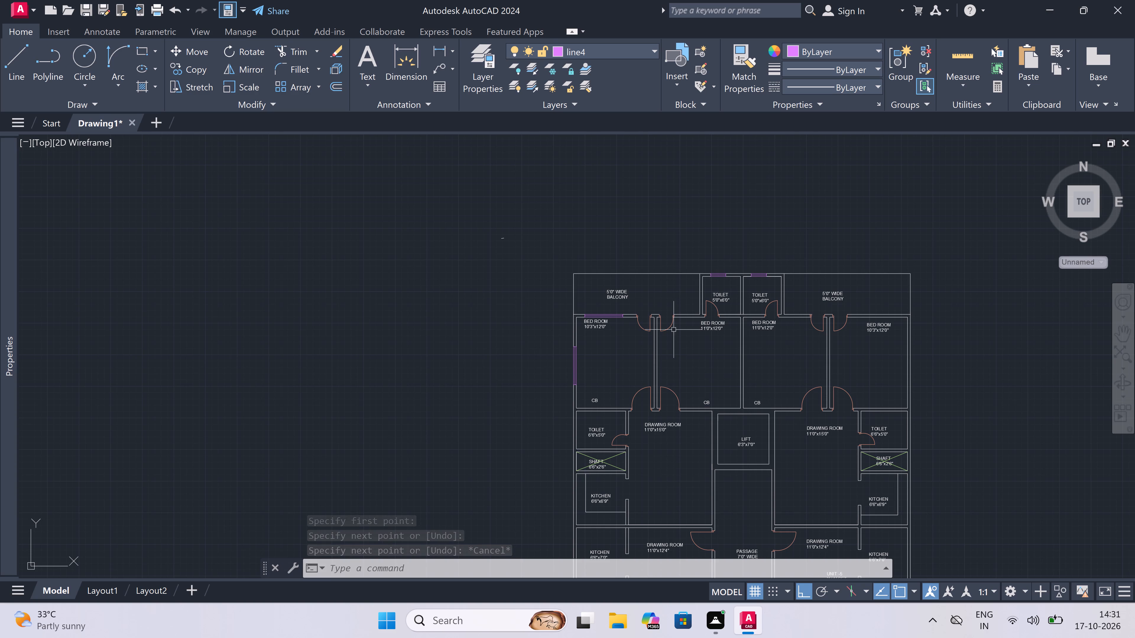
scroll(690, 314, up, 2)
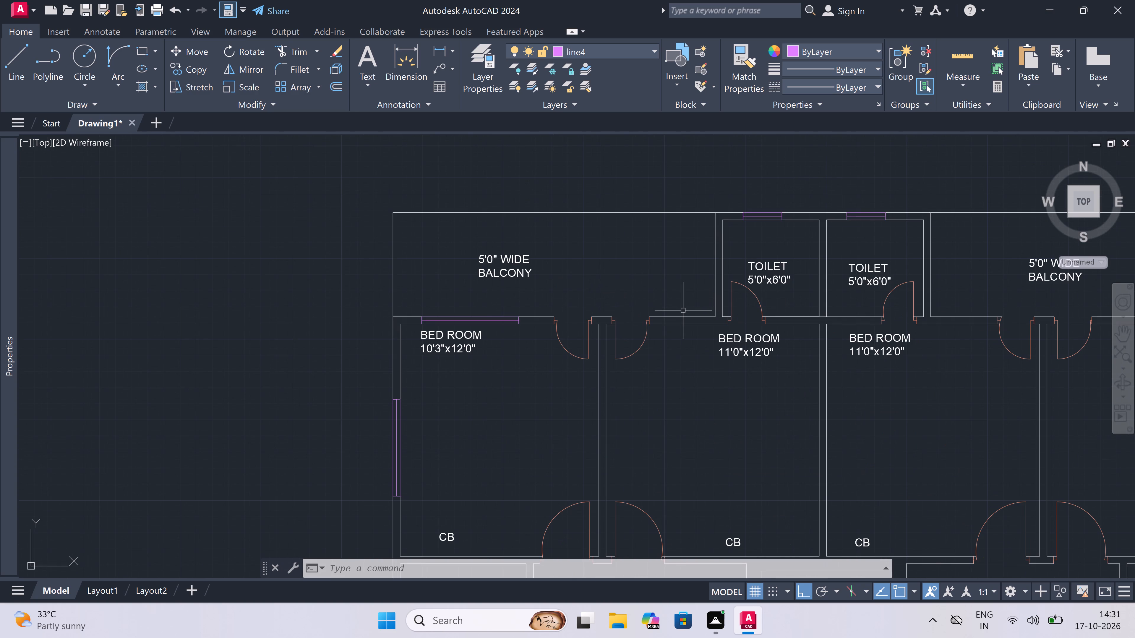
key(space)
scroll(676, 320, up, 4)
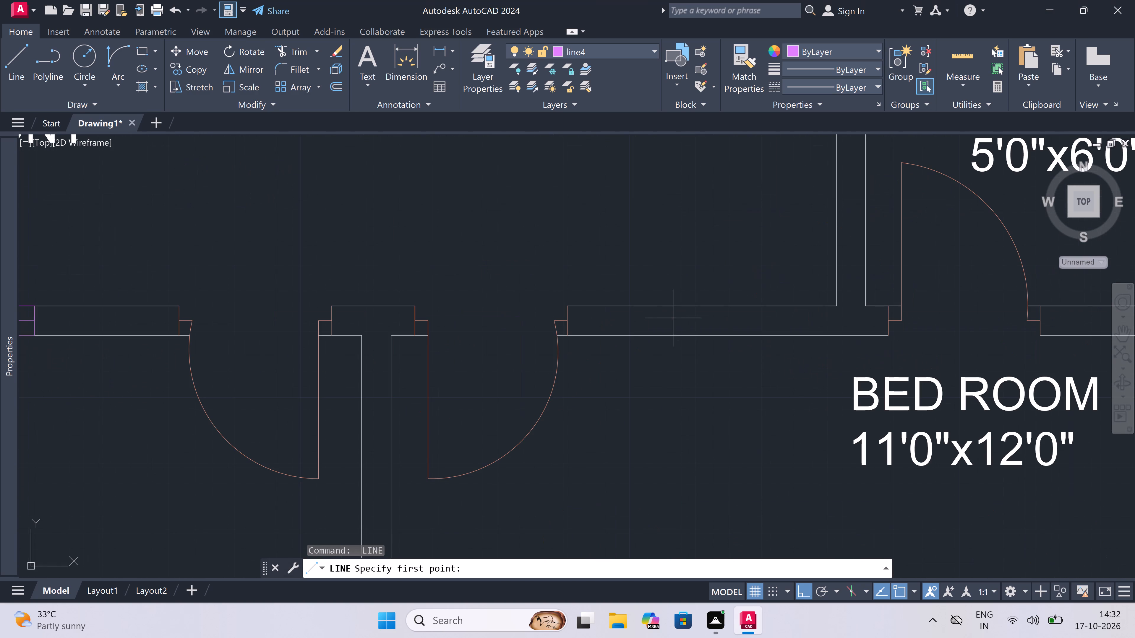
click(614, 305)
click(608, 331)
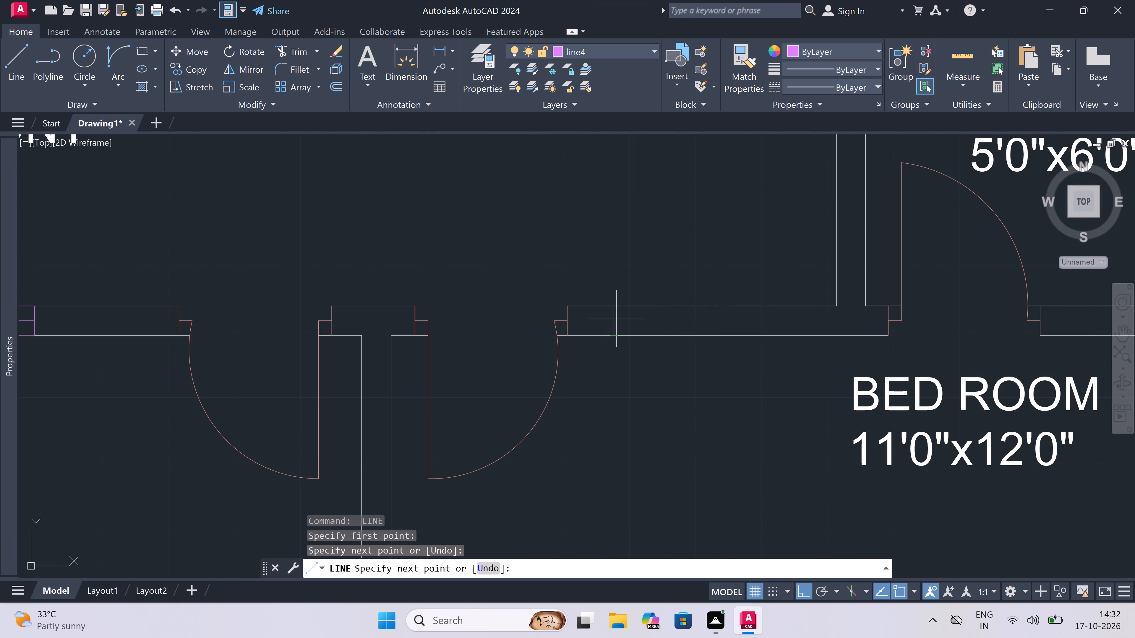
click(617, 317)
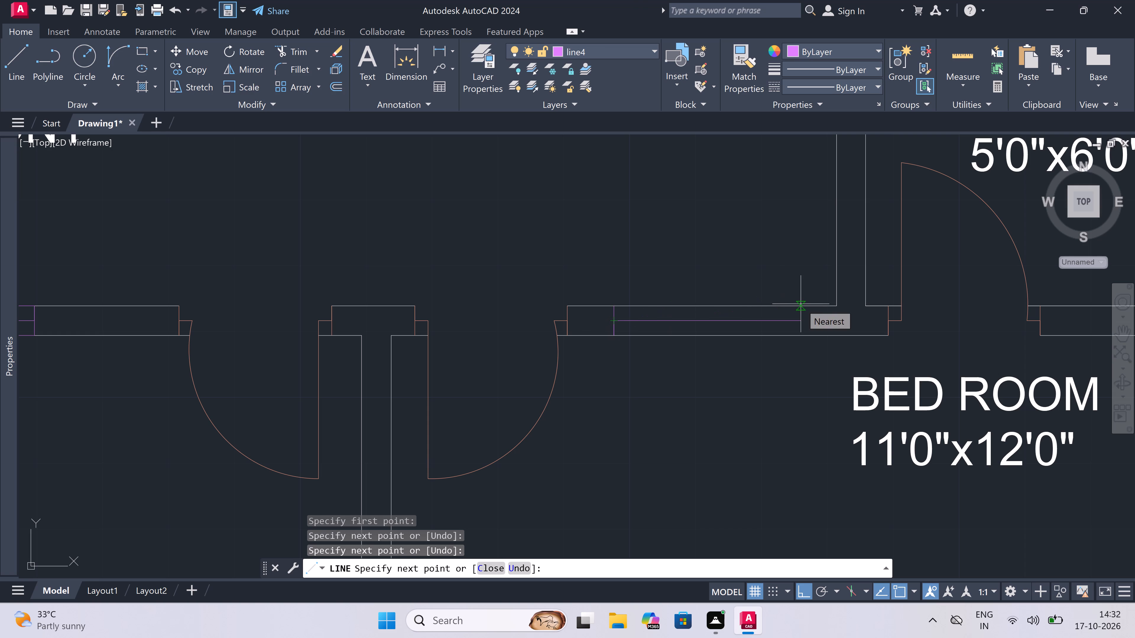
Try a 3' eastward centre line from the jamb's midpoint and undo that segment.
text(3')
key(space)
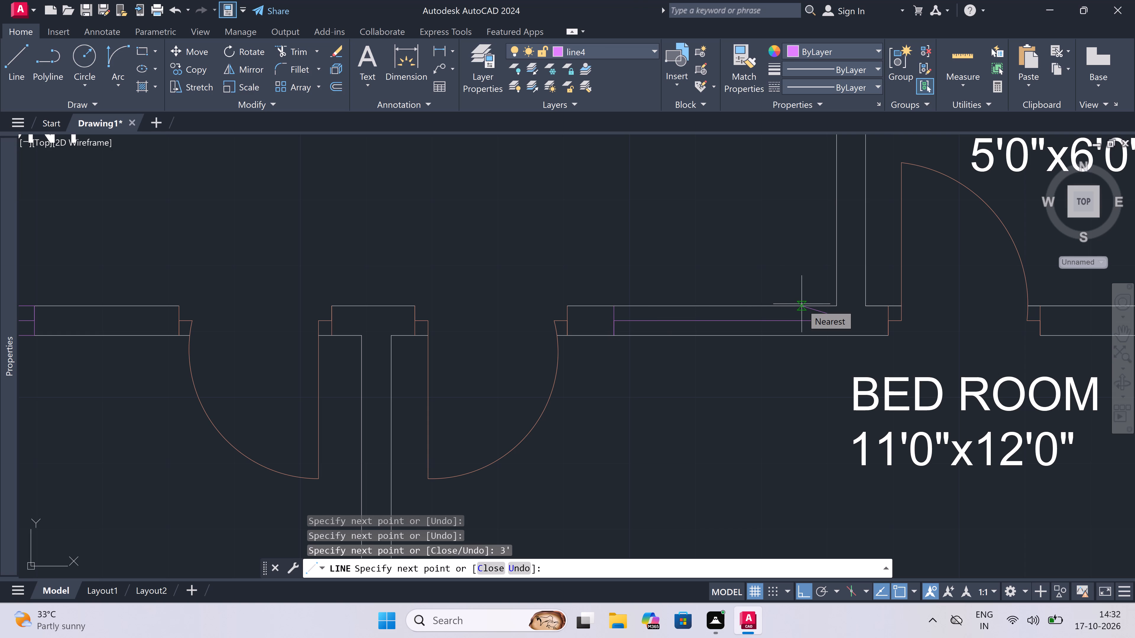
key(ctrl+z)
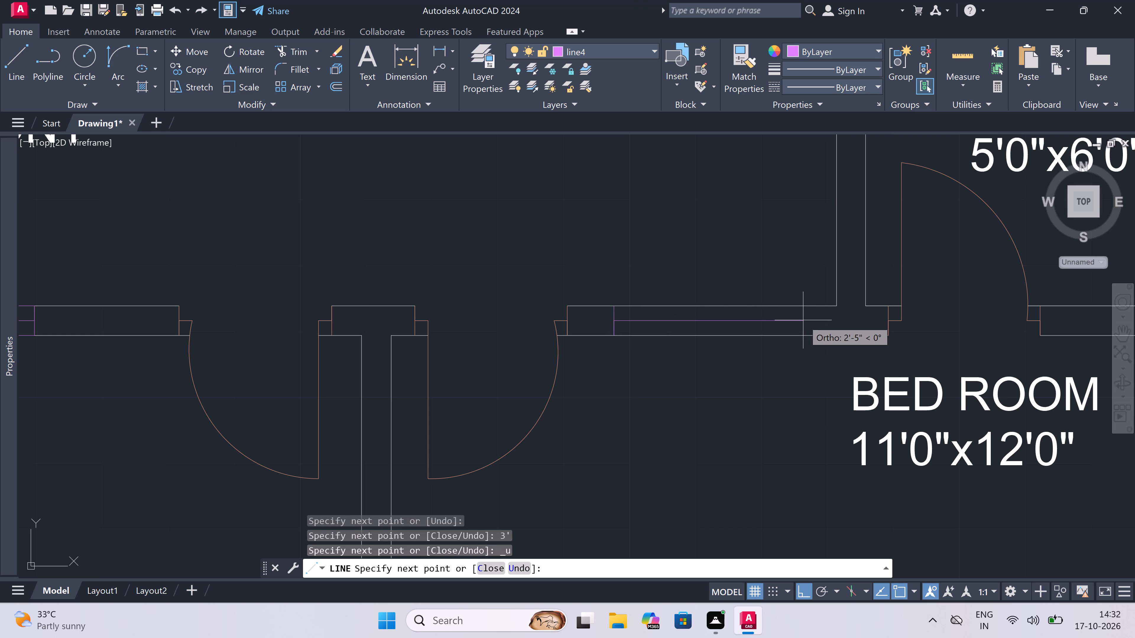
Draw a 2' eastward centre line from the jamb's midpoint and a closing jamb across the wall at its end.
text(2')
key(space)
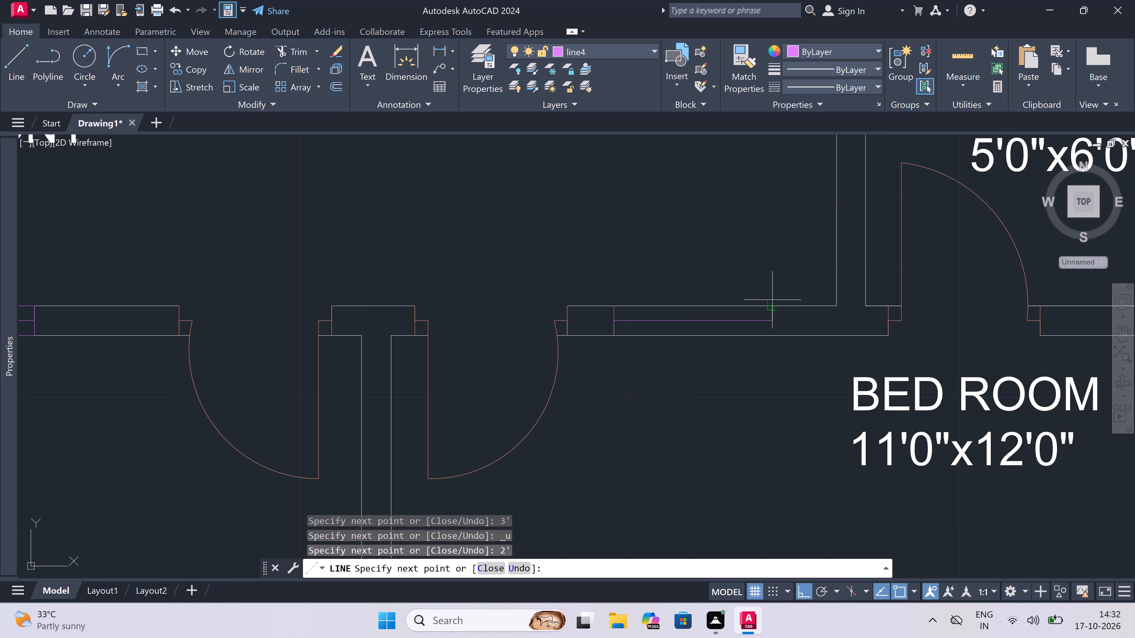
click(774, 303)
click(775, 333)
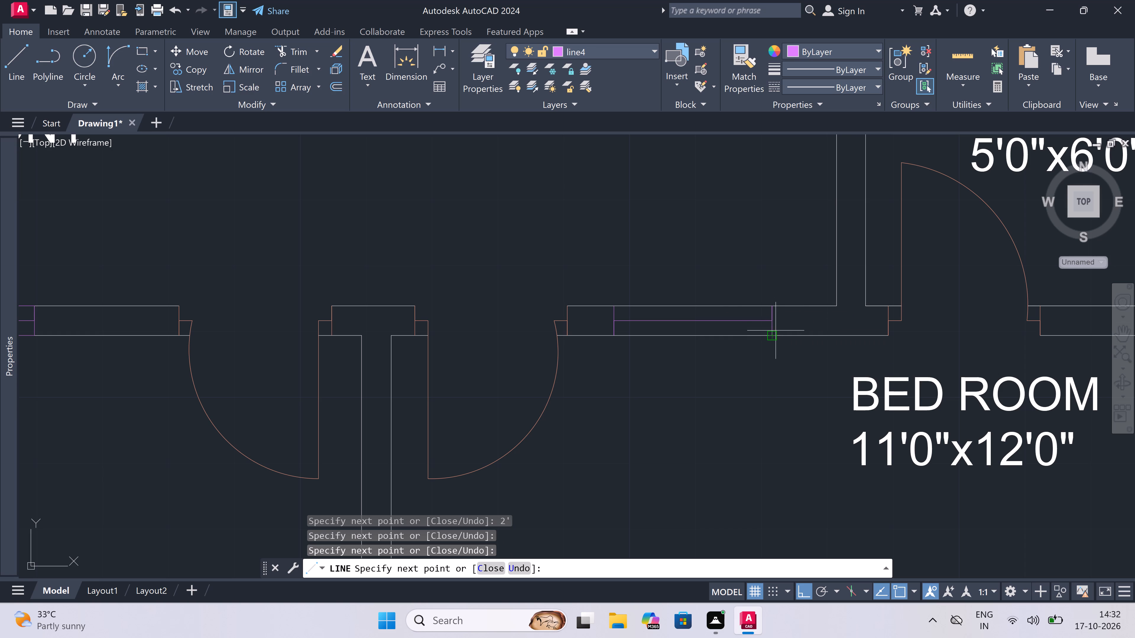
key(Escape)
Trim the inner and outer wall lines between the jambs of the western 11'0"x12'0" bedroom's balcony window.
text(tr)
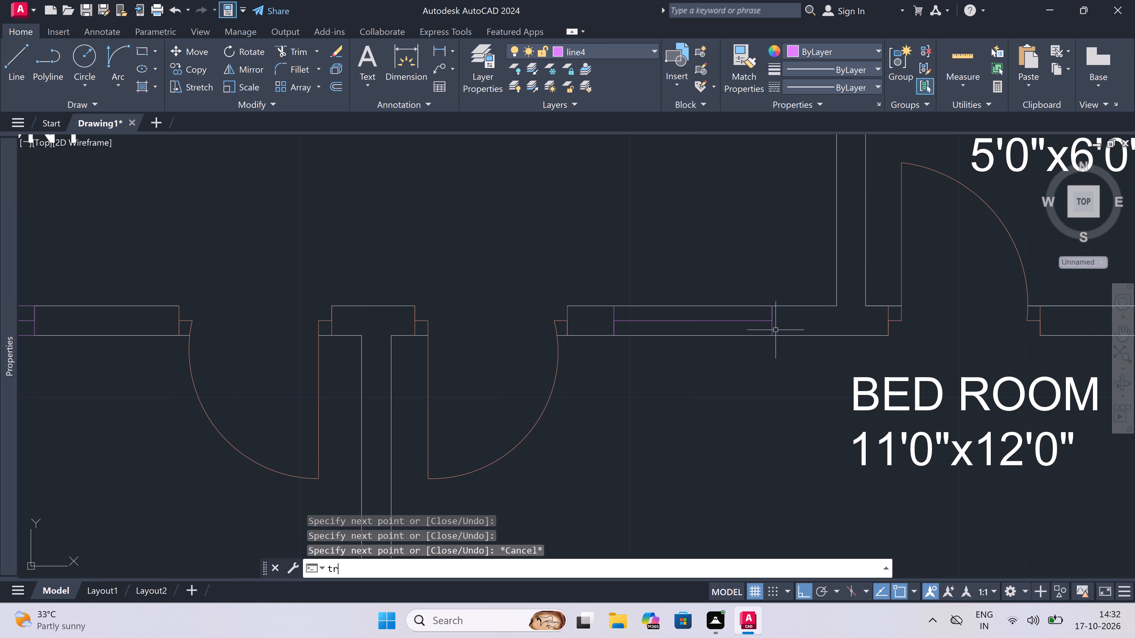
key(space)
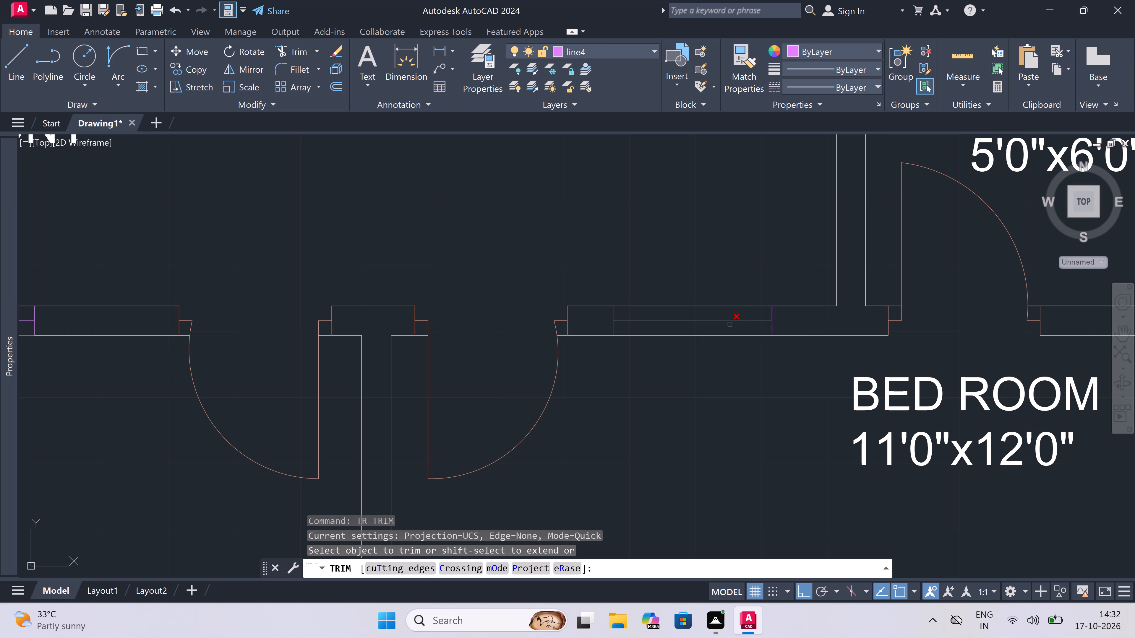
click(719, 325)
click(717, 337)
click(703, 310)
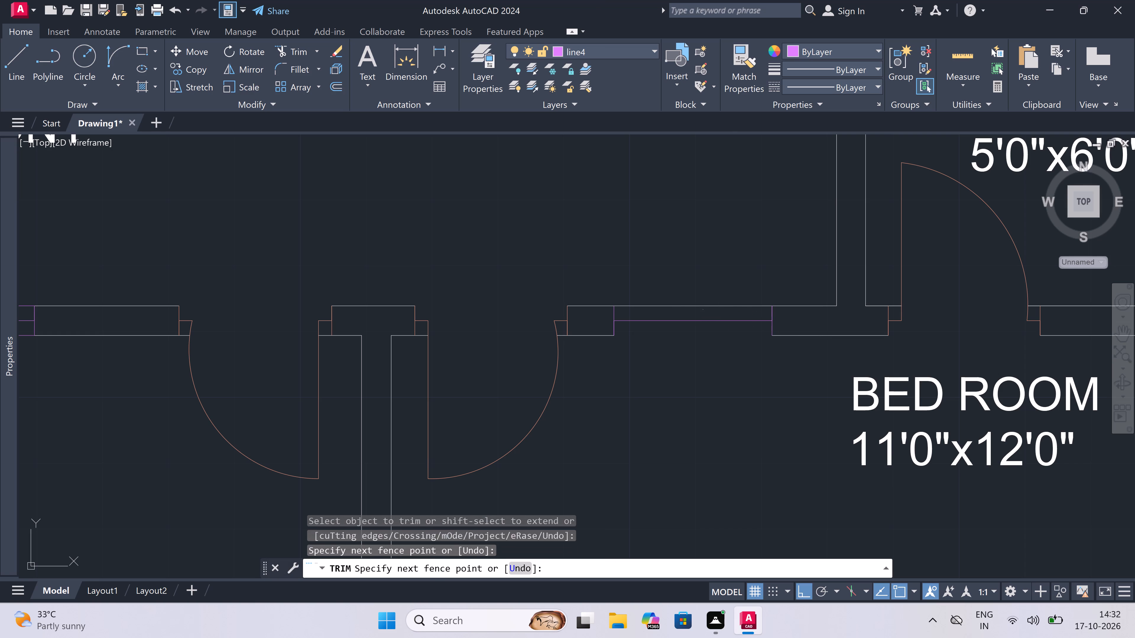
click(703, 285)
key(Escape)
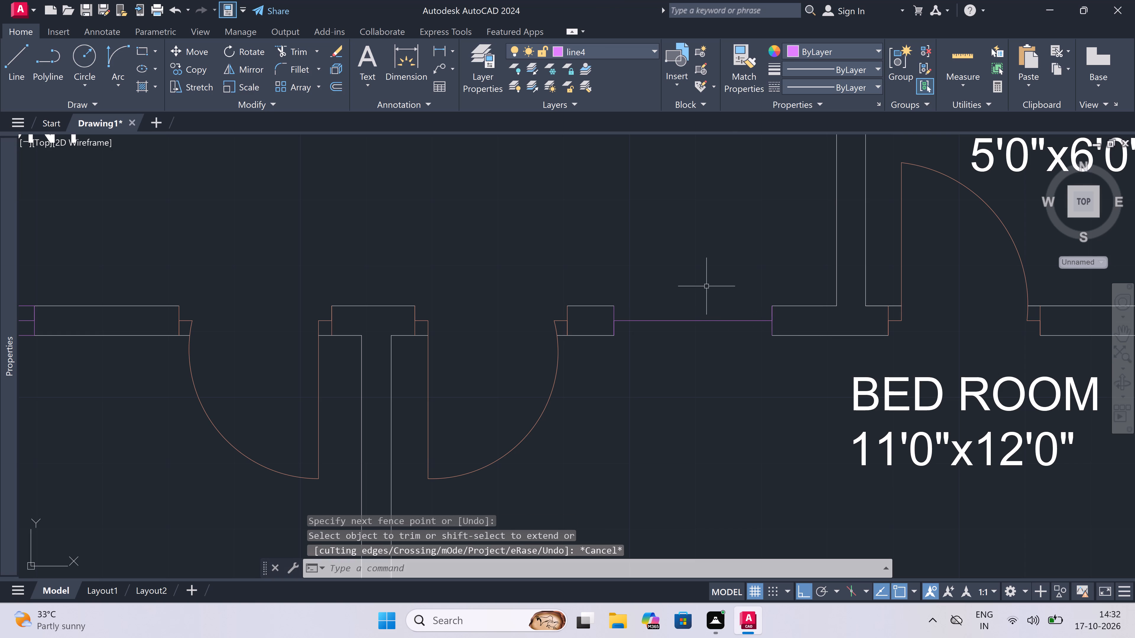
Draw lines along the outer and inner wall faces between this 2' window's jambs to close the frame.
text(l)
key(space)
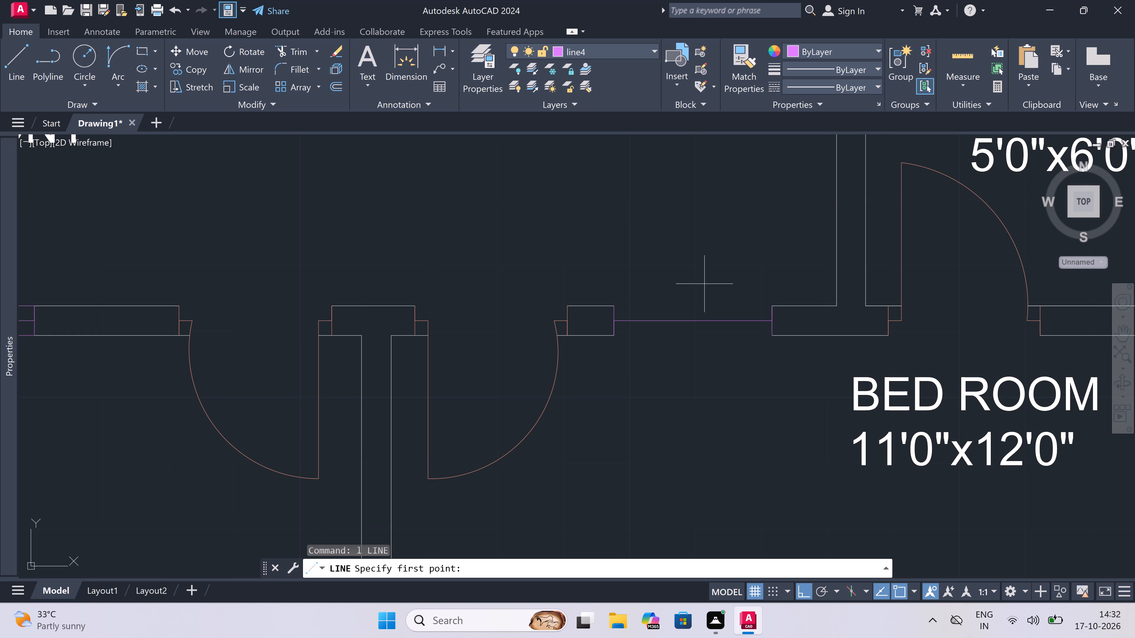
click(620, 303)
click(773, 307)
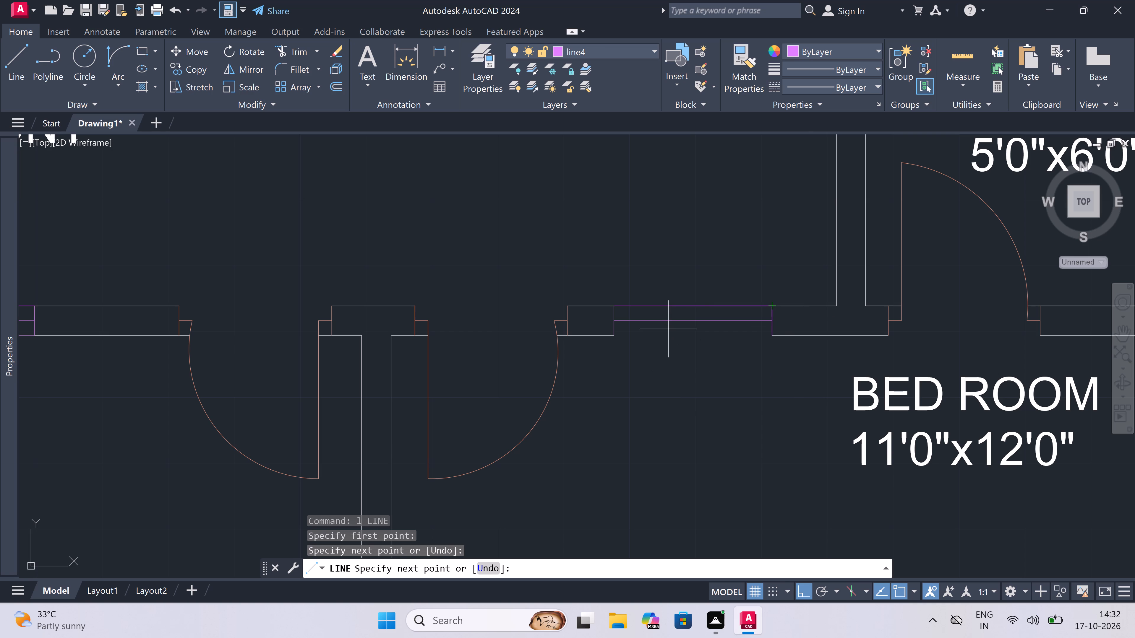
key(Escape)
key(space)
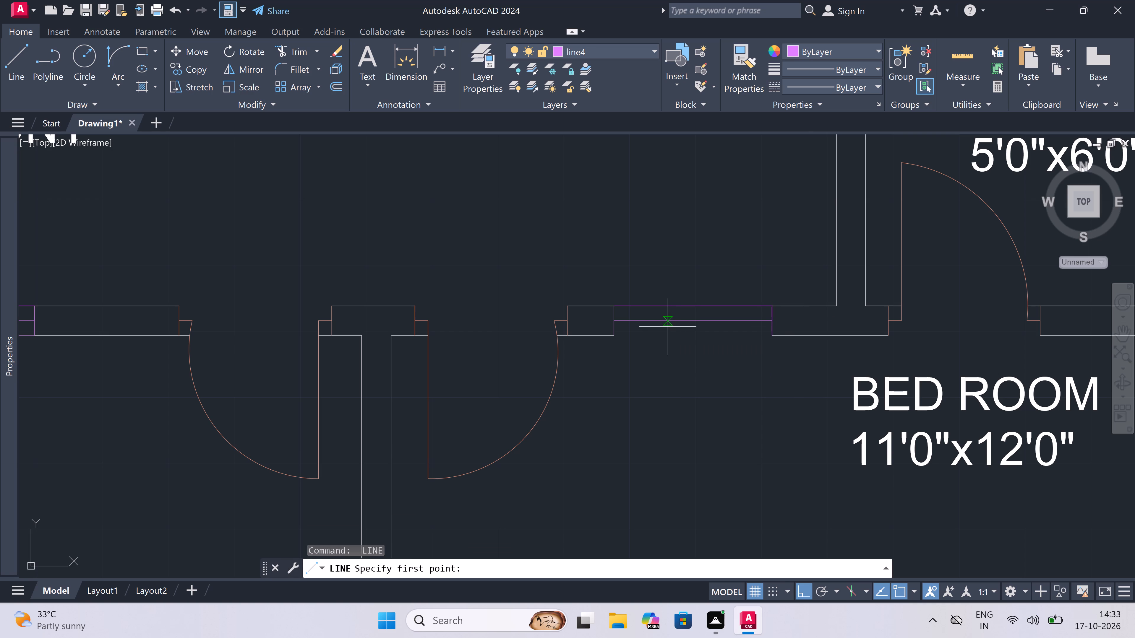
click(617, 337)
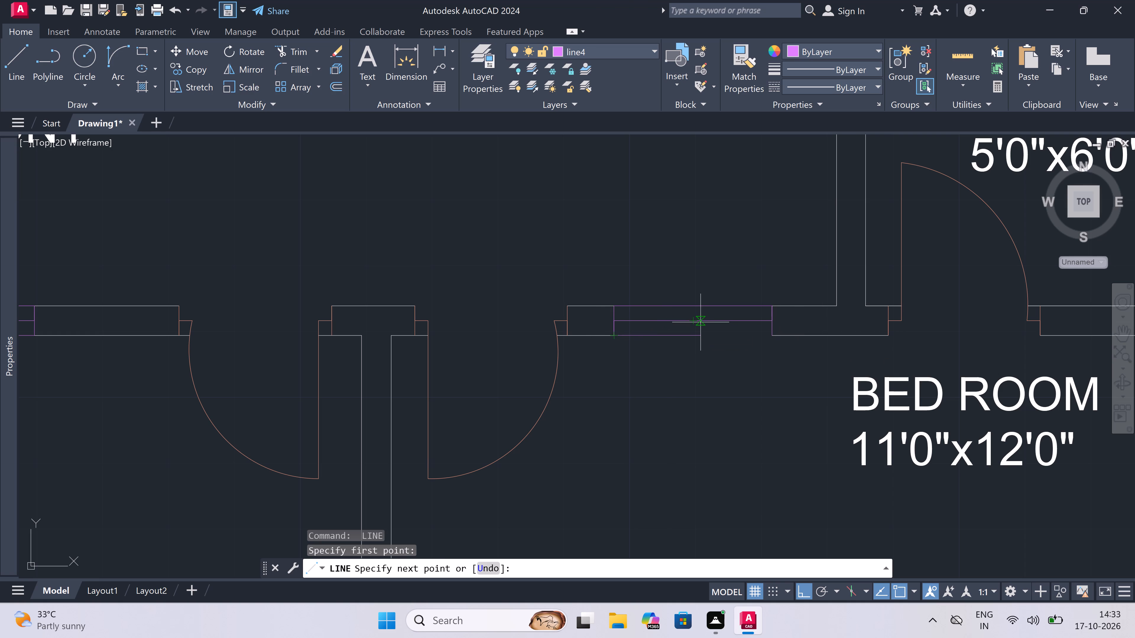
click(769, 334)
key(Escape)
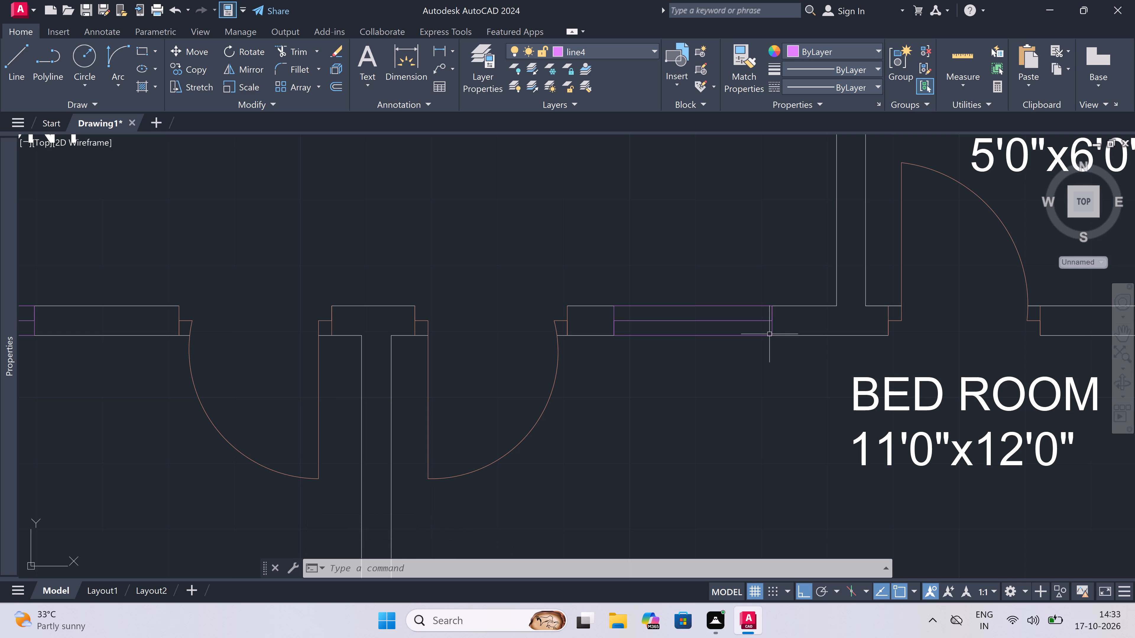
key(Escape)
key(Escape)
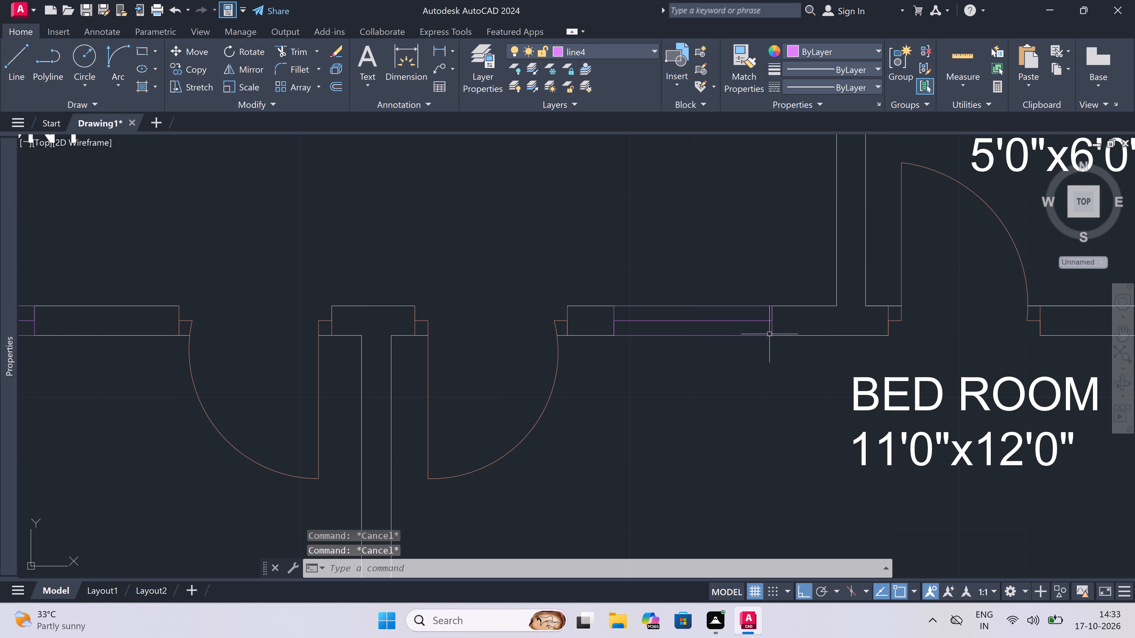
Draw a window jamb line across the balcony wall of the eastern 11'0"x12'0" bedroom, between the toilet wall and balcony door.
text(l)
key(space)
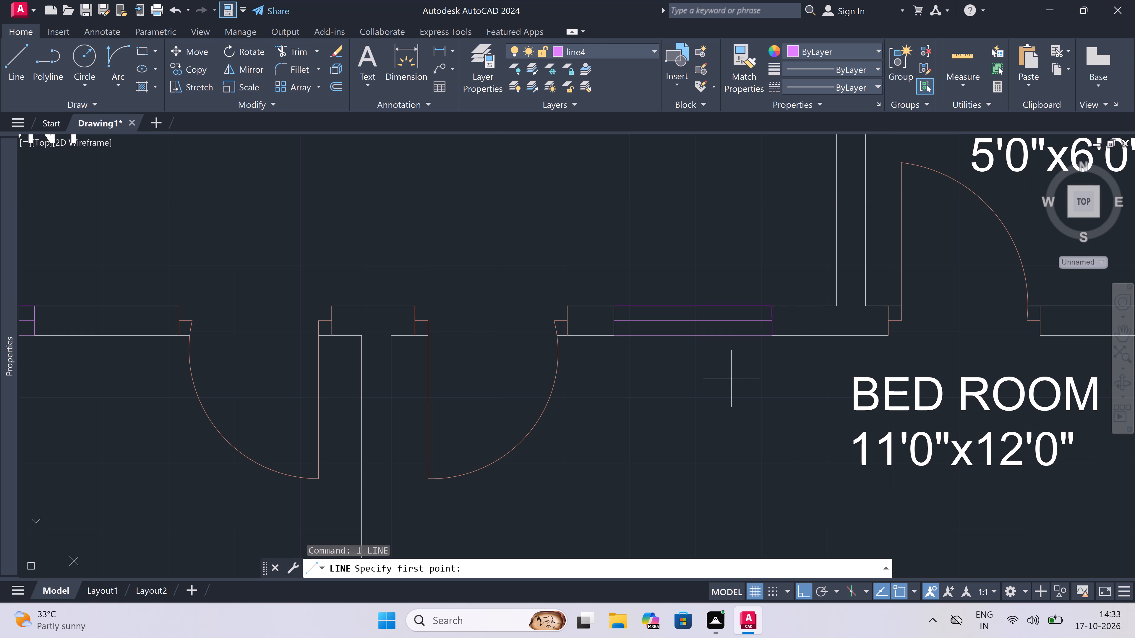
scroll(439, 304, down, 7)
scroll(523, 305, up, 2)
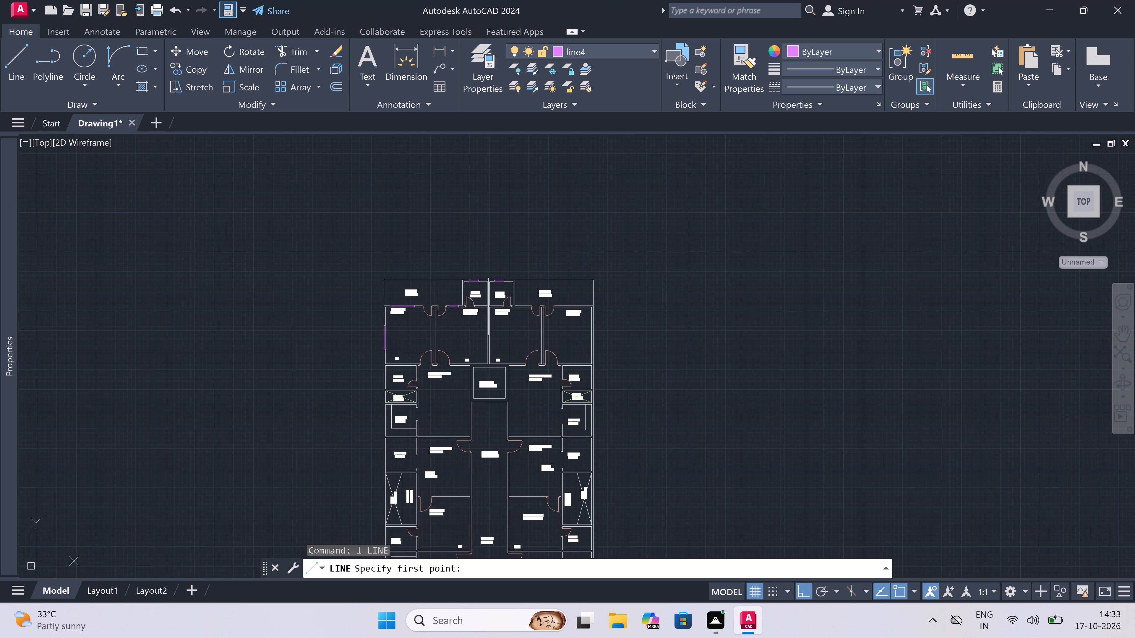
scroll(523, 305, up, 3)
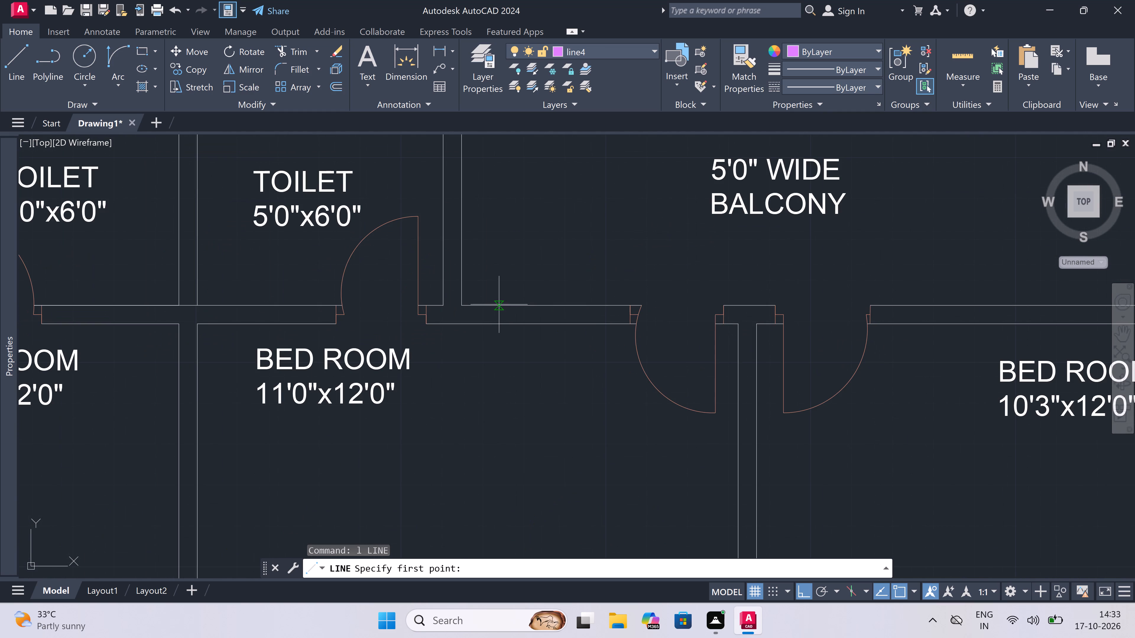
click(490, 301)
click(486, 323)
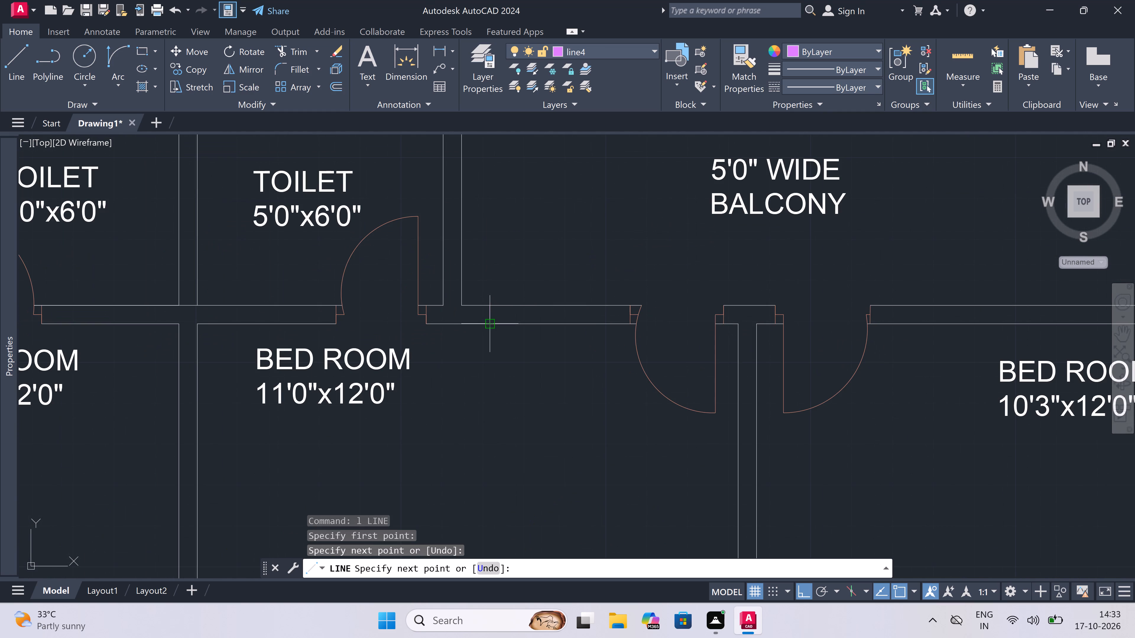
Draw a 2' eastward centre line from the jamb's midpoint and a closing jamb across the wall at its end.
scroll(488, 317, up, 2)
click(488, 316)
text(2')
key(space)
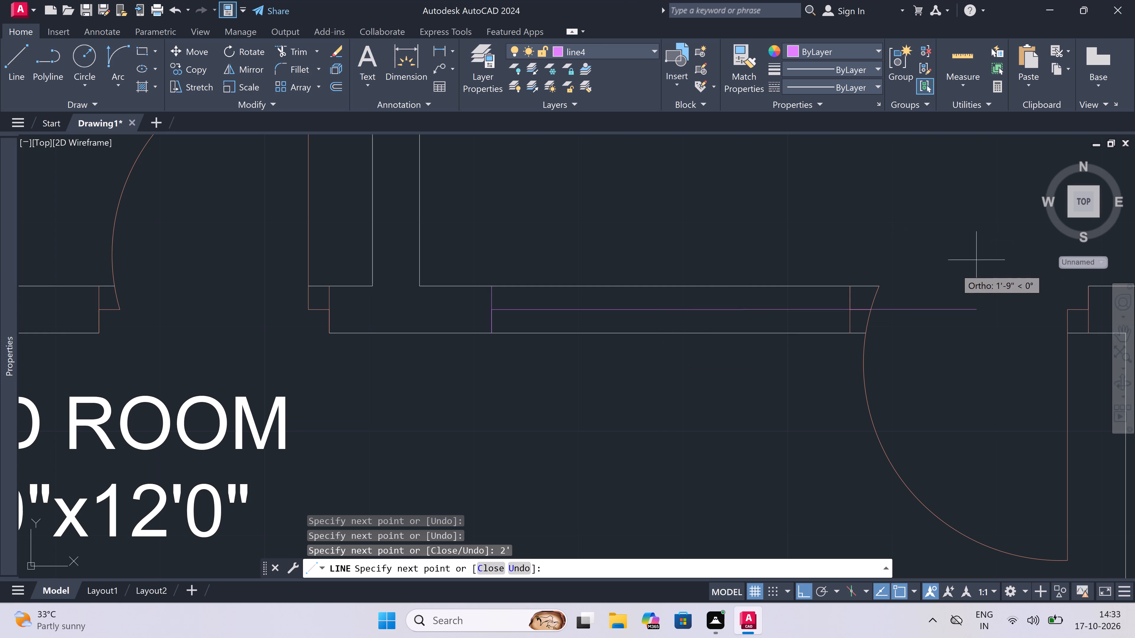
click(742, 288)
click(741, 328)
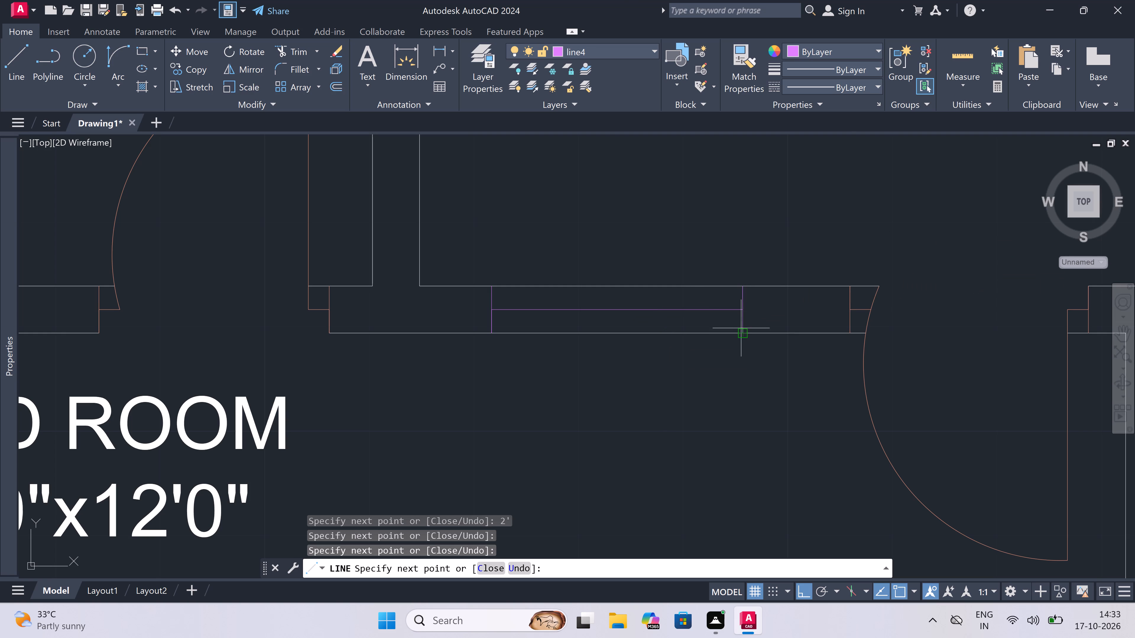
key(Escape)
Trim the inner and outer wall lines between the jambs of the eastern 11'0"x12'0" bedroom's balcony window.
key(t)
key(r)
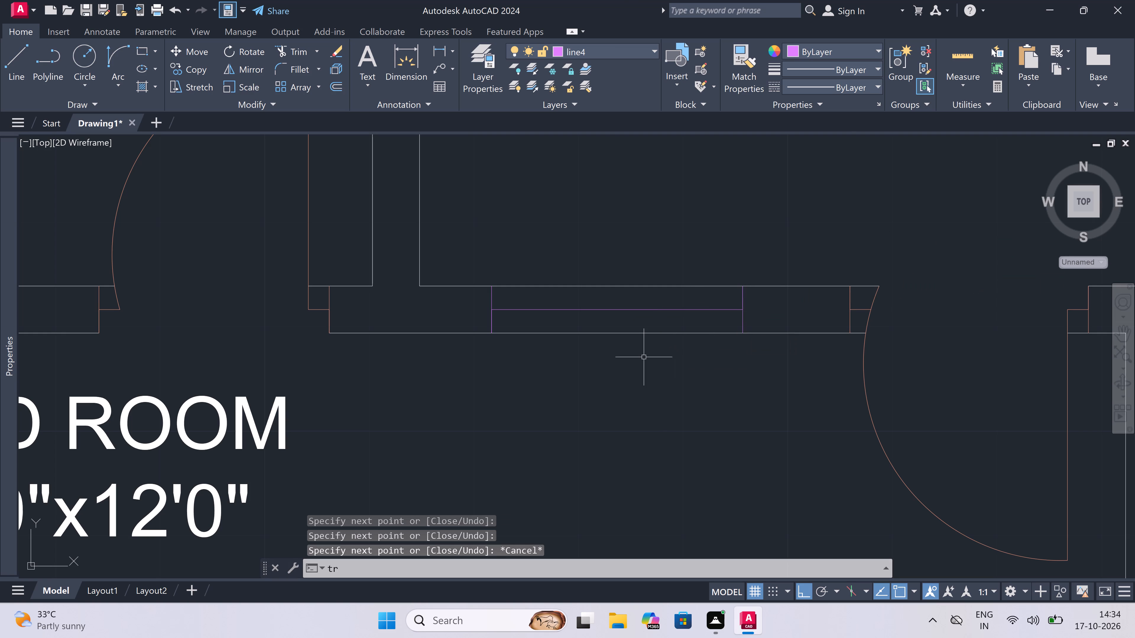
key(space)
click(640, 329)
click(628, 343)
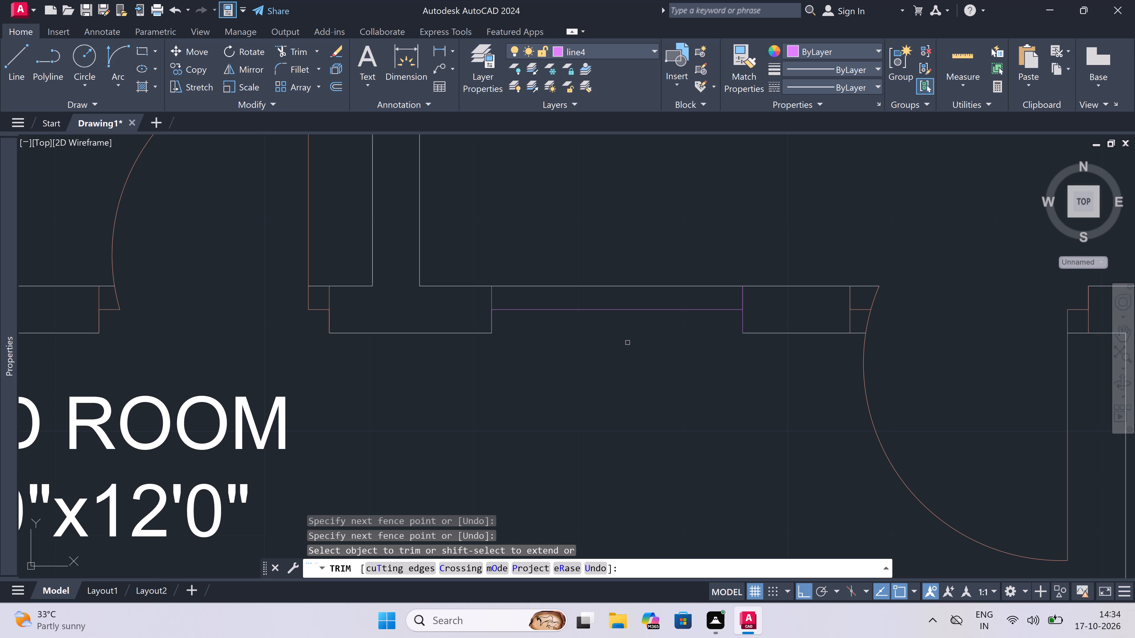
click(609, 296)
click(612, 267)
key(Escape)
Draw lines along the outer and inner wall faces between this 2' window's jambs to close the frame.
text(l)
key(space)
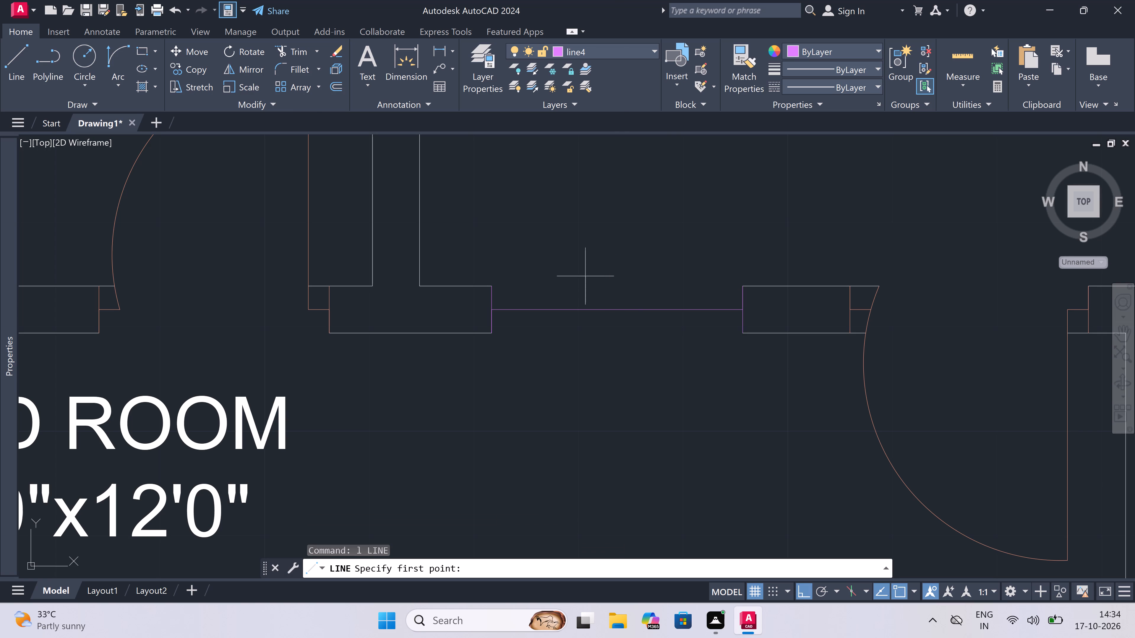
click(487, 282)
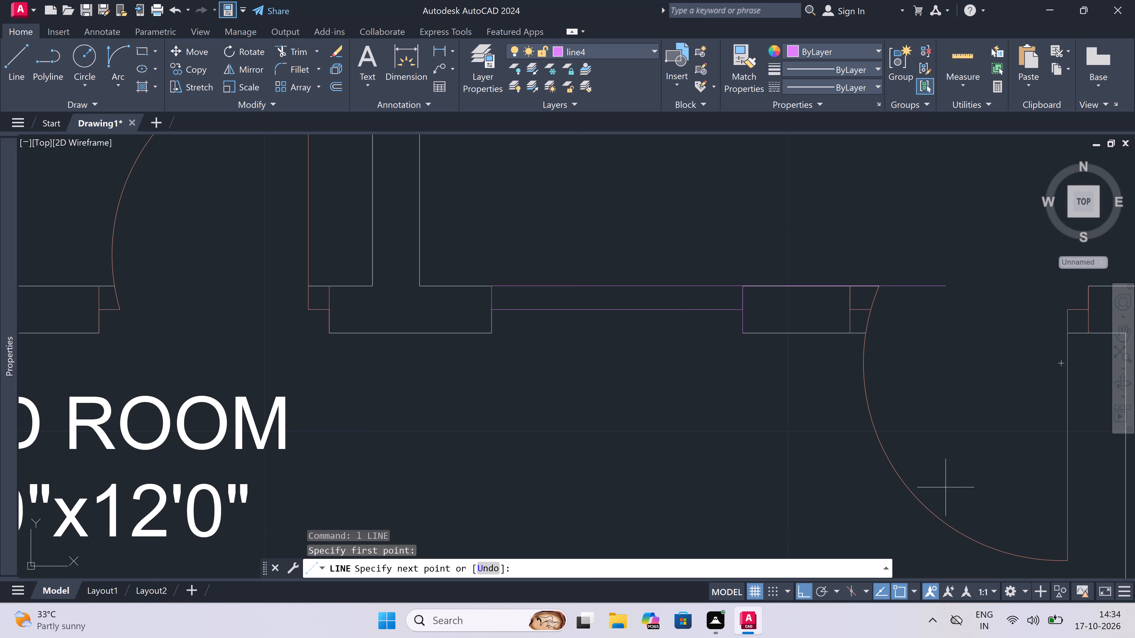
click(748, 286)
key(Escape)
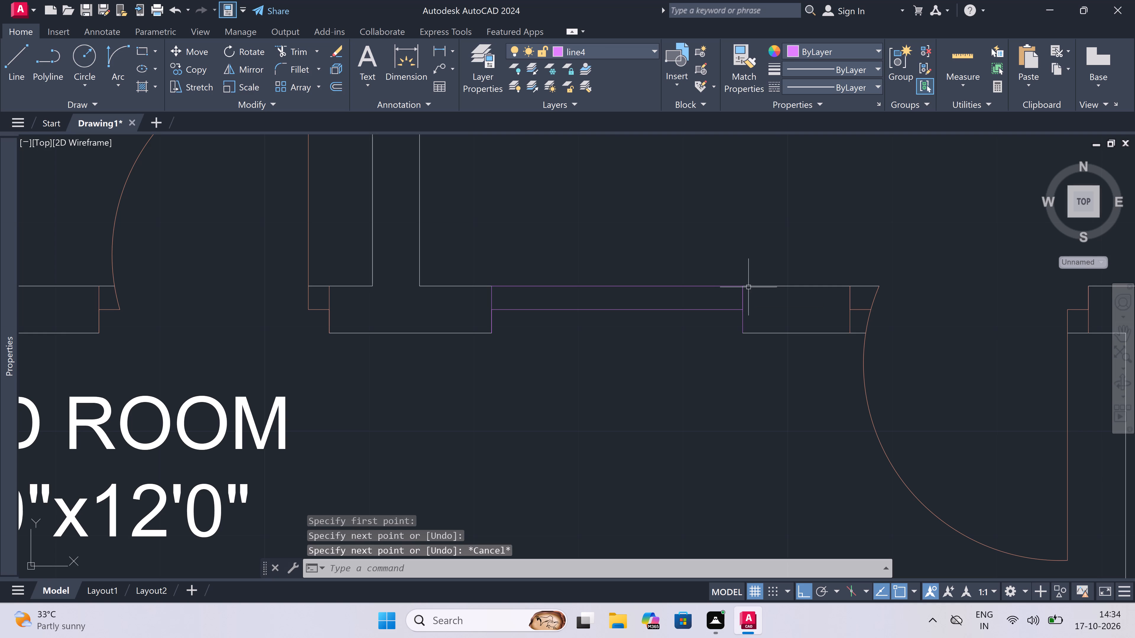
key(space)
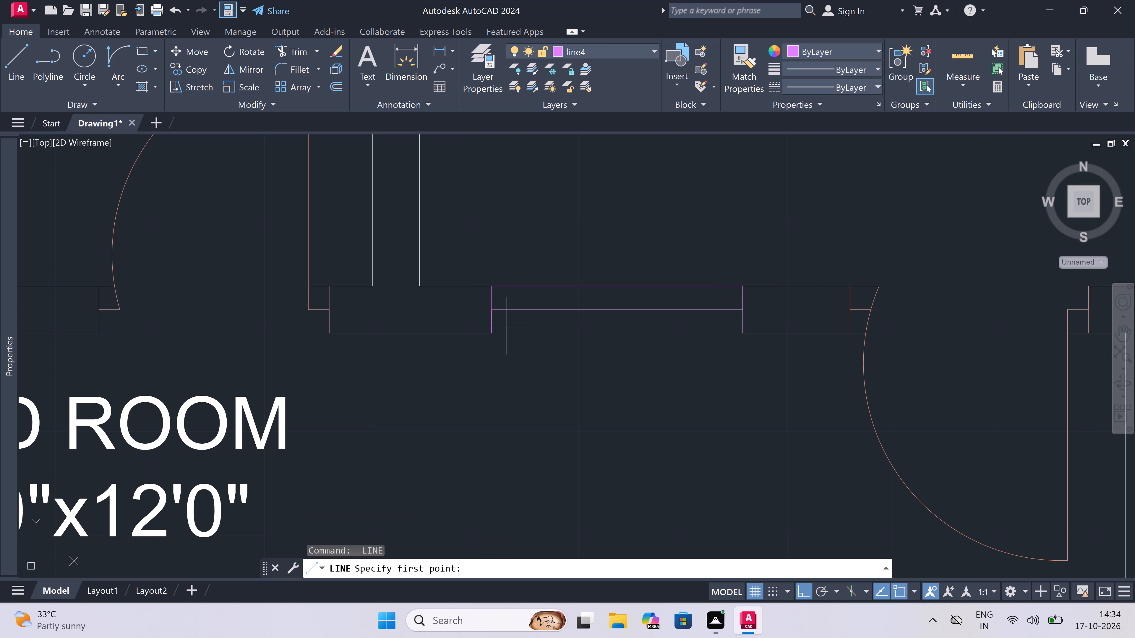
click(488, 333)
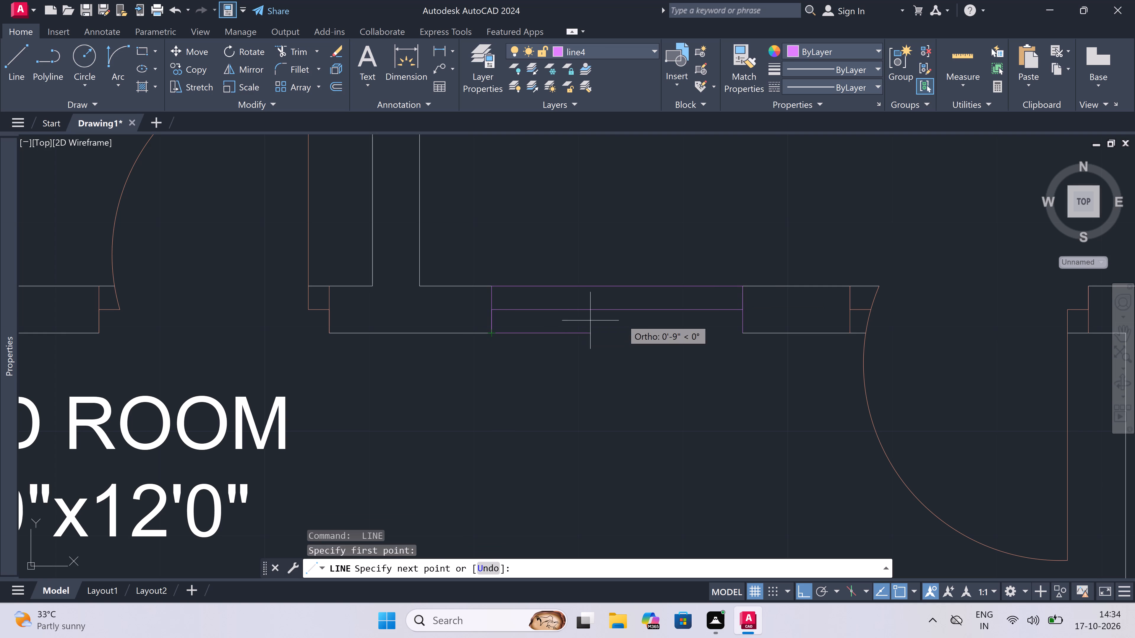
click(743, 334)
key(Escape)
Draw a window jamb line across the balcony wall of the eastern 10'3"x12'0" bedroom, just east of its balcony door.
scroll(651, 342, down, 1)
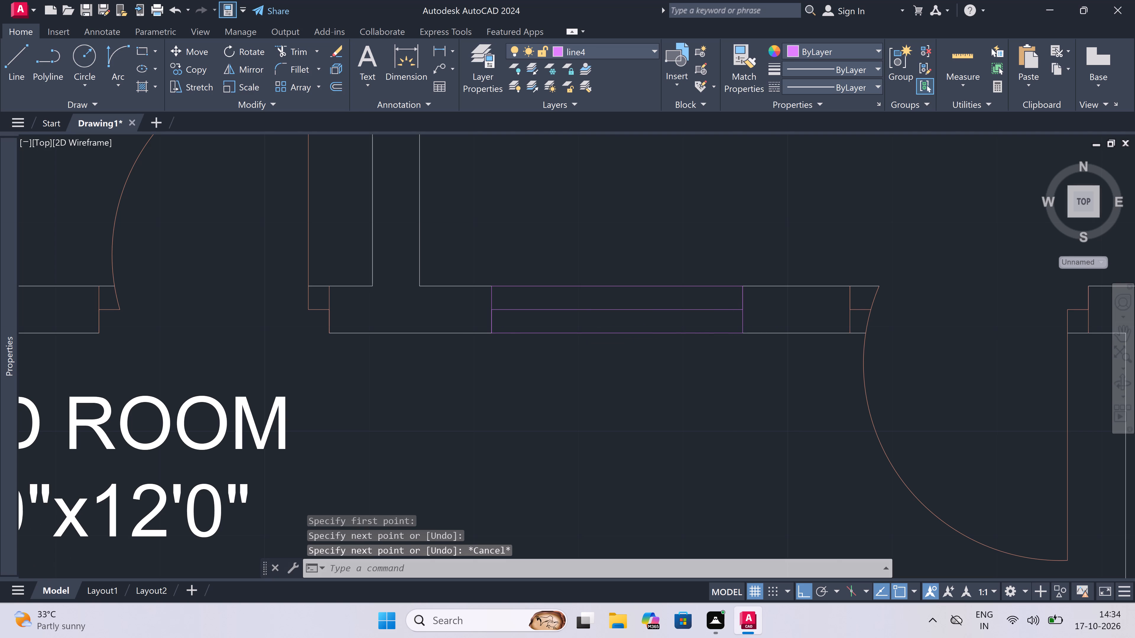
scroll(651, 342, down, 2)
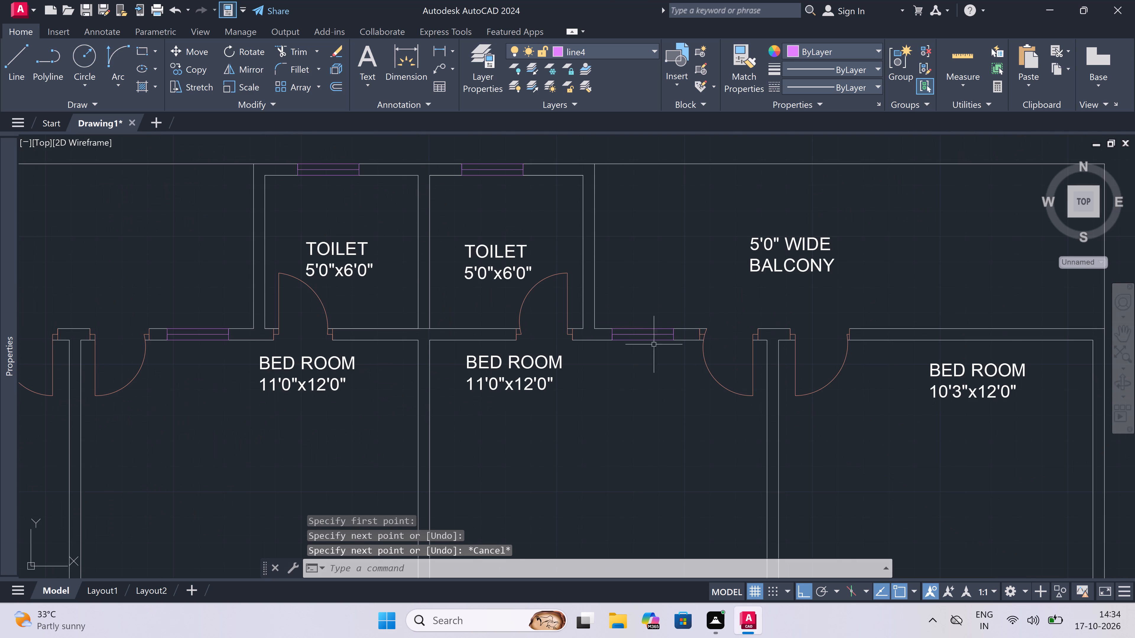
scroll(557, 342, down, 1)
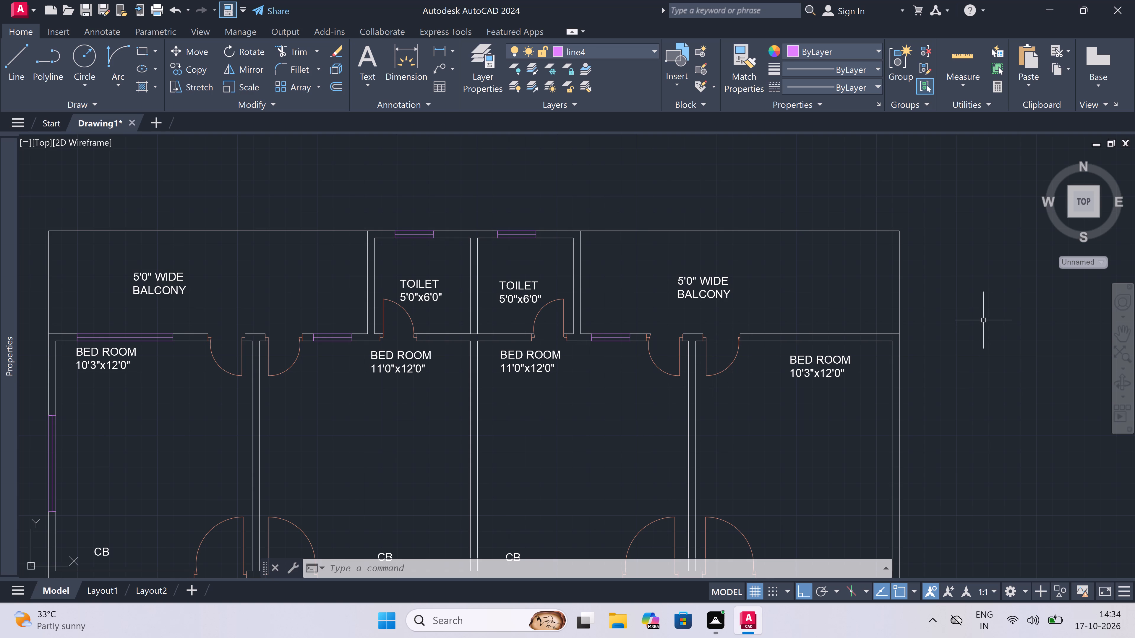
scroll(968, 322, up, 1)
key(space)
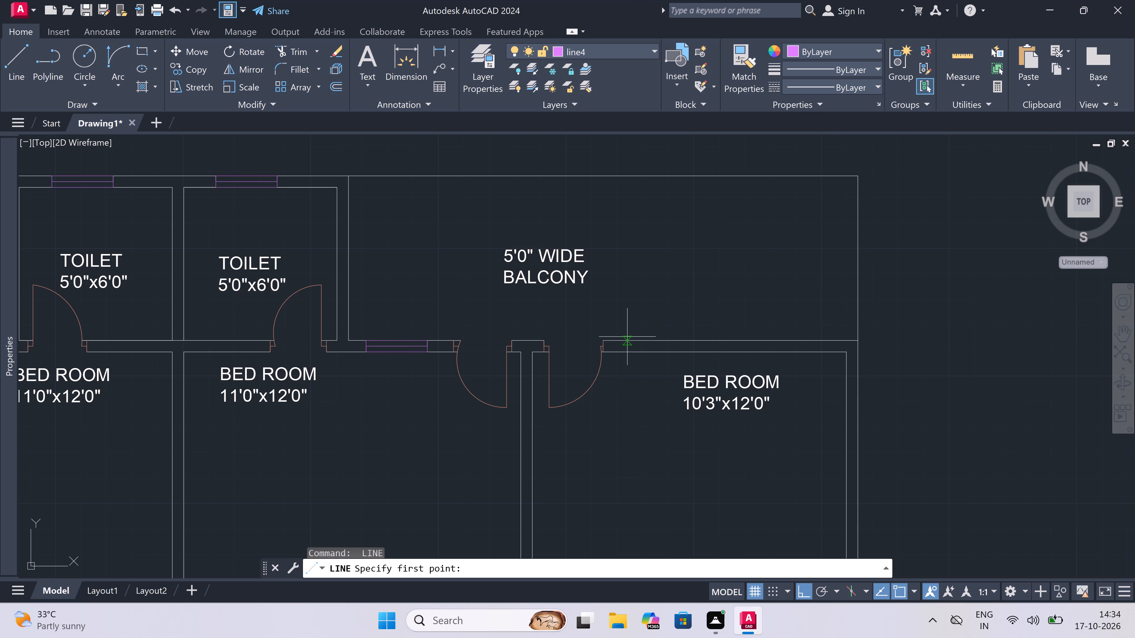
click(657, 342)
click(656, 351)
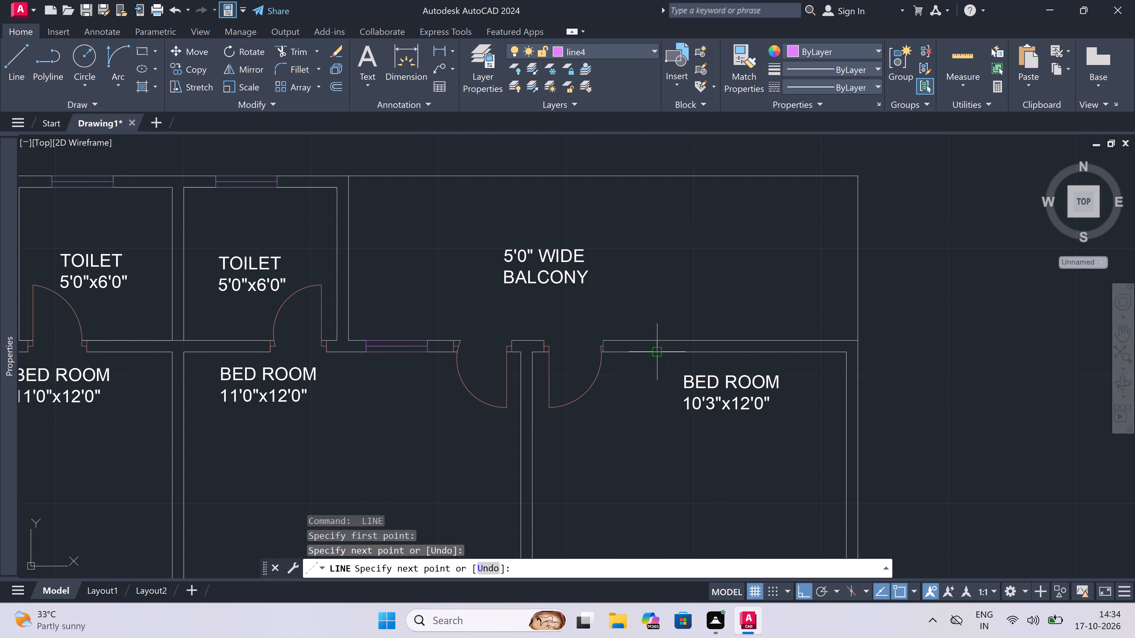
Draw a 5' eastward centre line from the jamb's midpoint and a closing jamb across the wall at its end.
scroll(659, 347, up, 2)
click(658, 340)
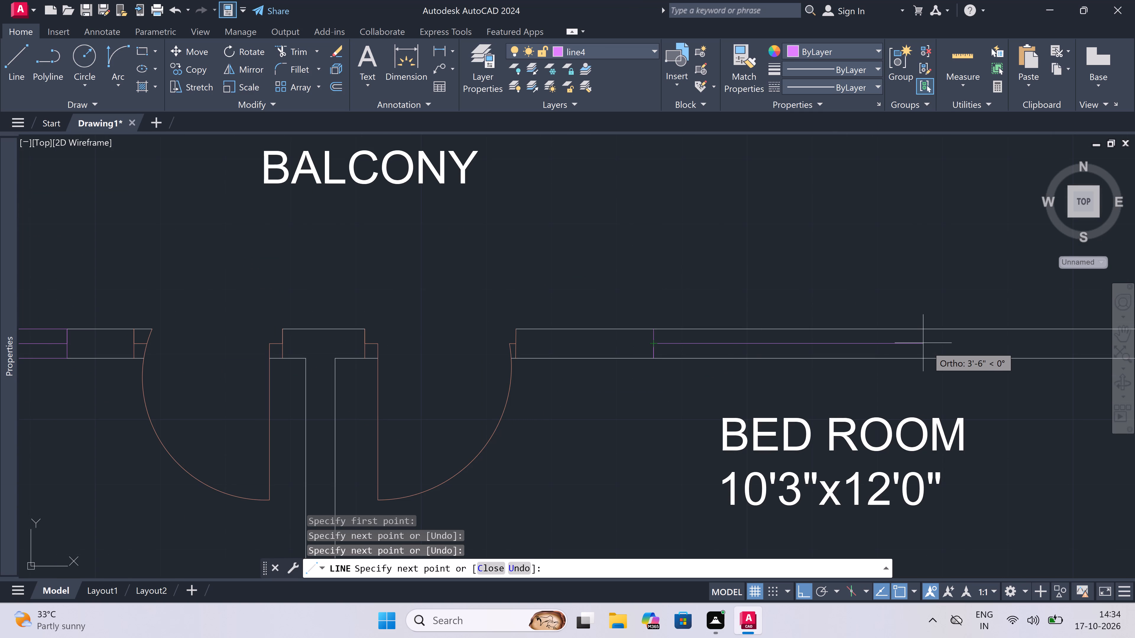
key(5)
text(')
key(space)
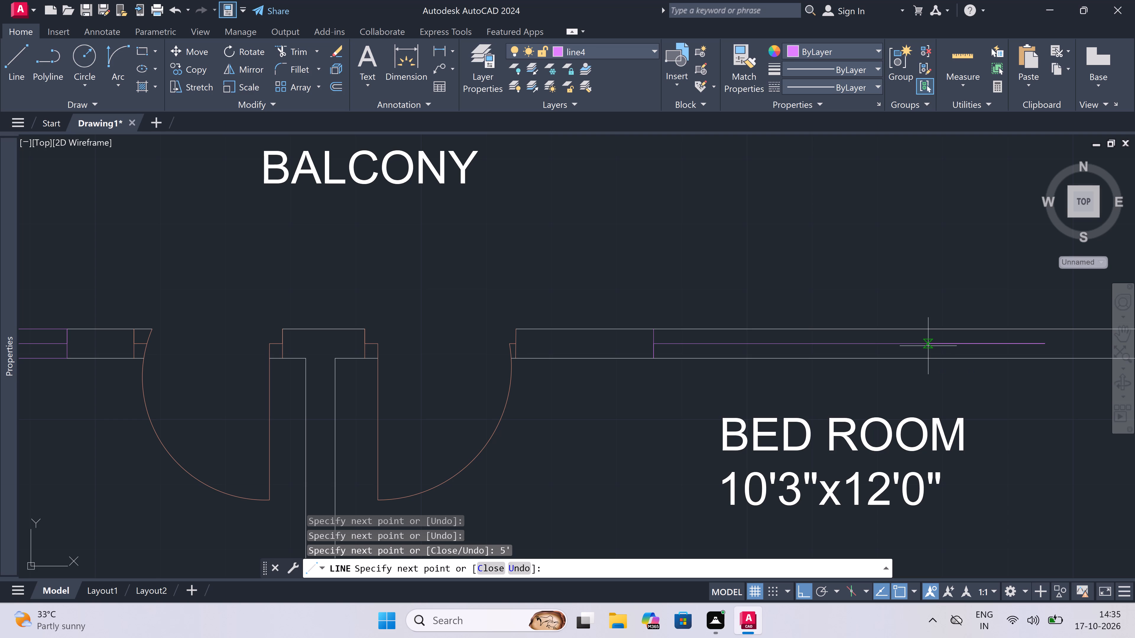
scroll(888, 332, down, 1)
scroll(715, 292, down, 3)
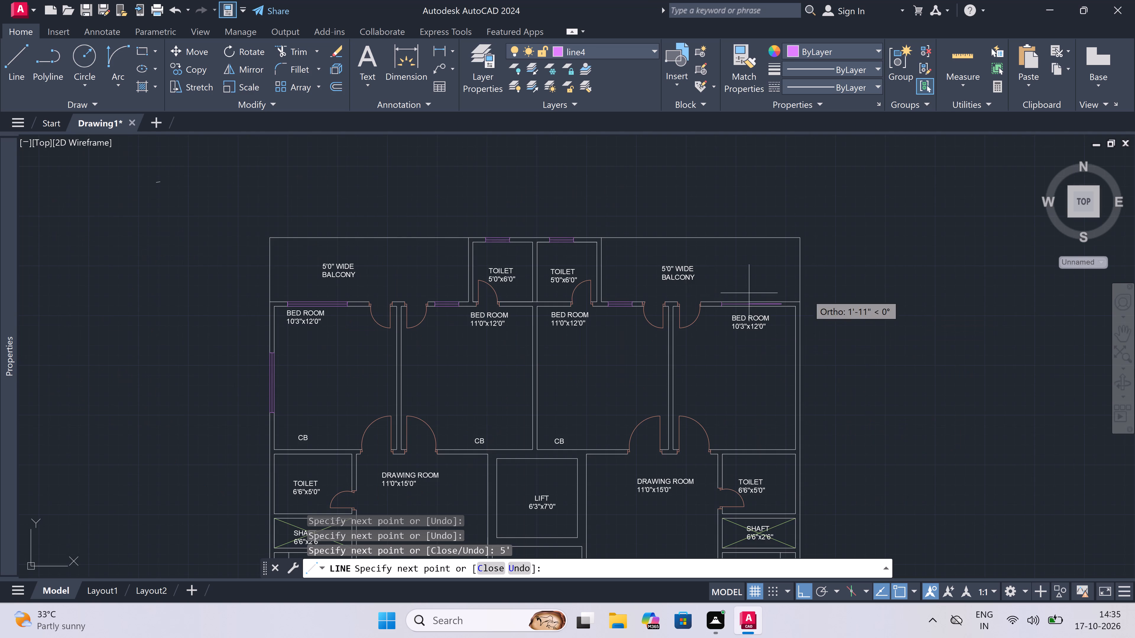
scroll(779, 299, up, 2)
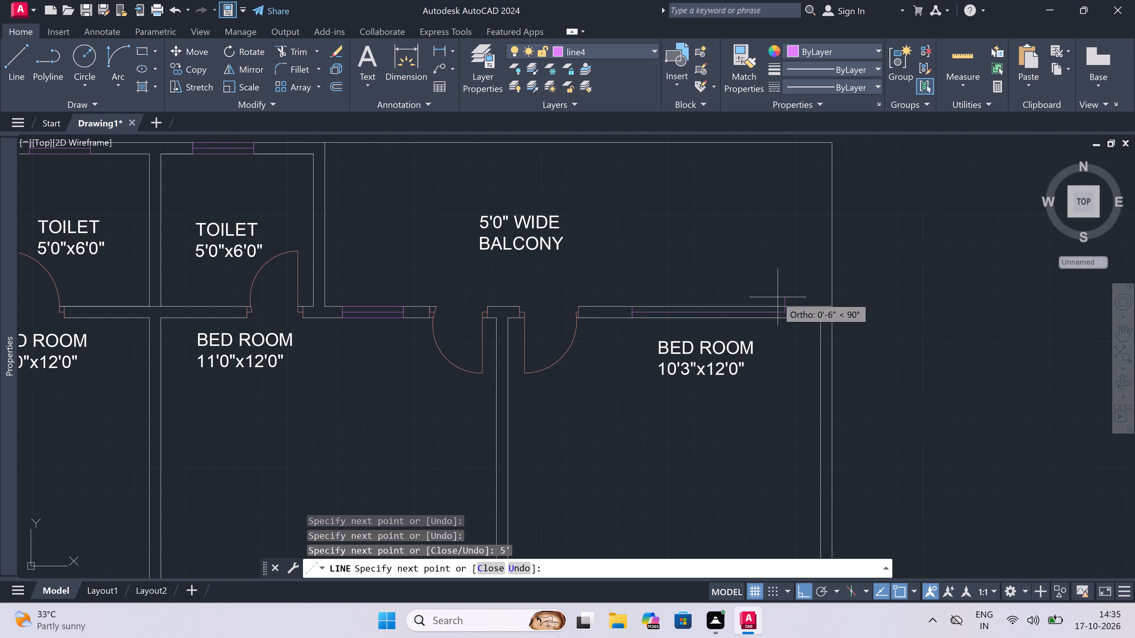
scroll(775, 310, up, 3)
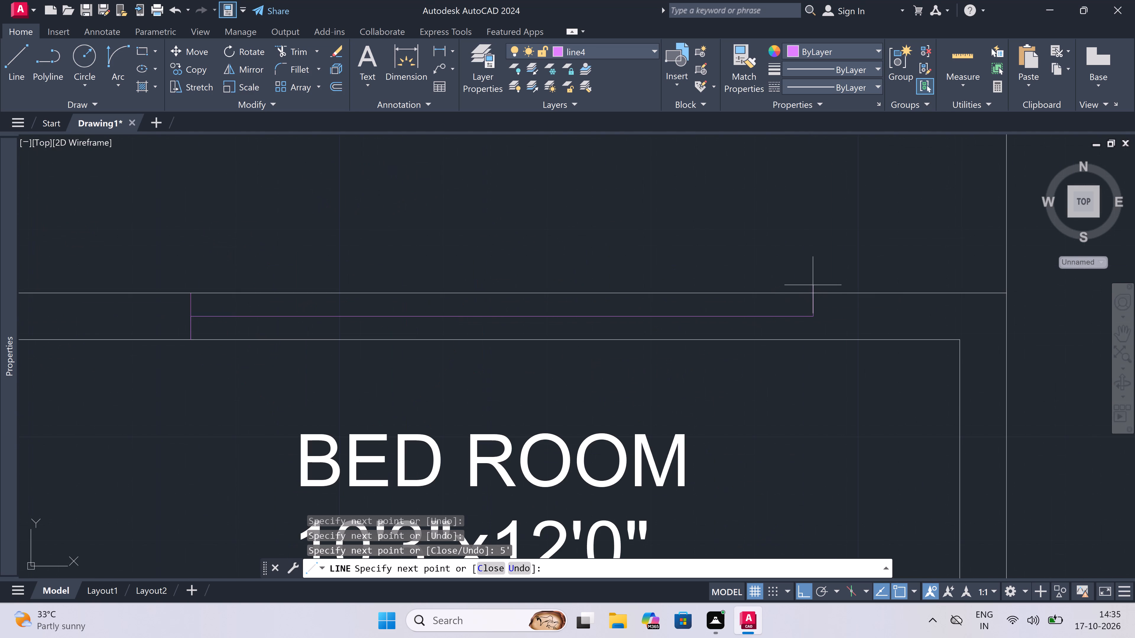
click(814, 293)
click(812, 344)
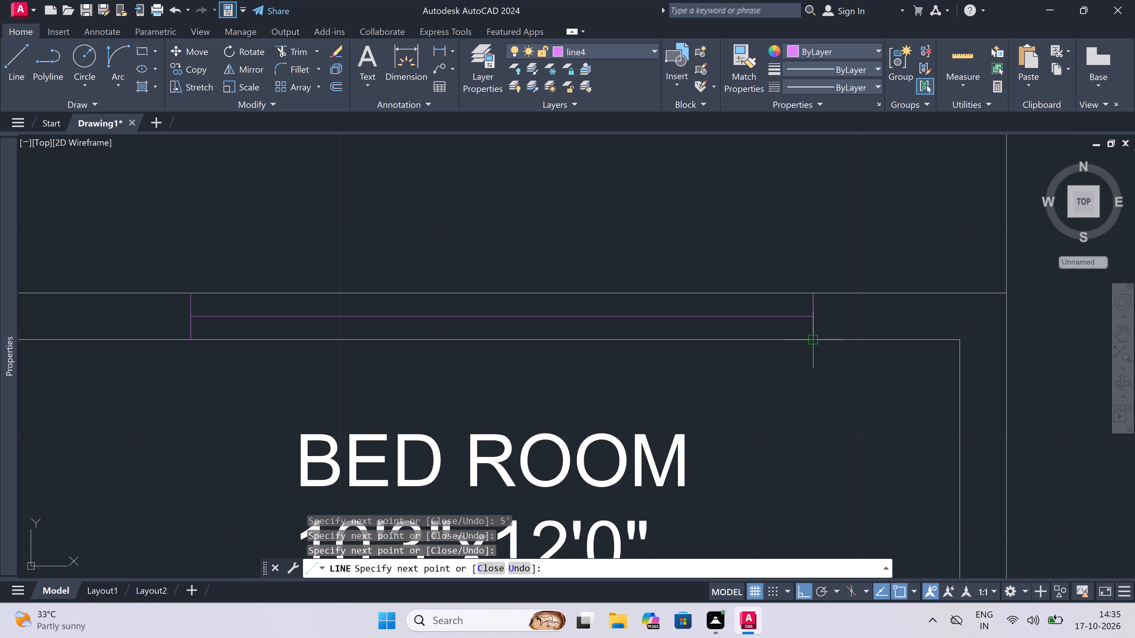
key(Escape)
Trim the inner and outer wall lines between the jambs of the eastern 10'3"x12'0" bedroom's balcony window.
key(t)
text(r)
key(space)
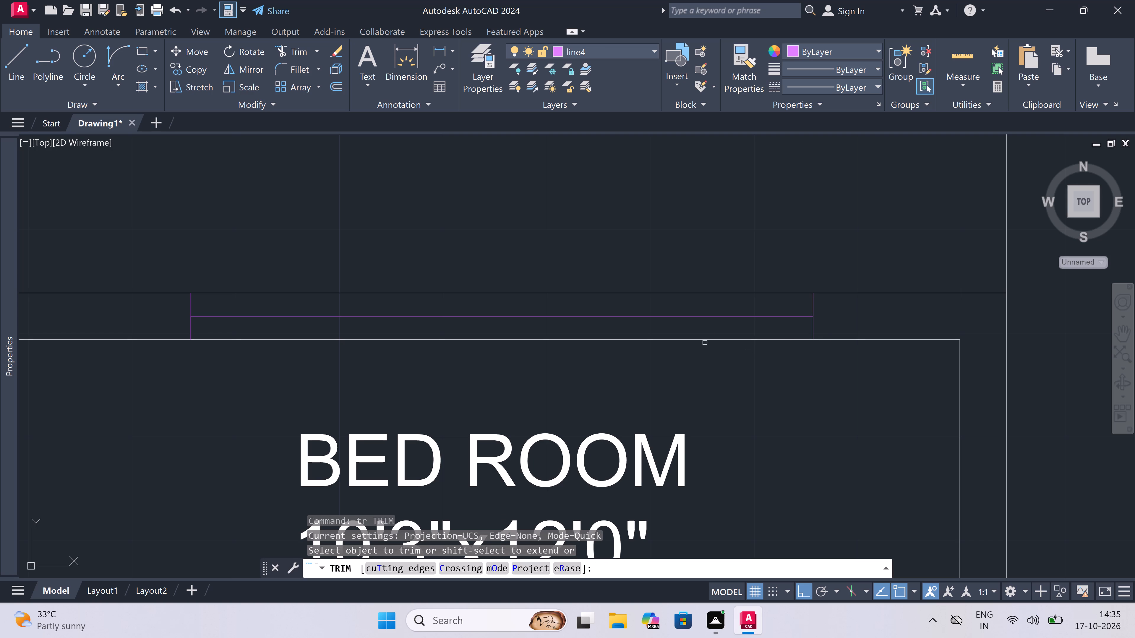
click(680, 332)
click(643, 363)
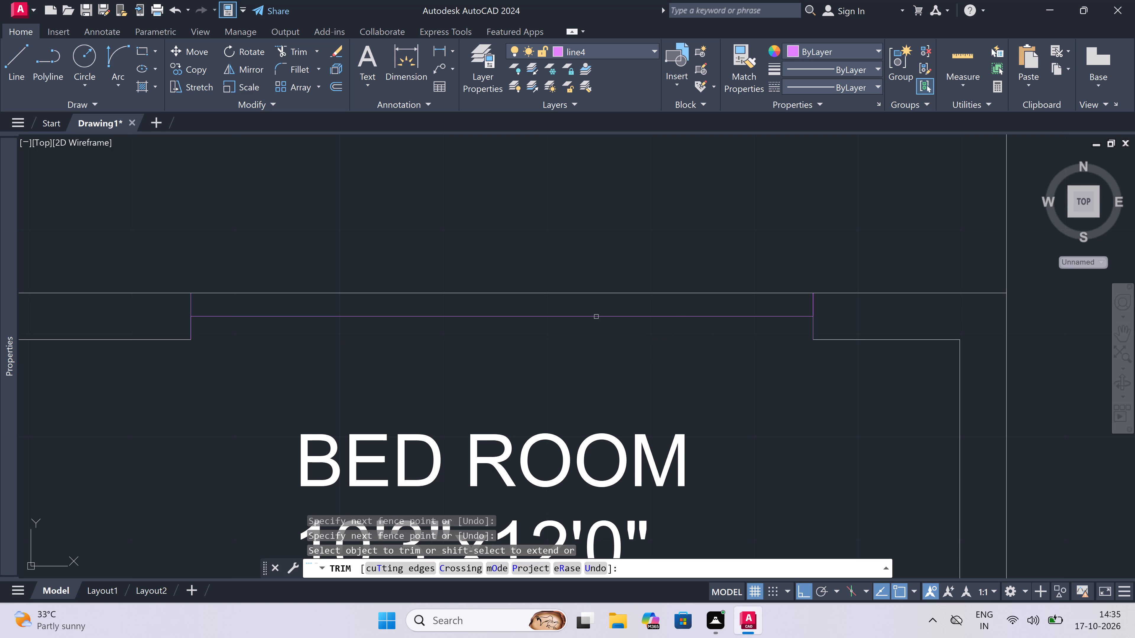
click(545, 293)
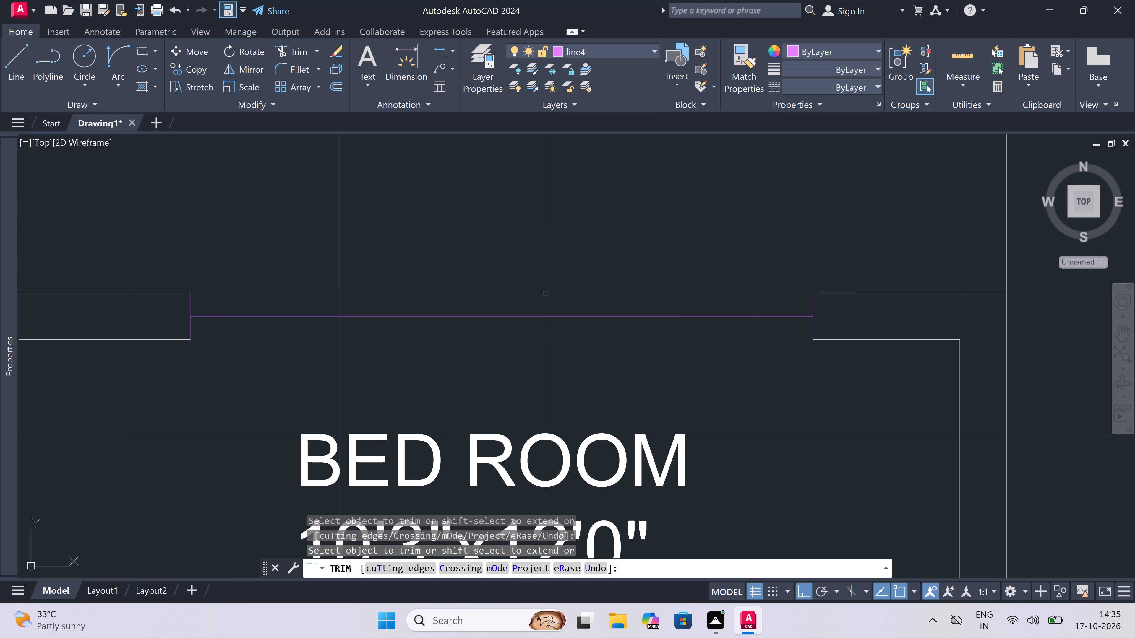
key(Escape)
Draw lines along the outer and inner wall faces between this 5' window's jambs to close the frame.
text(l)
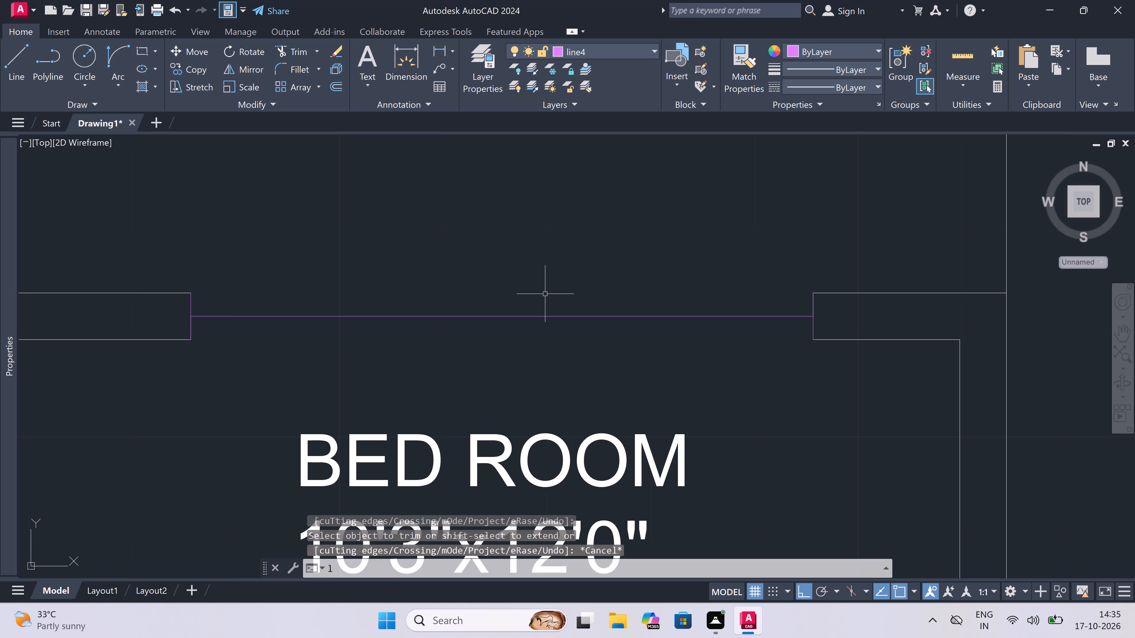
key(space)
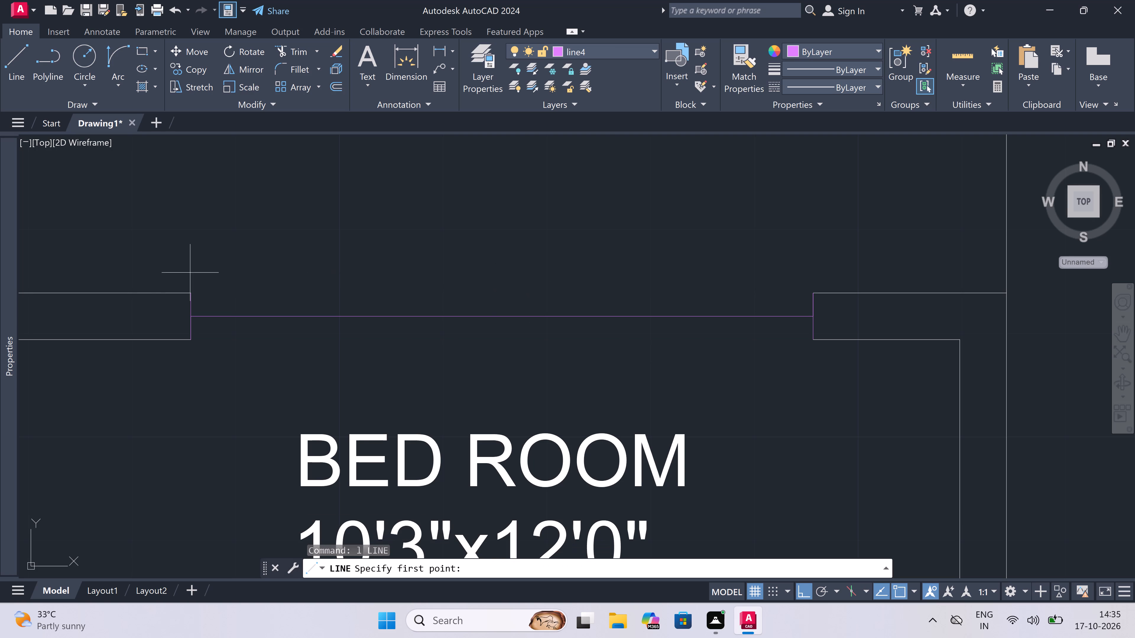
click(187, 292)
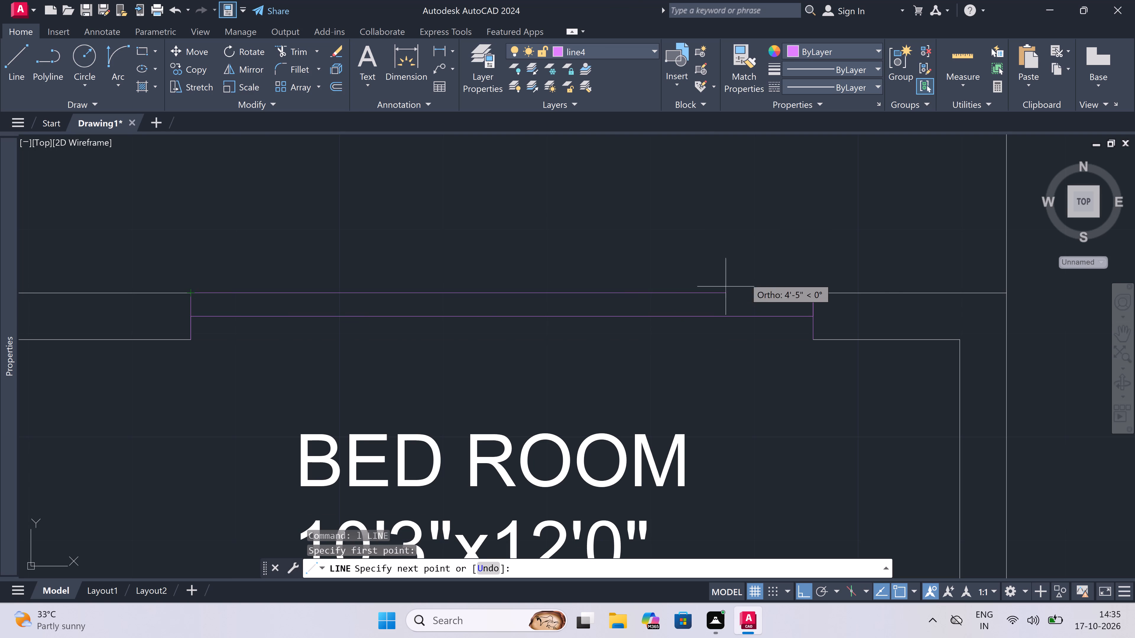
click(813, 288)
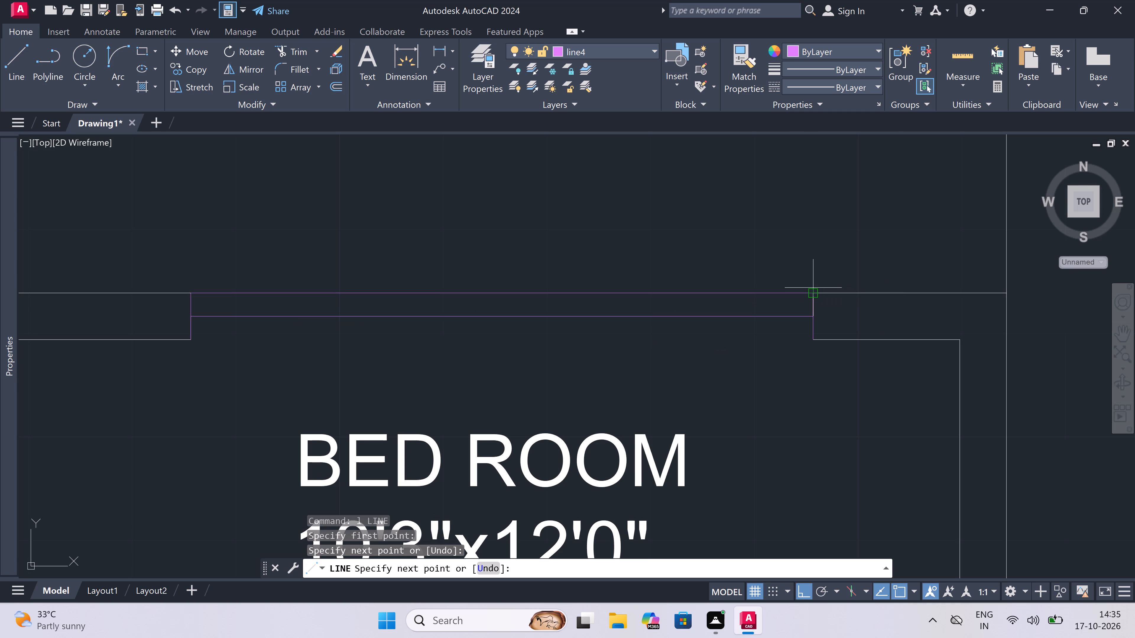
key(Escape)
key(space)
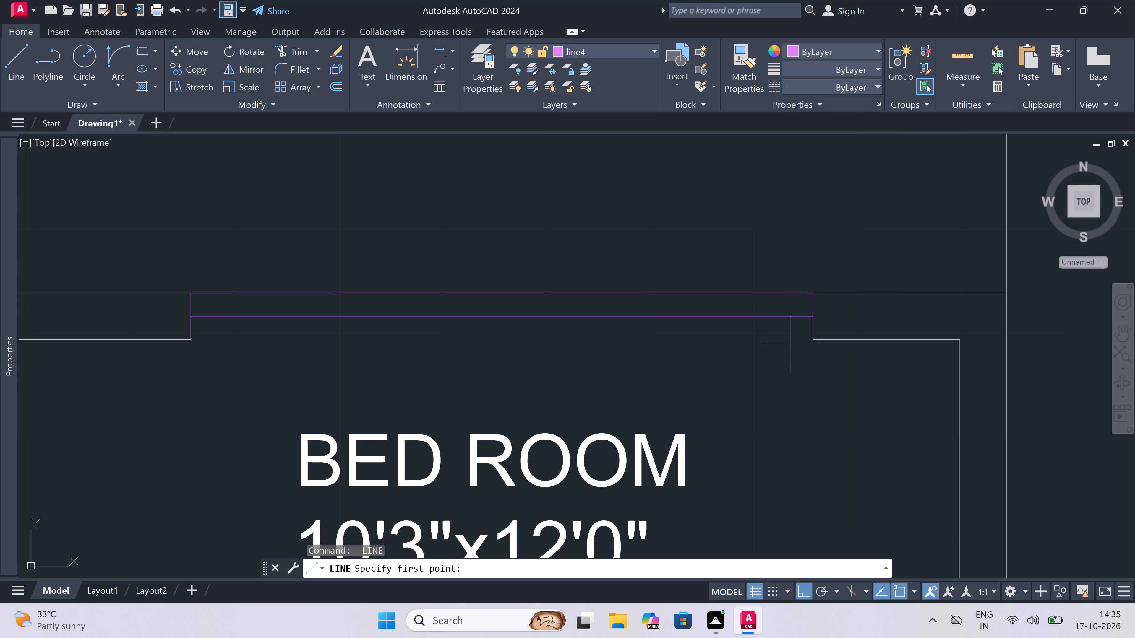
click(808, 338)
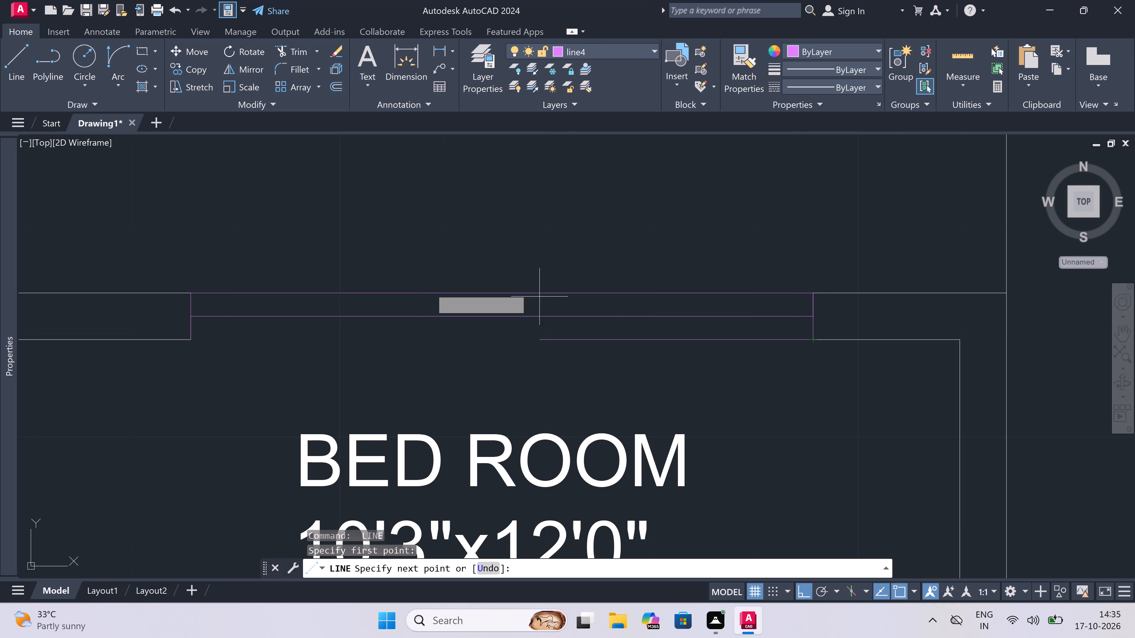
click(194, 338)
key(Escape)
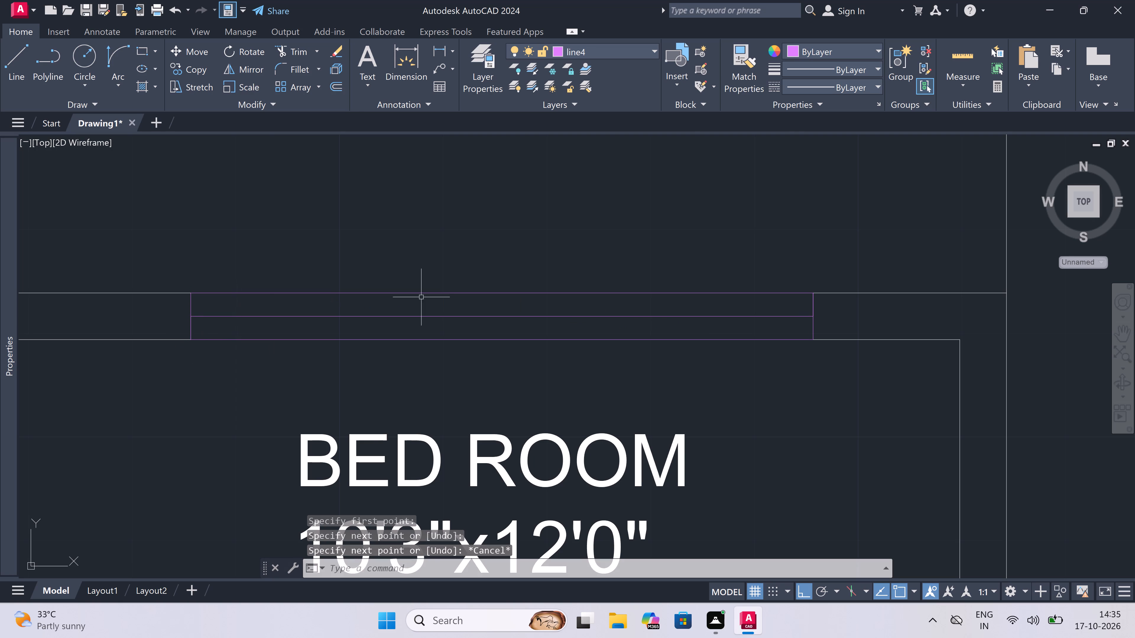
Draw a window jamb line across the east exterior wall of the eastern 10'3"x12'0" bedroom, in the wall's southern half.
scroll(421, 297, down, 6)
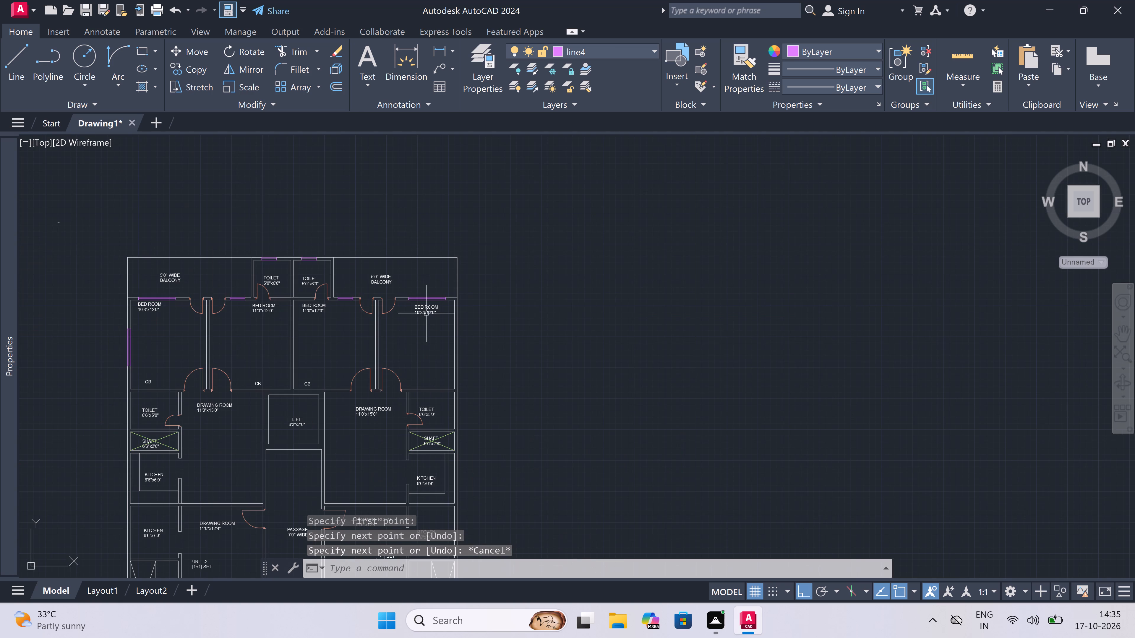
key(space)
scroll(439, 353, up, 3)
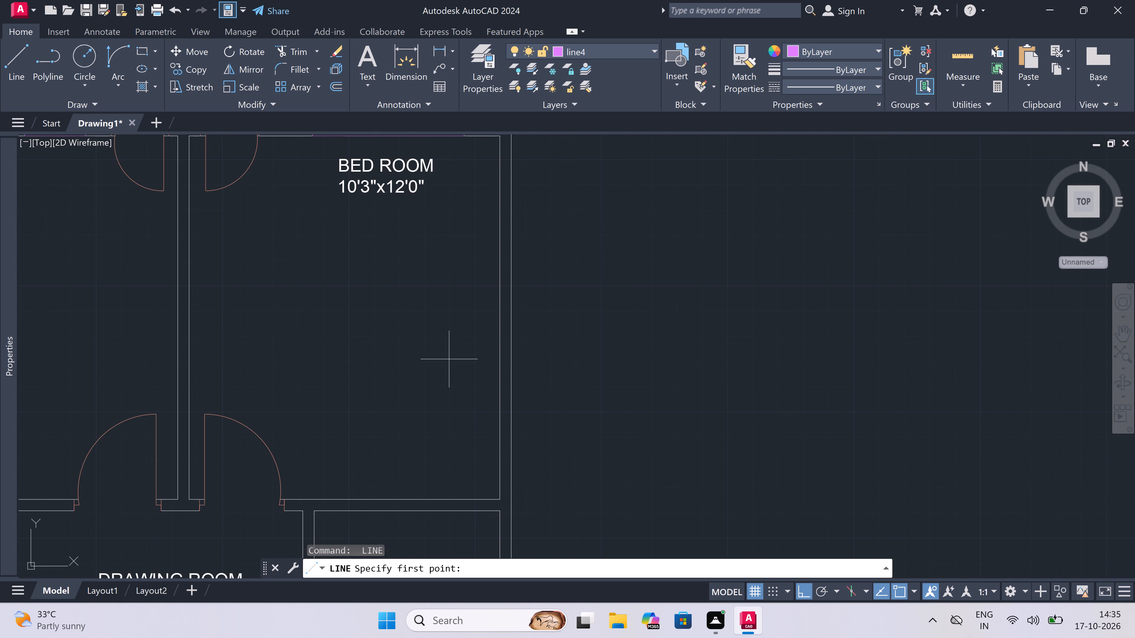
click(498, 391)
click(509, 386)
Draw a 5' northward centre line from that jamb's midpoint and a closing jamb across the full wall thickness at its end.
scroll(504, 388, up, 2)
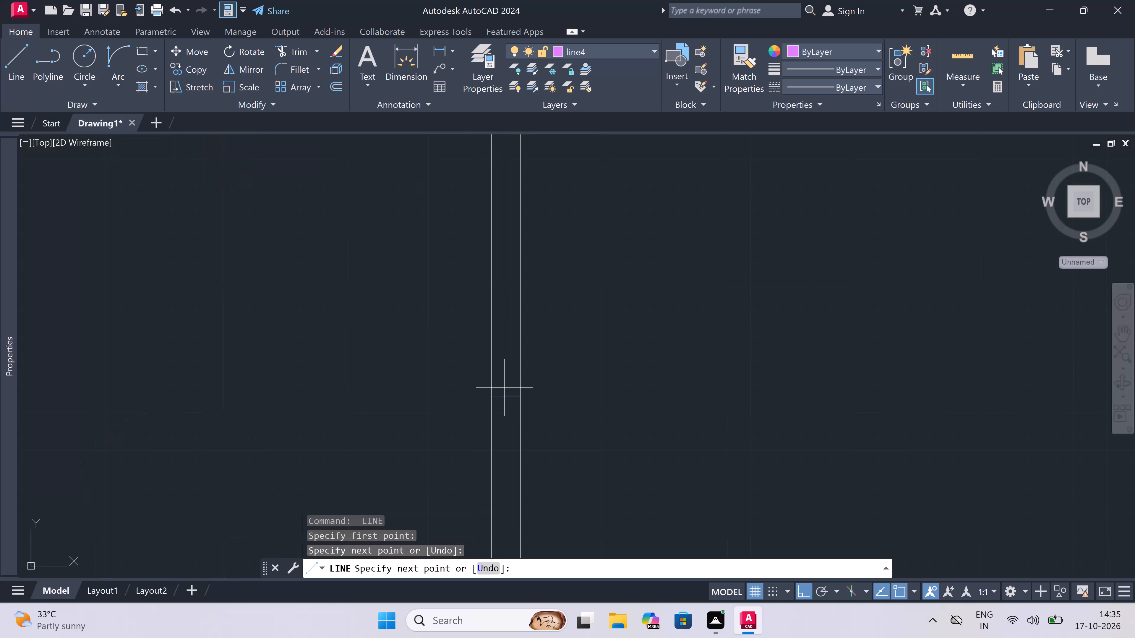
click(503, 395)
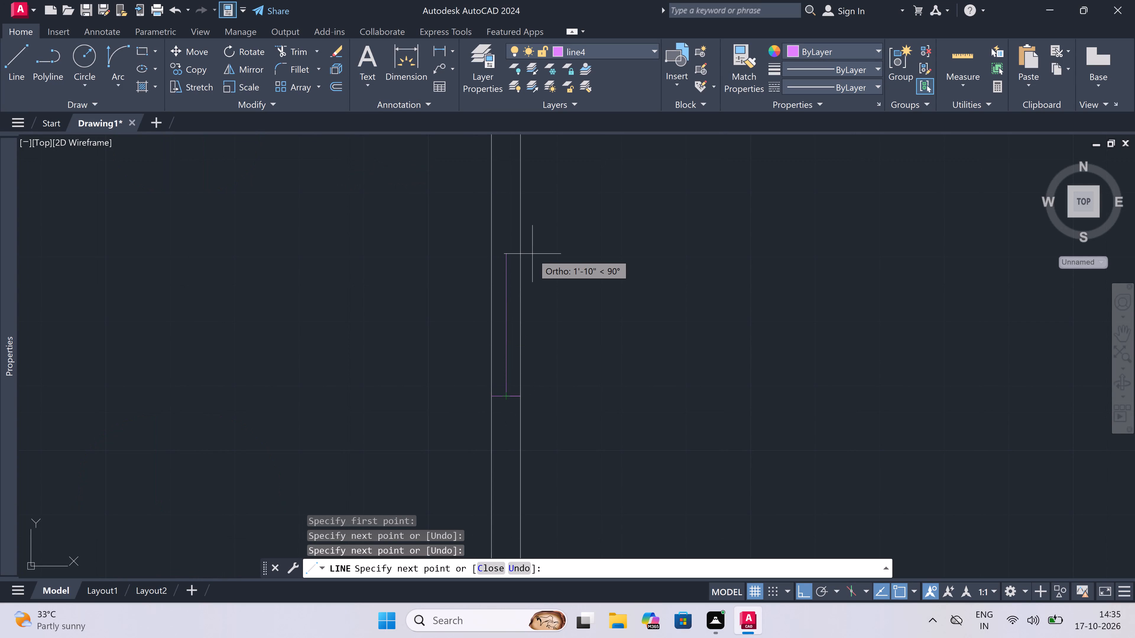
text(5')
key(space)
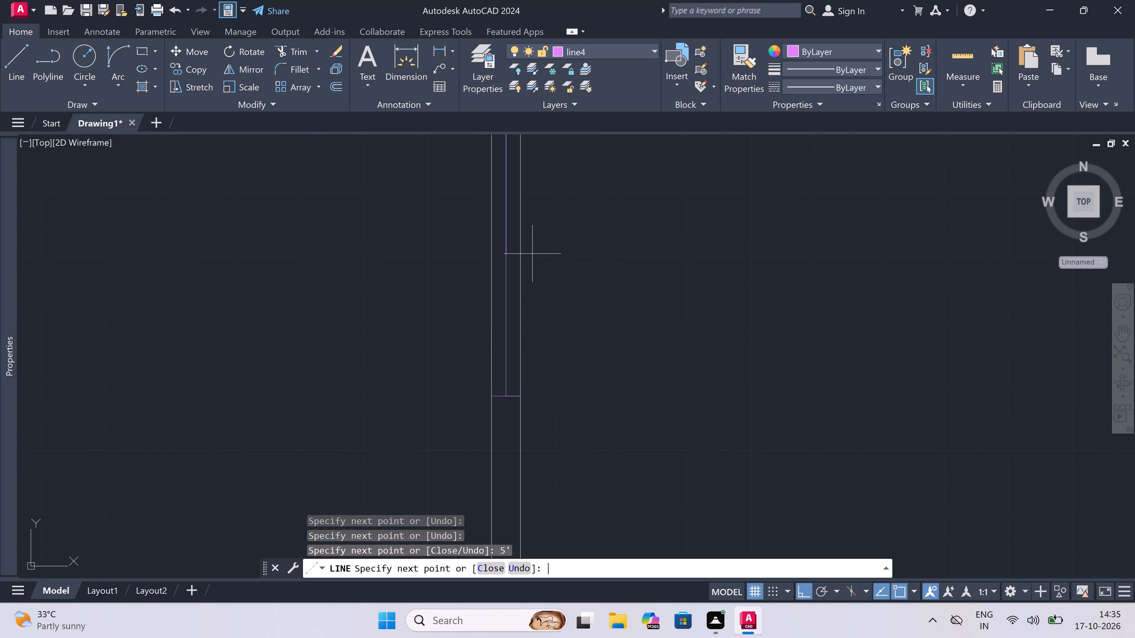
scroll(533, 255, down, 3)
scroll(530, 170, up, 2)
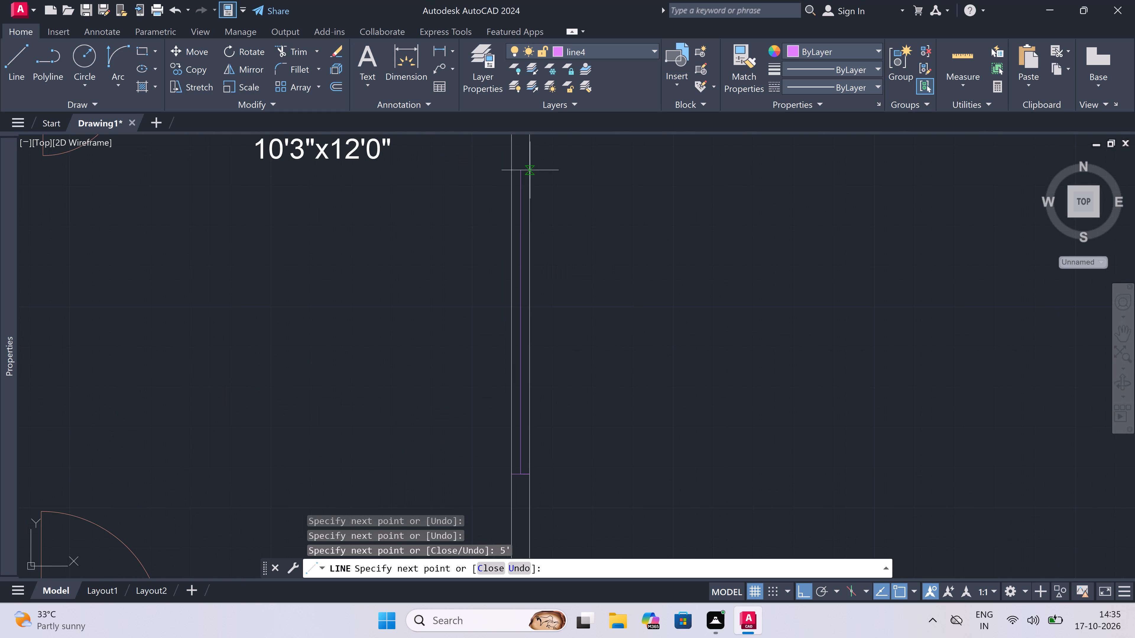
scroll(532, 239, up, 4)
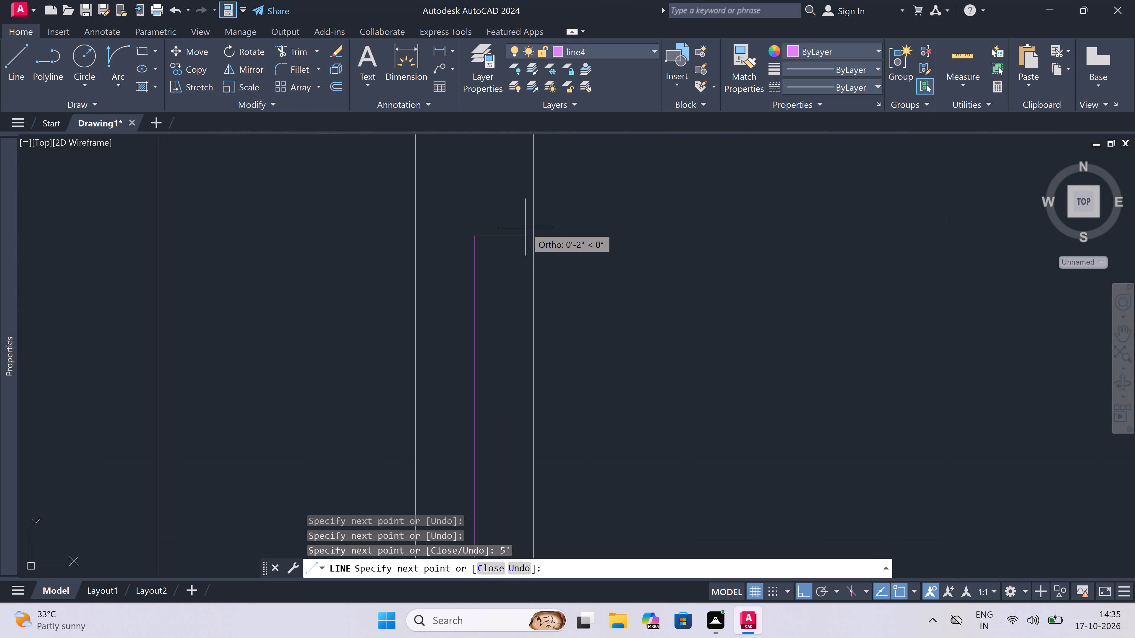
click(531, 239)
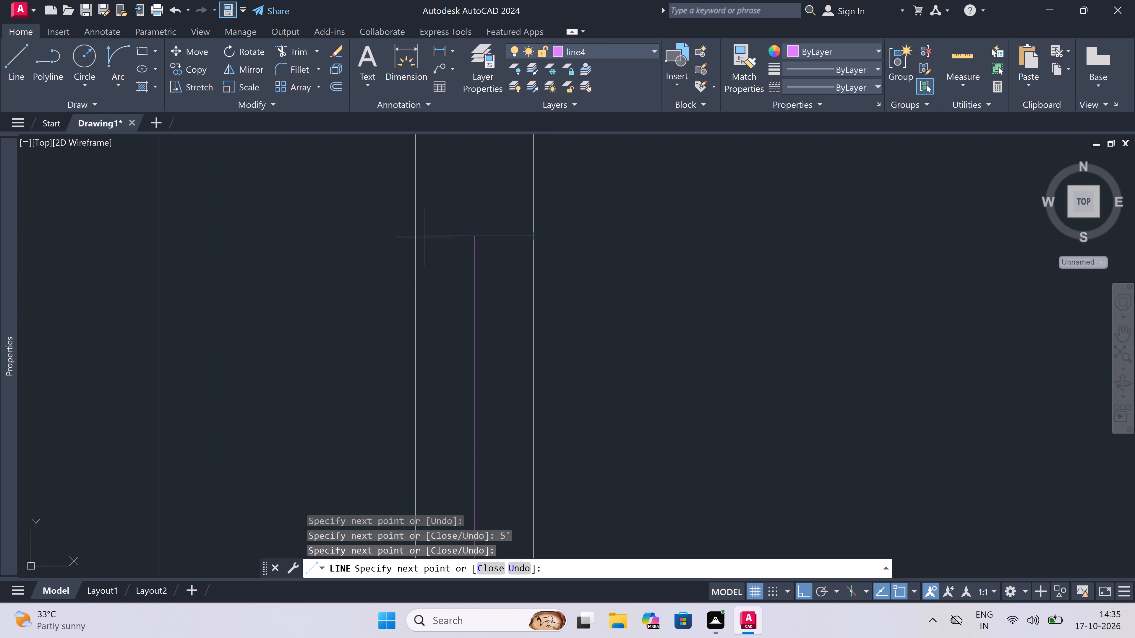
click(411, 237)
key(Escape)
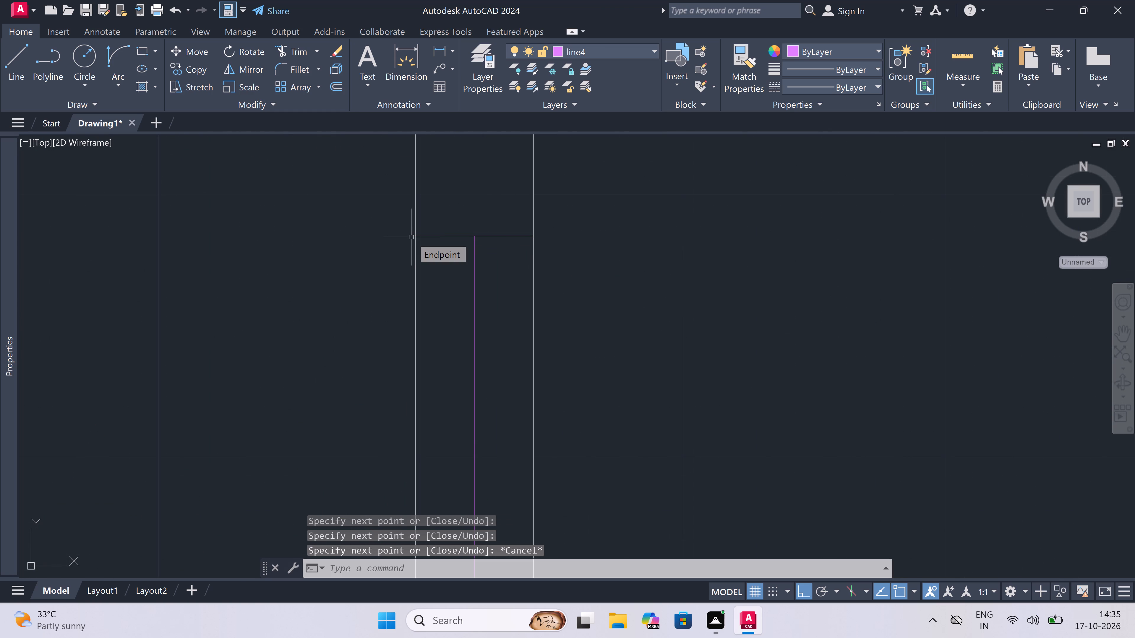
Trim the inner and outer wall lines between the jambs of the eastern 10'3"x12'0" bedroom's east wall window.
scroll(413, 233, down, 5)
scroll(415, 259, up, 1)
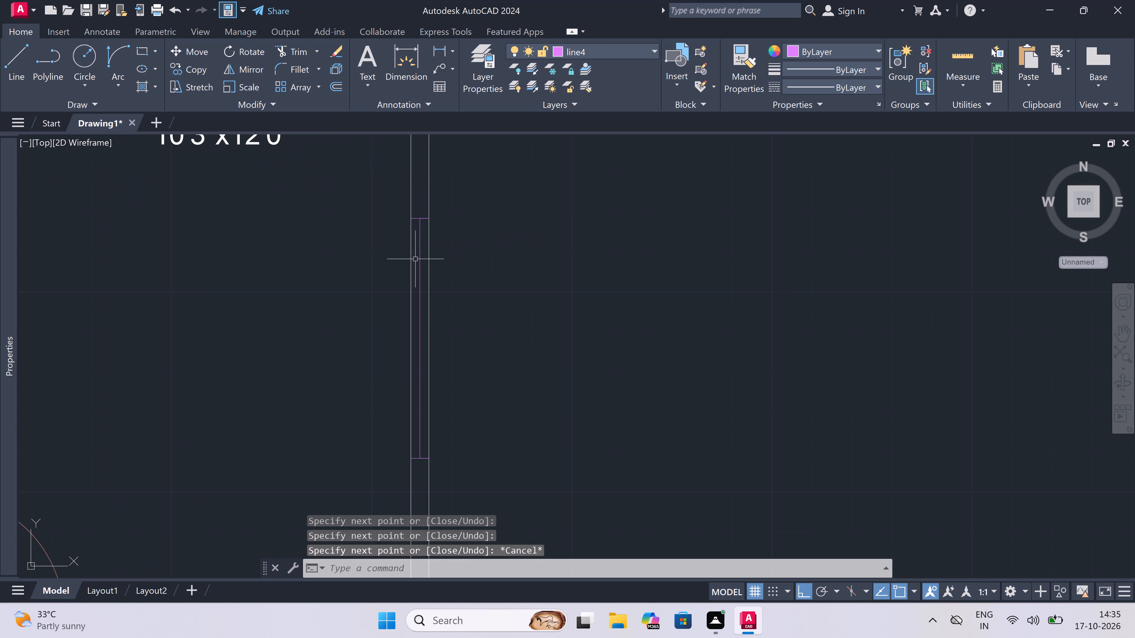
text(tr)
key(space)
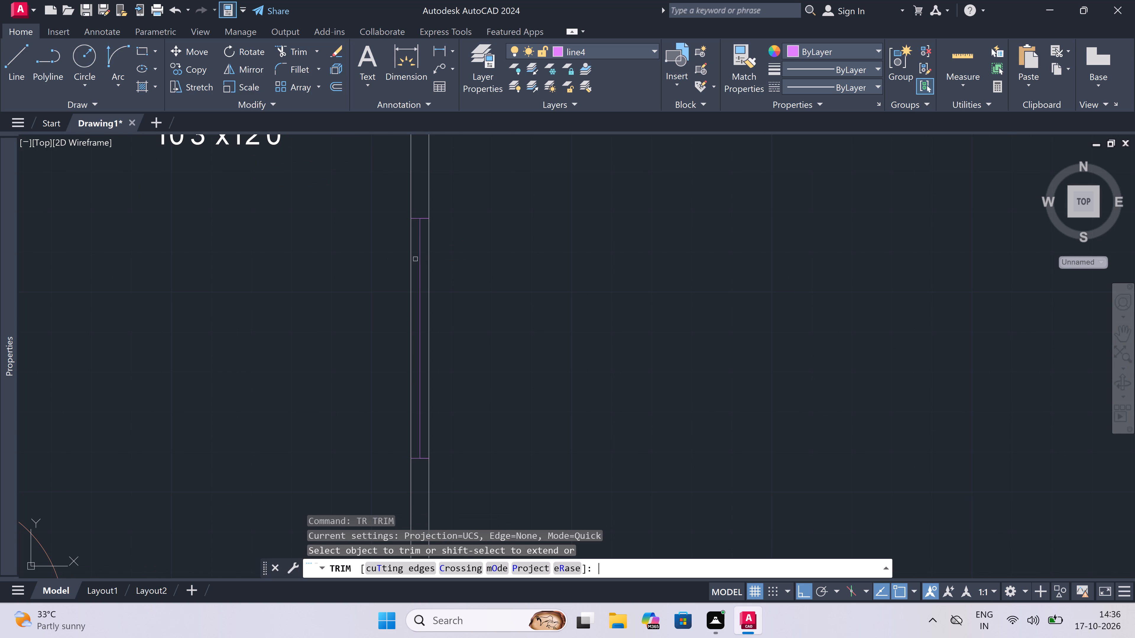
click(413, 258)
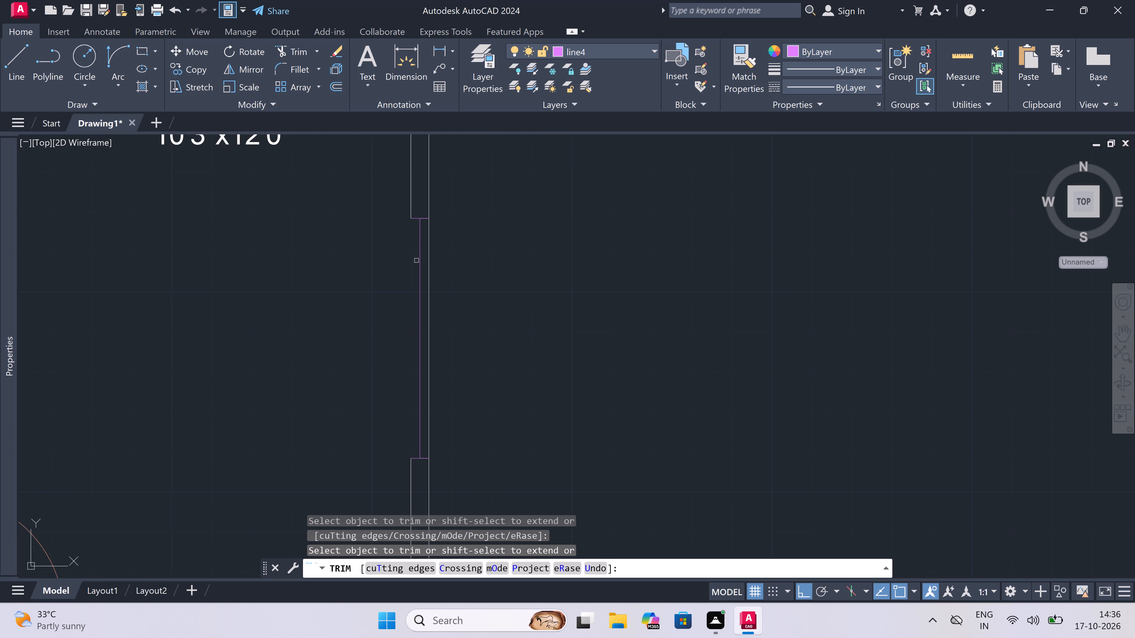
click(429, 250)
key(Escape)
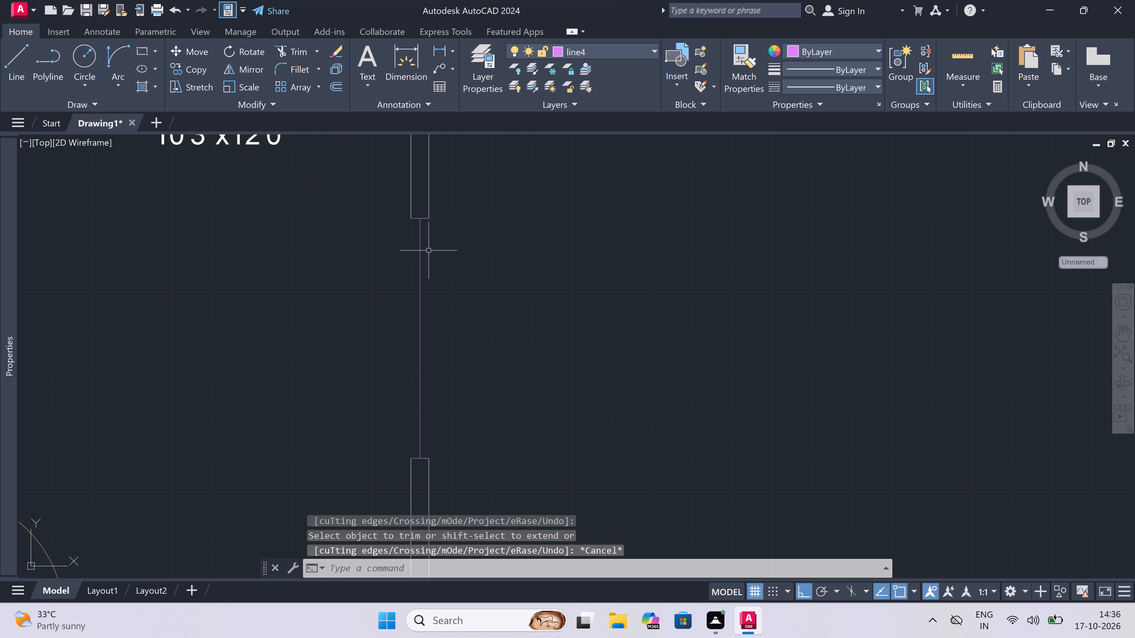
Draw lines along the outer and inner wall faces between this 5' east window's jambs to close the frame.
text(l)
key(space)
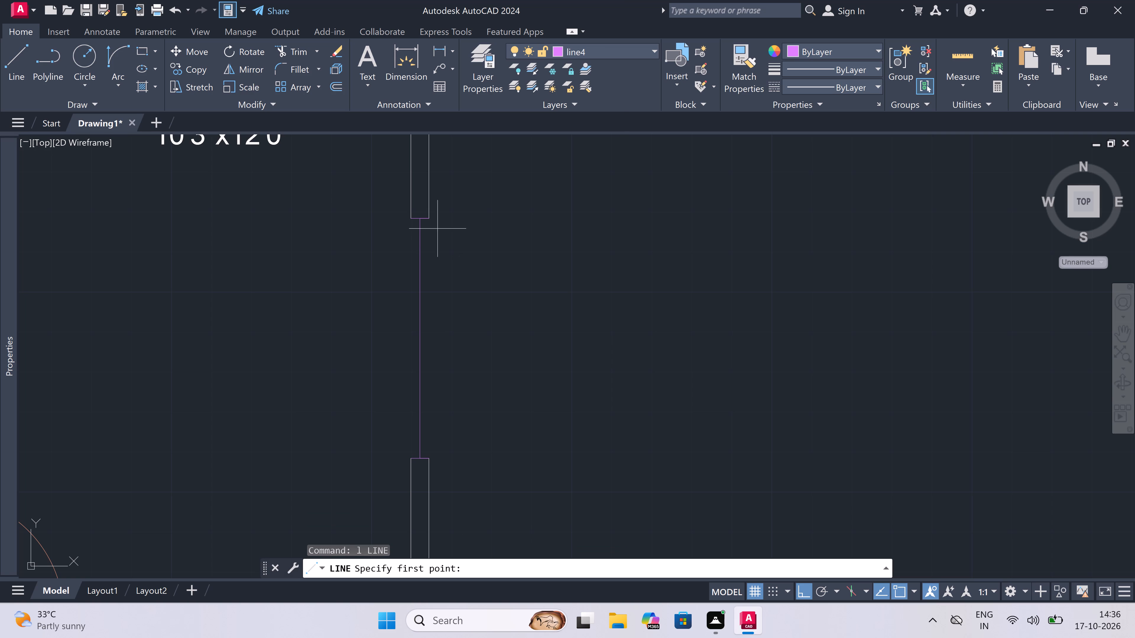
click(430, 219)
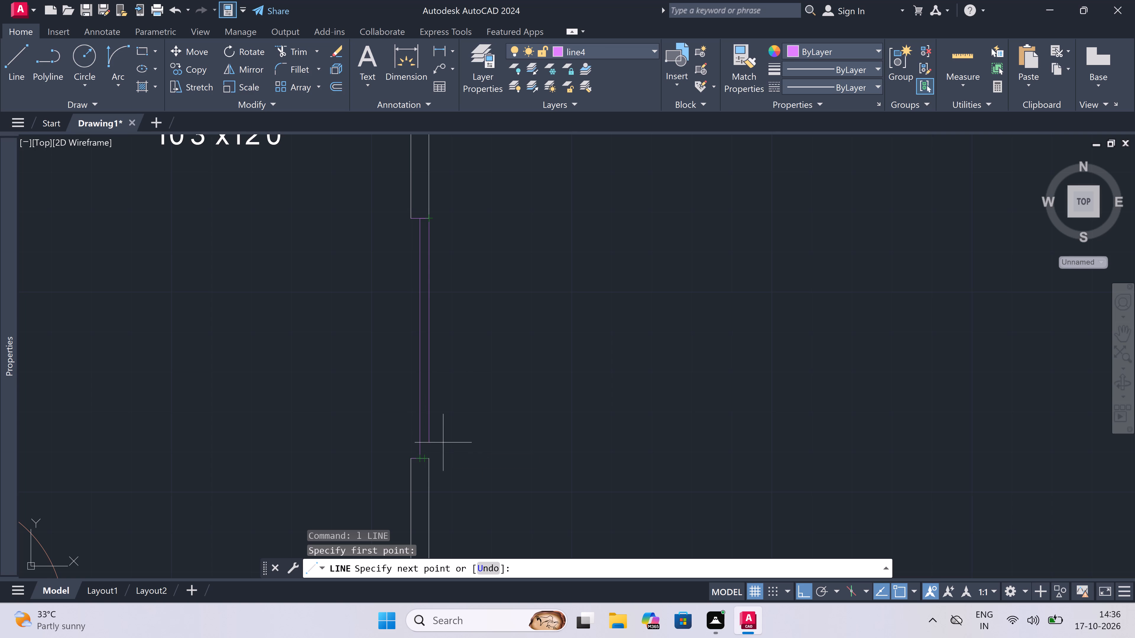
scroll(428, 467, up, 1)
click(429, 455)
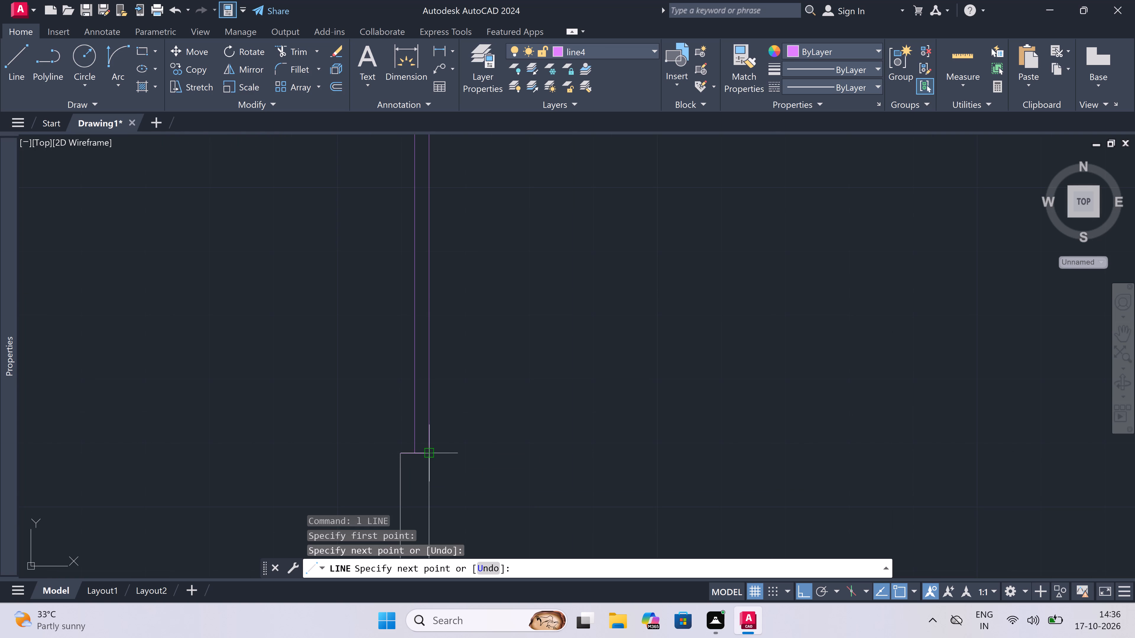
key(Escape)
key(space)
scroll(432, 448, down, 2)
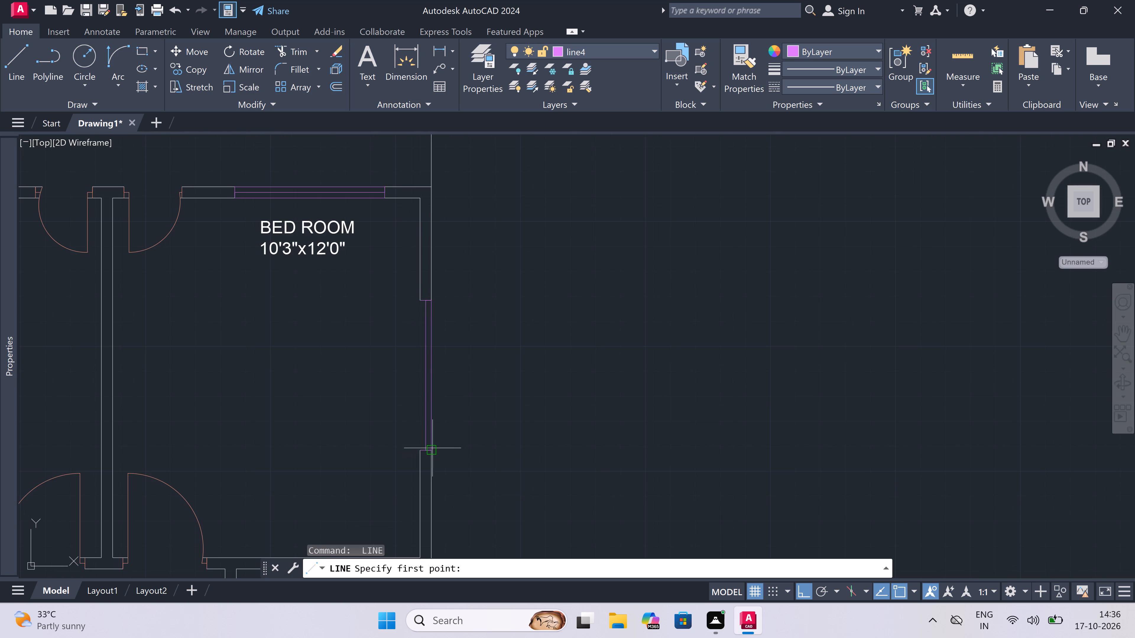
scroll(414, 447, up, 2)
click(425, 453)
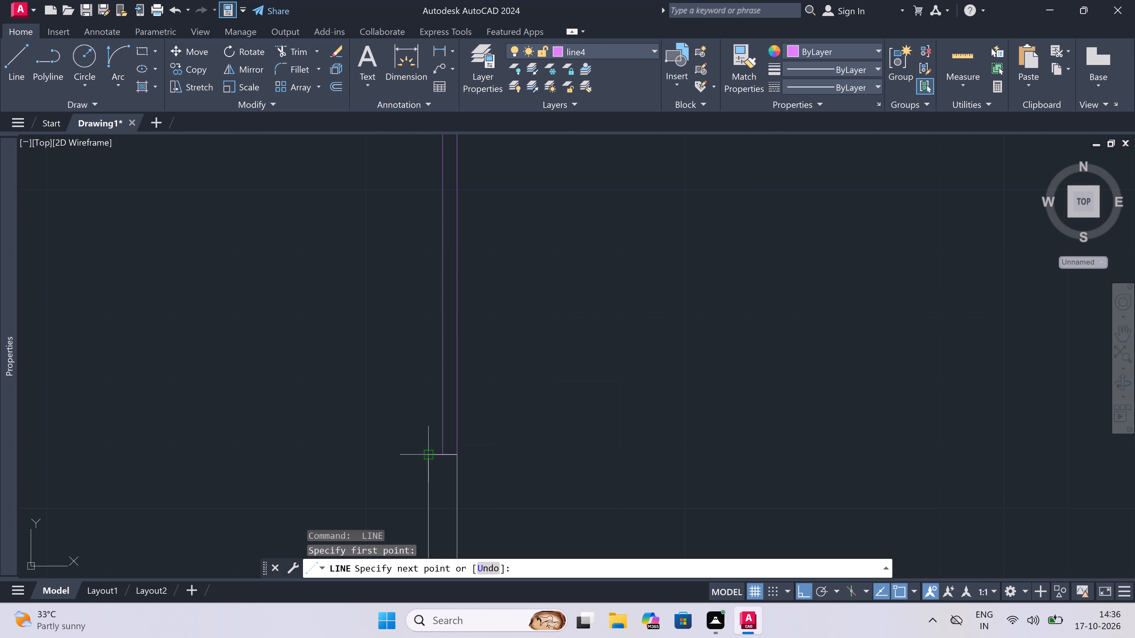
scroll(427, 419, down, 4)
scroll(420, 291, up, 3)
scroll(426, 323, down, 2)
scroll(434, 380, up, 3)
click(434, 380)
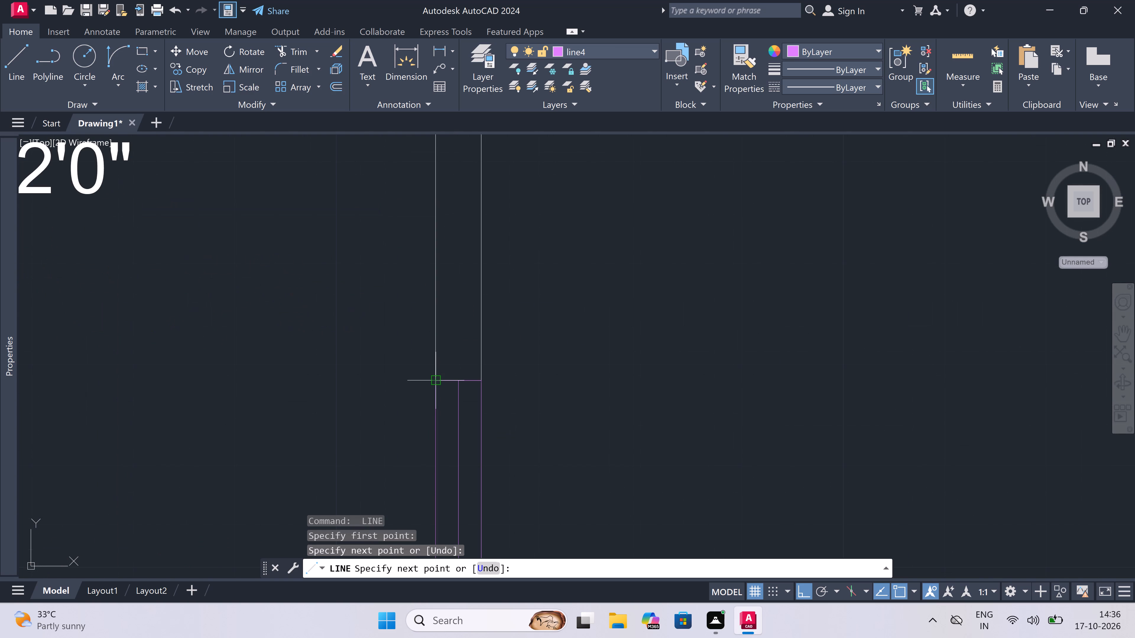
key(Escape)
Draw a window jamb line across the east exterior wall of the eastern 6'6"x5'0" toilet, south of the wall's middle.
scroll(461, 344, down, 4)
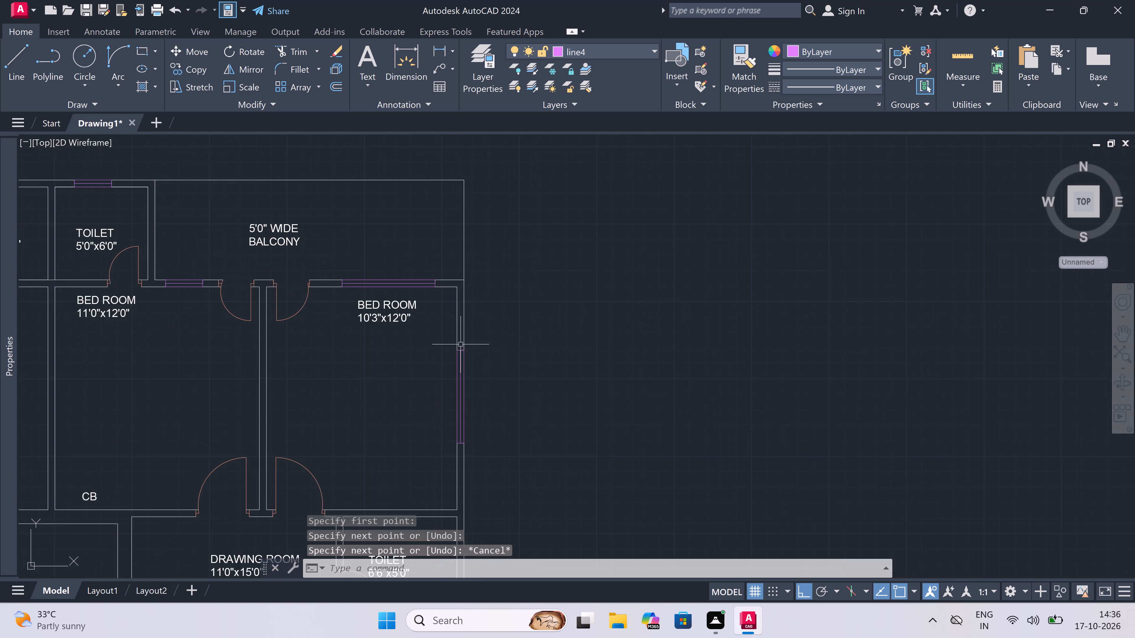
scroll(461, 344, down, 3)
key(space)
scroll(452, 390, up, 3)
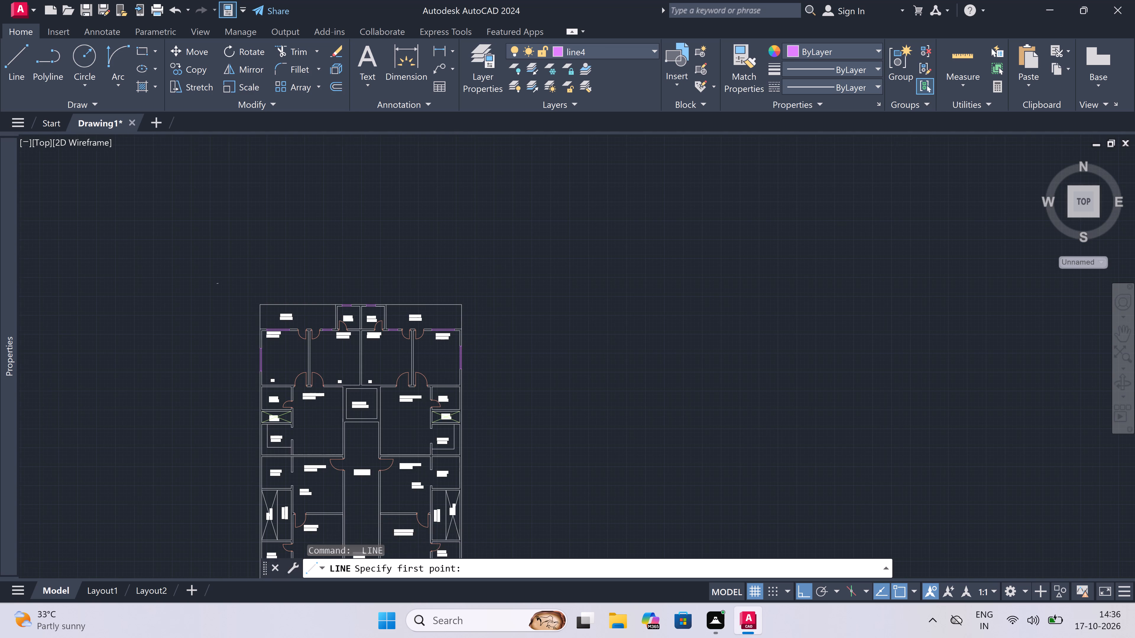
scroll(483, 442, up, 1)
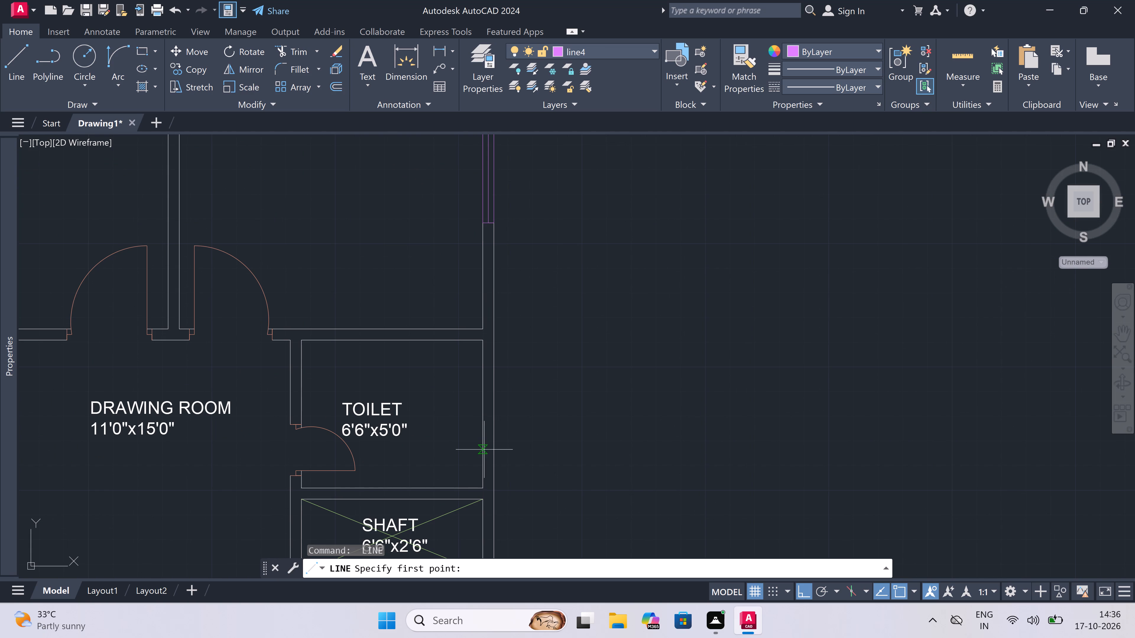
click(485, 447)
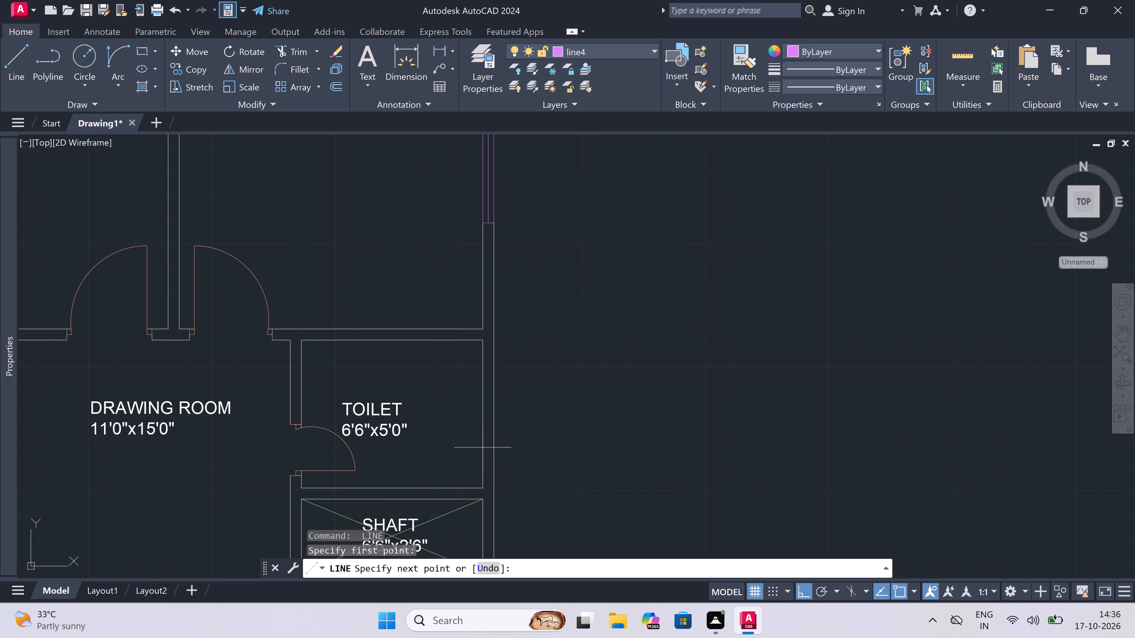
click(489, 445)
Draw a 2' northward centre line from the toilet jamb's midpoint and a closing jamb across the wall at its end.
click(487, 445)
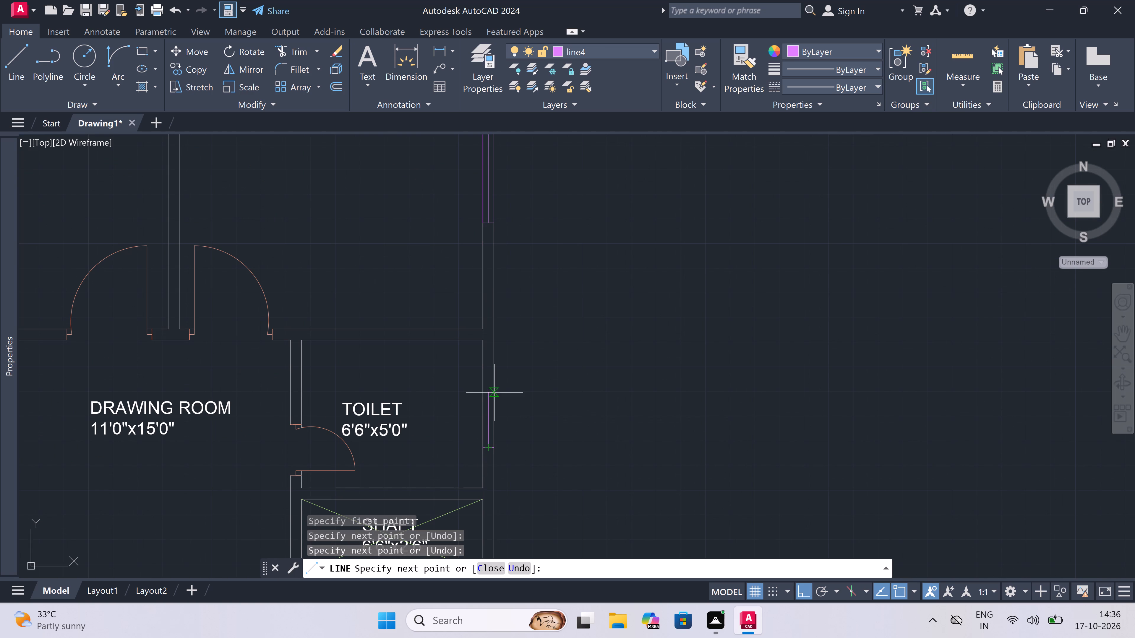
text(2')
key(space)
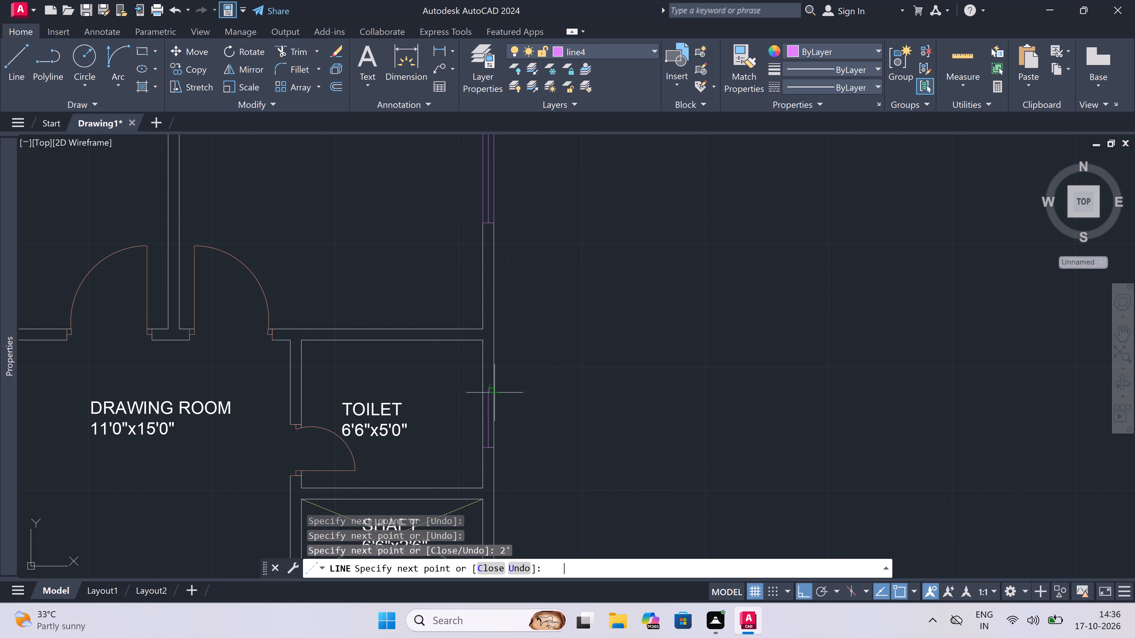
scroll(494, 390, up, 3)
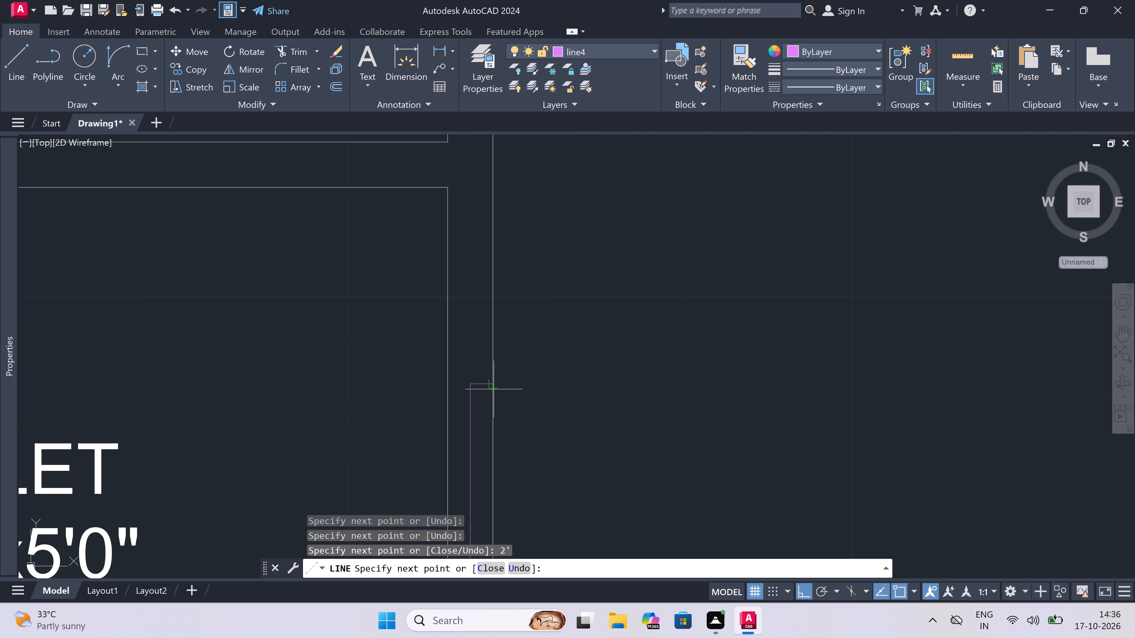
click(493, 389)
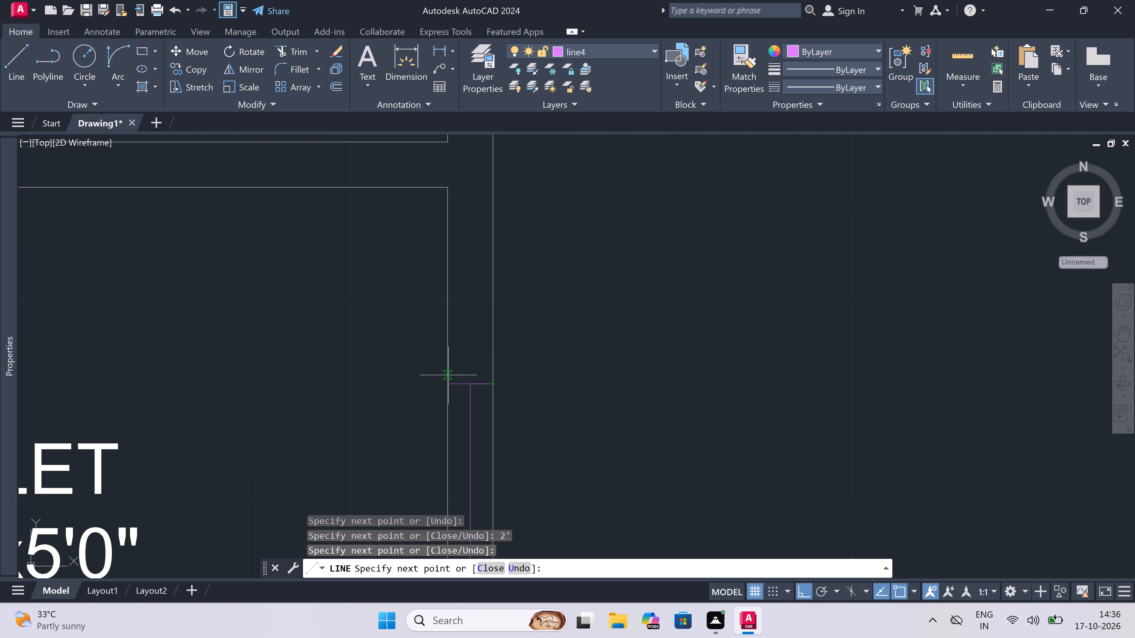
click(447, 381)
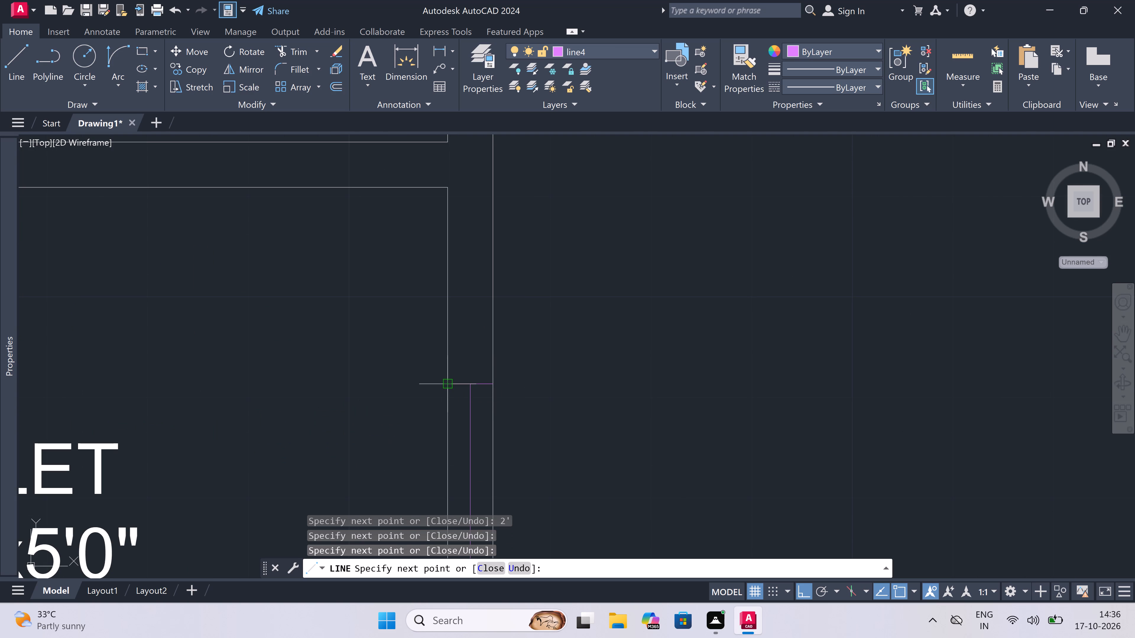
key(Escape)
Trim the outer and inner wall lines between the jambs of the eastern 6'6"x5'0" toilet's window.
text(tr)
key(space)
scroll(443, 387, down, 2)
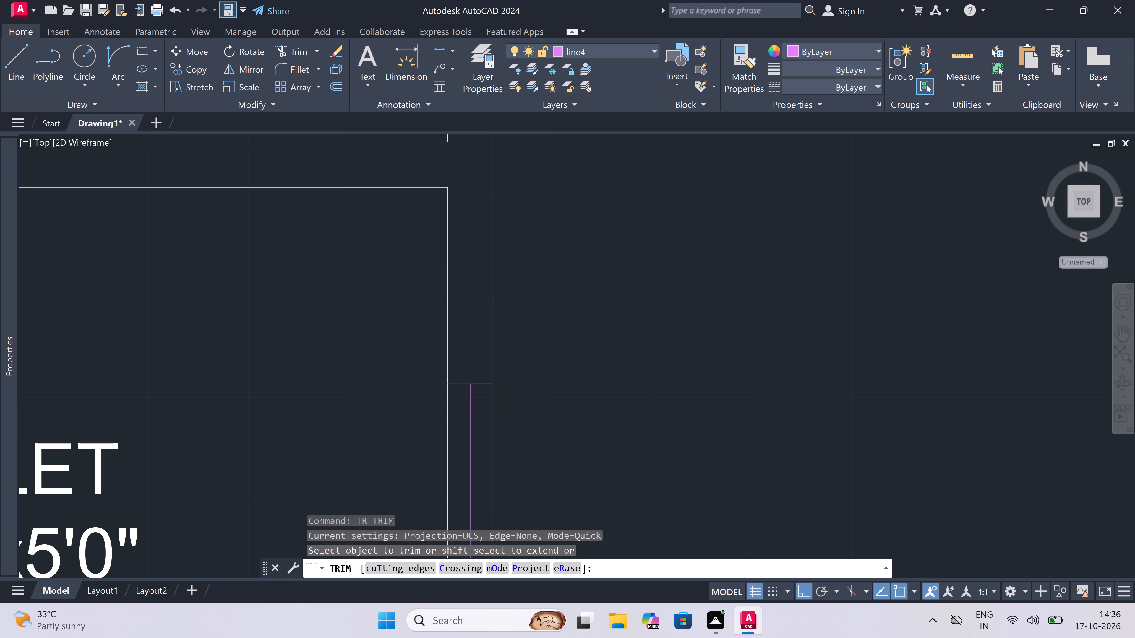
scroll(443, 387, down, 2)
scroll(454, 421, up, 2)
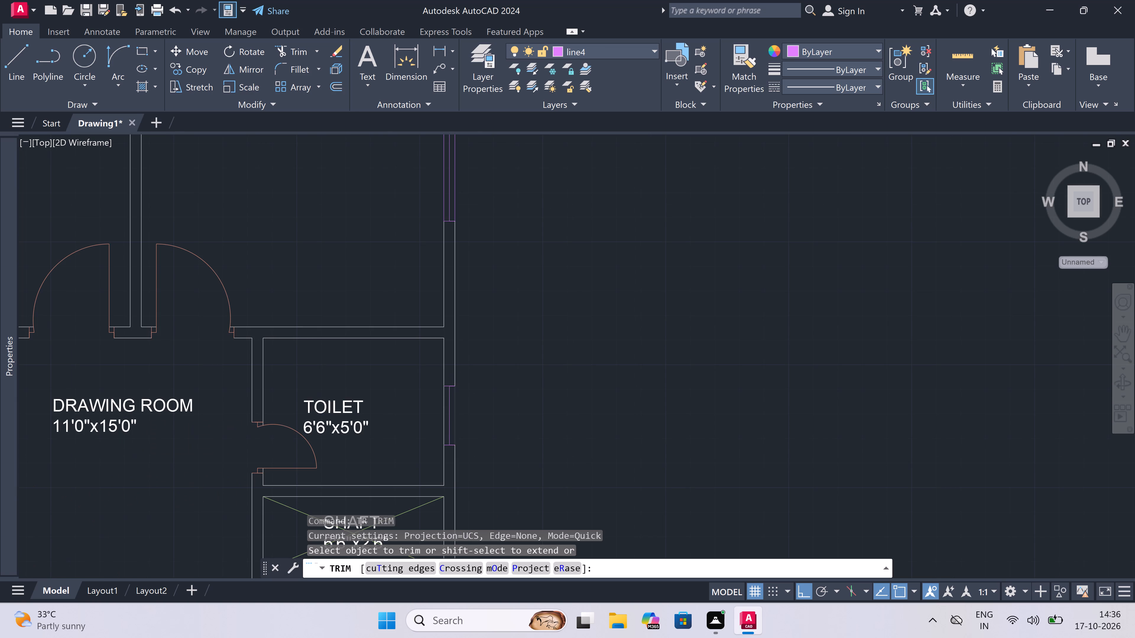
click(456, 423)
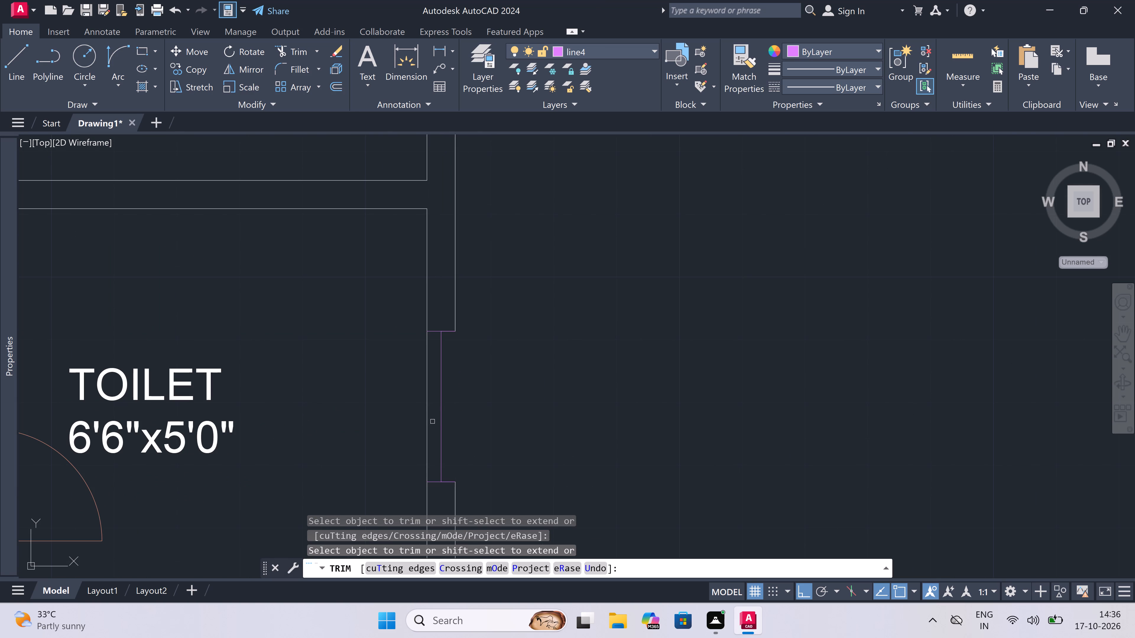
double_click(427, 419)
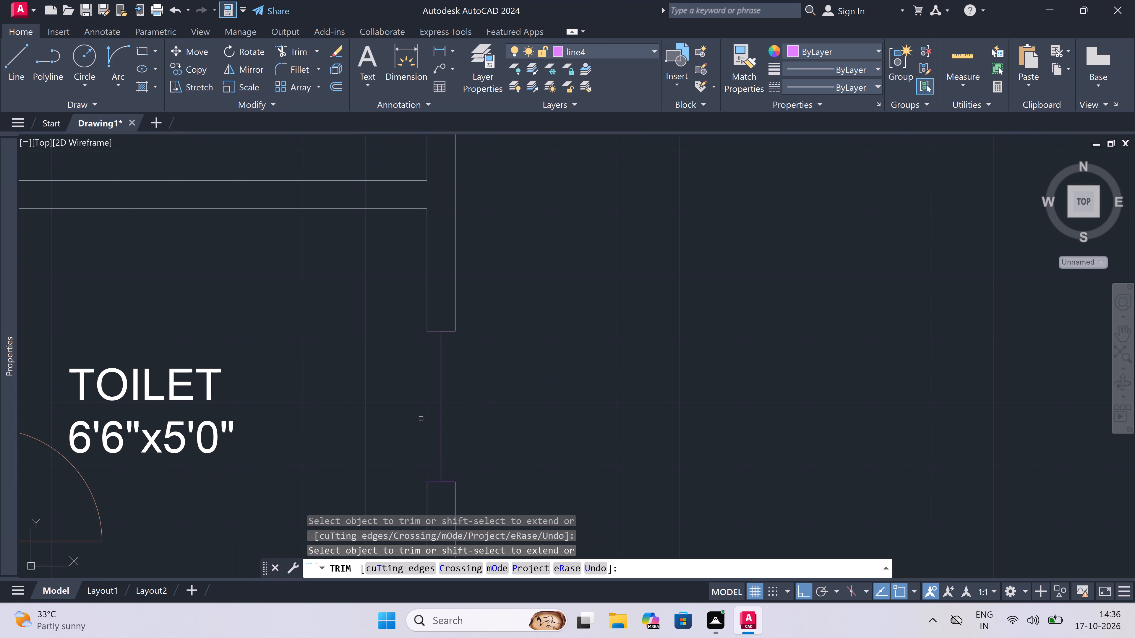
key(Escape)
Draw lines along the inner and outer wall faces between the jambs of the eastern 6'6"x5'0" toilet's window to close the frame.
key(l)
key(space)
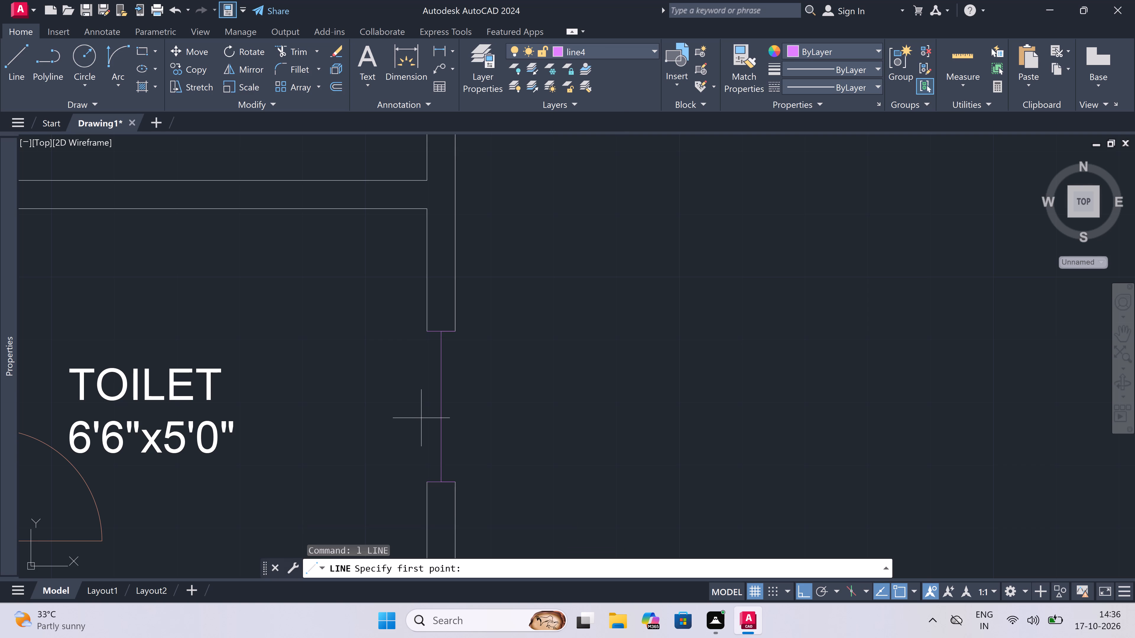
scroll(392, 274, up, 12)
scroll(392, 274, down, 1)
scroll(392, 274, left, 1)
scroll(393, 267, down, 4)
scroll(397, 246, up, 1)
scroll(397, 246, right, 3)
scroll(398, 247, up, 1)
scroll(398, 247, right, 1)
scroll(400, 238, up, 1)
scroll(400, 238, right, 1)
scroll(401, 235, up, 1)
scroll(401, 235, right, 1)
scroll(401, 210, up, 1)
scroll(402, 205, down, 1)
scroll(402, 205, left, 1)
scroll(402, 205, down, 1)
scroll(402, 205, left, 1)
scroll(402, 205, down, 1)
scroll(401, 208, up, 1)
scroll(401, 208, right, 1)
scroll(401, 208, up, 1)
scroll(402, 216, down, 1)
scroll(402, 216, up, 1)
scroll(402, 216, down, 1)
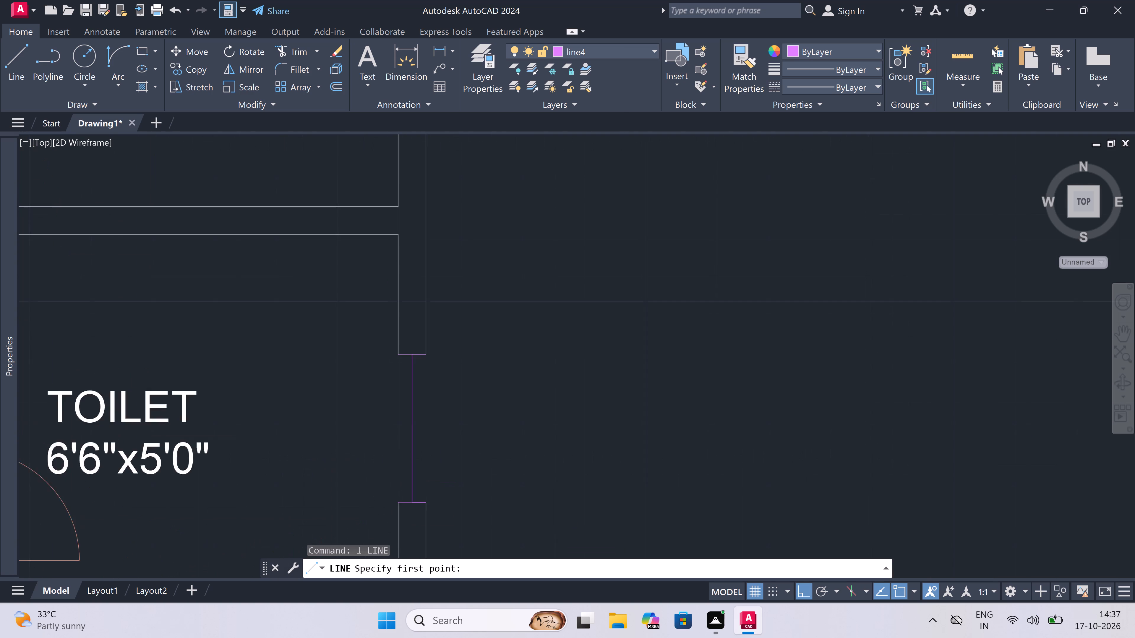
scroll(402, 216, down, 1)
scroll(402, 216, up, 1)
scroll(402, 216, right, 1)
scroll(402, 216, up, 1)
scroll(402, 216, down, 1)
scroll(402, 216, left, 1)
scroll(402, 216, down, 1)
scroll(402, 216, left, 1)
scroll(402, 216, down, 1)
scroll(402, 216, left, 1)
scroll(405, 221, down, 1)
scroll(405, 222, up, 1)
scroll(405, 222, right, 1)
scroll(407, 226, up, 1)
scroll(407, 226, right, 1)
scroll(413, 234, up, 1)
scroll(413, 234, down, 1)
scroll(413, 234, left, 1)
scroll(413, 234, down, 1)
scroll(413, 234, left, 1)
scroll(413, 234, down, 1)
scroll(413, 234, left, 1)
scroll(413, 234, down, 1)
scroll(413, 234, up, 1)
scroll(413, 234, right, 1)
scroll(413, 234, up, 1)
scroll(413, 234, right, 1)
scroll(413, 234, up, 1)
scroll(413, 234, down, 1)
scroll(413, 234, left, 1)
scroll(413, 234, down, 1)
scroll(413, 234, left, 1)
scroll(413, 234, down, 1)
scroll(413, 234, up, 1)
scroll(413, 234, right, 1)
scroll(413, 234, up, 1)
scroll(413, 234, right, 1)
scroll(413, 234, up, 1)
scroll(413, 234, right, 1)
scroll(413, 233, up, 1)
scroll(413, 233, down, 1)
scroll(413, 233, left, 1)
scroll(413, 233, down, 1)
scroll(413, 233, left, 1)
scroll(413, 233, down, 1)
scroll(413, 233, left, 1)
scroll(413, 233, down, 1)
scroll(413, 233, up, 1)
scroll(413, 233, right, 1)
scroll(413, 233, up, 1)
scroll(413, 233, right, 1)
scroll(413, 233, up, 1)
scroll(413, 233, right, 1)
scroll(413, 234, up, 1)
scroll(413, 234, right, 1)
scroll(413, 234, up, 1)
scroll(413, 234, down, 1)
scroll(413, 234, left, 1)
scroll(413, 234, down, 1)
scroll(413, 234, left, 1)
scroll(413, 234, down, 1)
scroll(413, 234, left, 1)
scroll(413, 234, down, 1)
scroll(413, 234, up, 1)
scroll(413, 234, right, 1)
scroll(413, 234, up, 1)
scroll(413, 234, right, 1)
scroll(413, 234, up, 1)
scroll(413, 234, right, 1)
scroll(413, 234, up, 1)
scroll(413, 234, right, 1)
scroll(413, 234, up, 1)
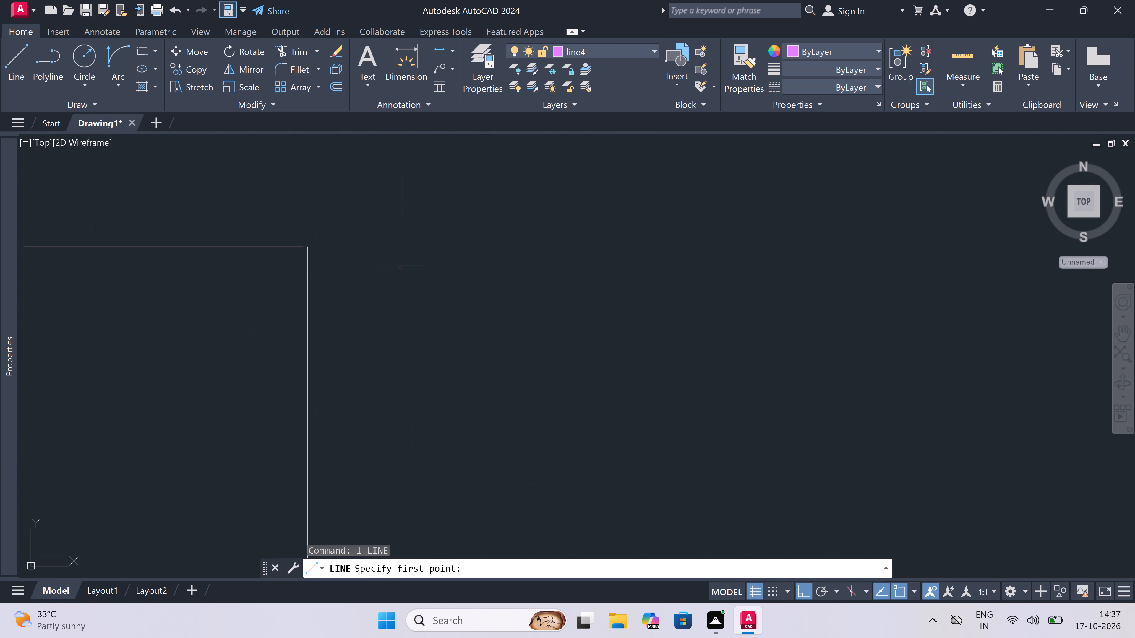
scroll(436, 287, down, 7)
scroll(427, 316, up, 2)
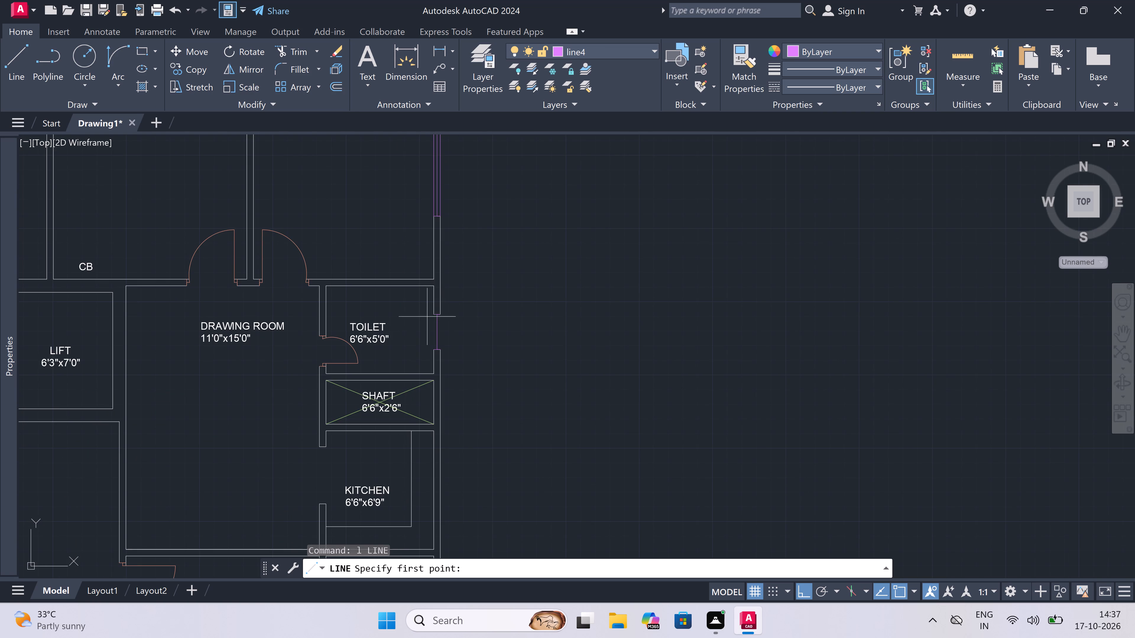
scroll(427, 317, up, 1)
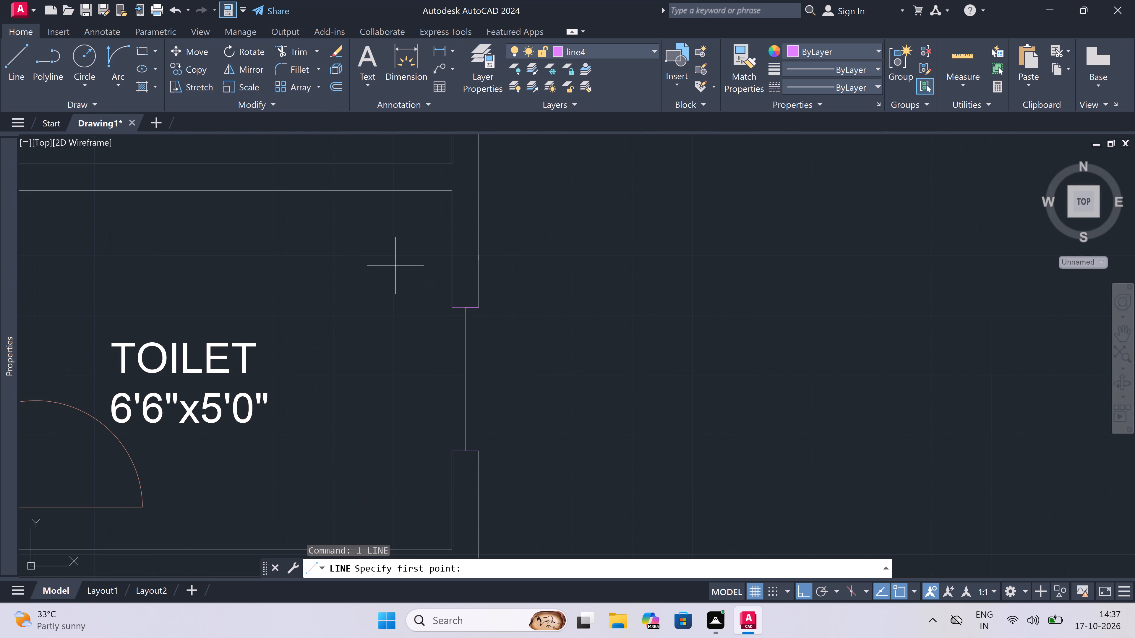
click(448, 311)
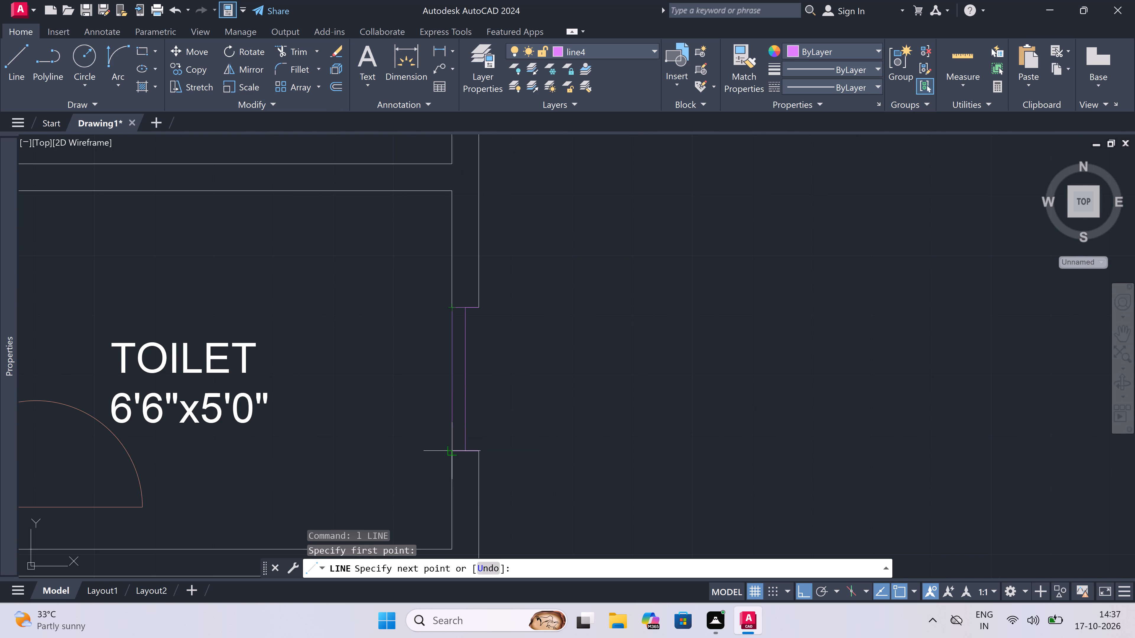
click(452, 453)
key(Escape)
key(space)
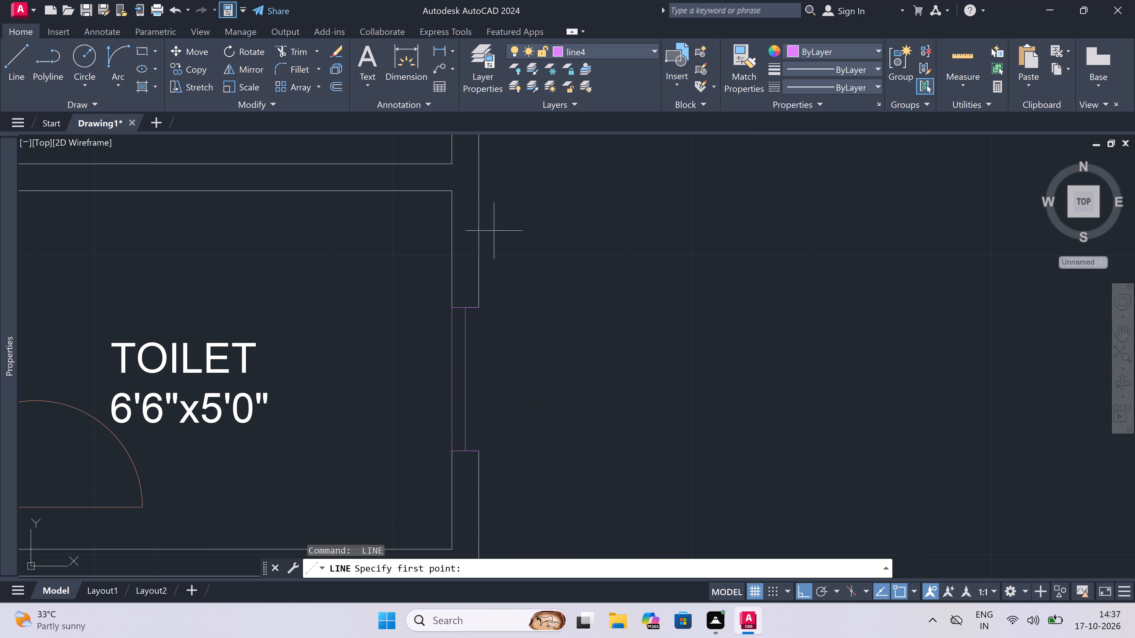
click(479, 310)
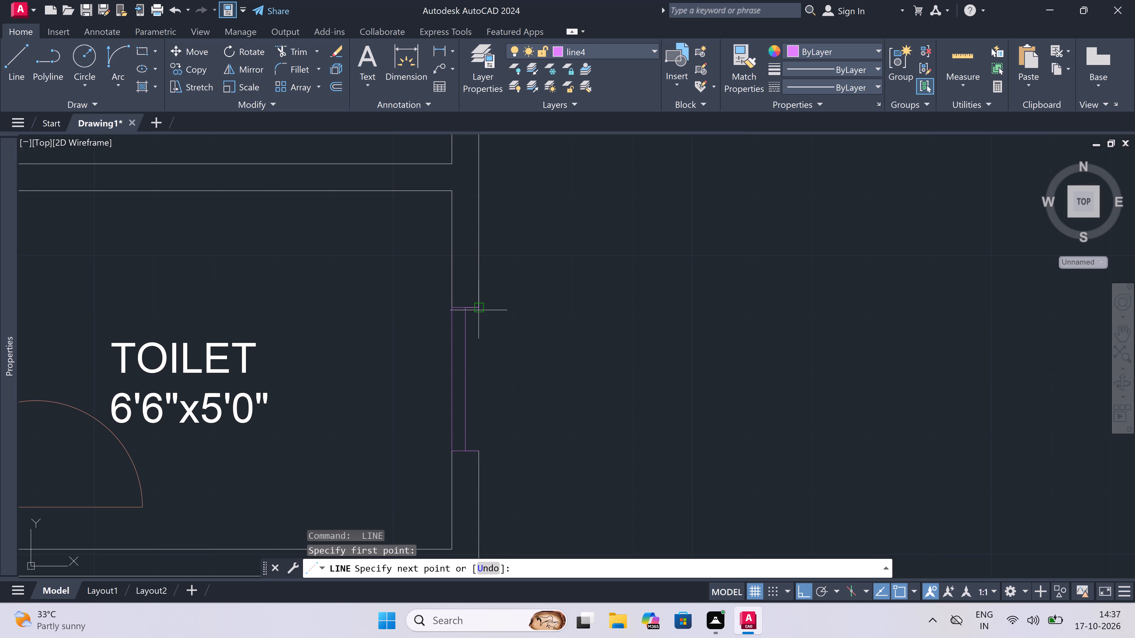
click(478, 453)
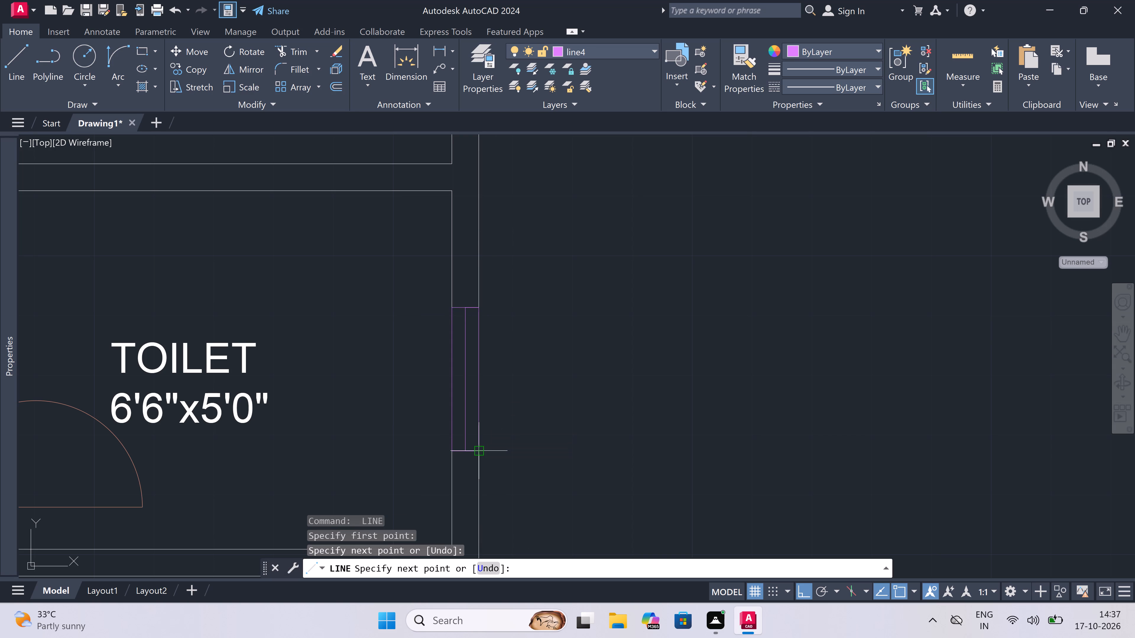
key(Escape)
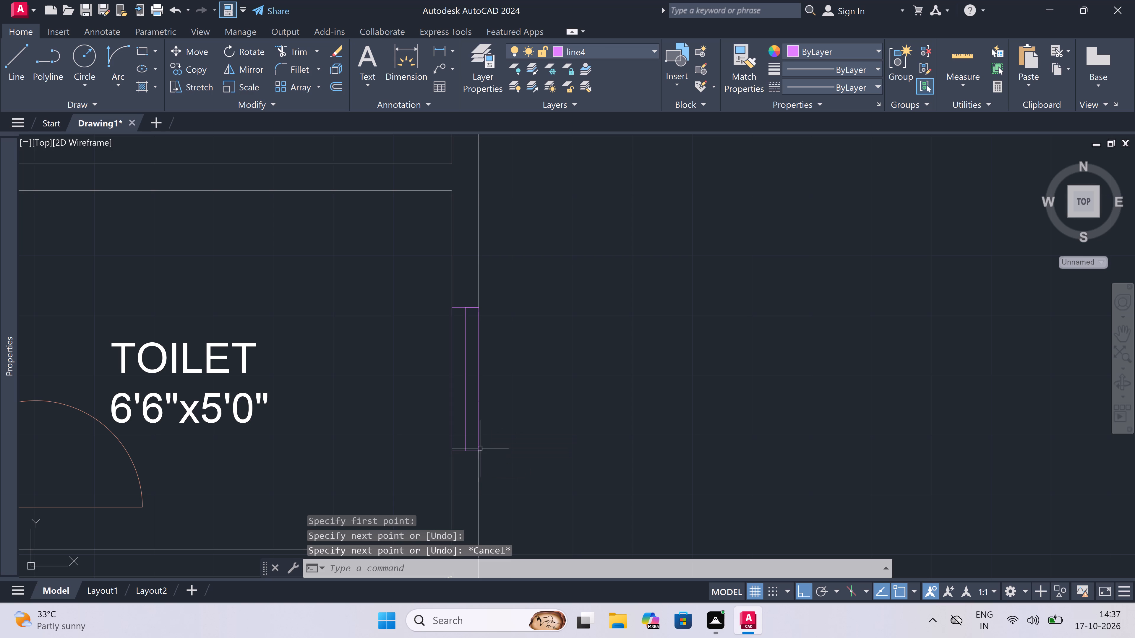
Draw a window jamb line across the east exterior wall of the eastern 6'6"x6'9" kitchen, south of the wall's middle.
scroll(432, 355, down, 3)
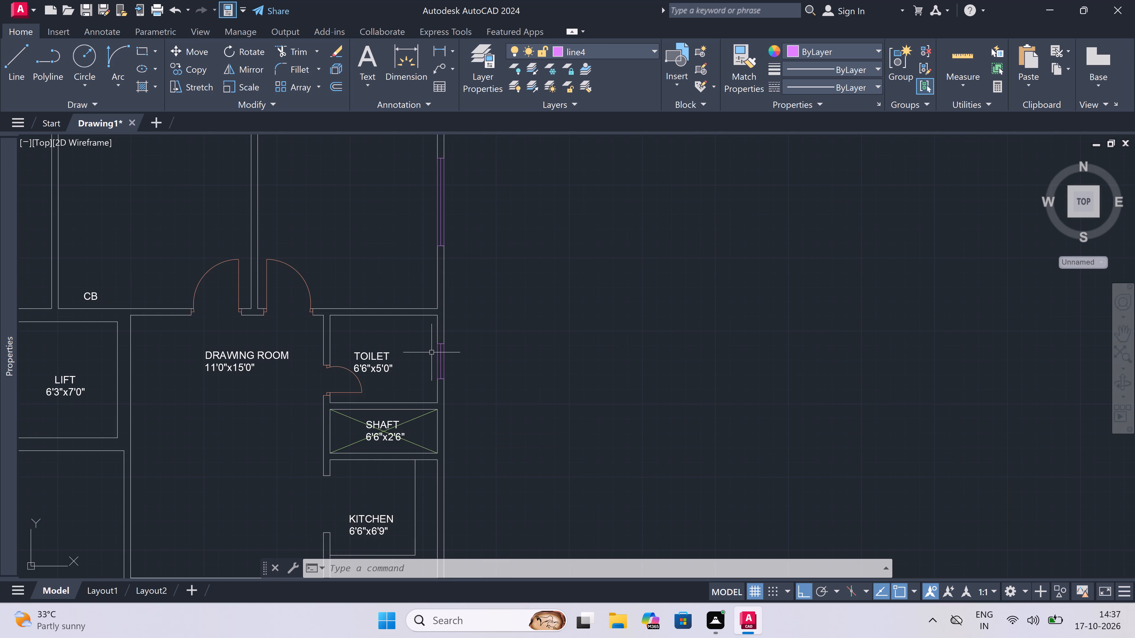
scroll(422, 355, down, 2)
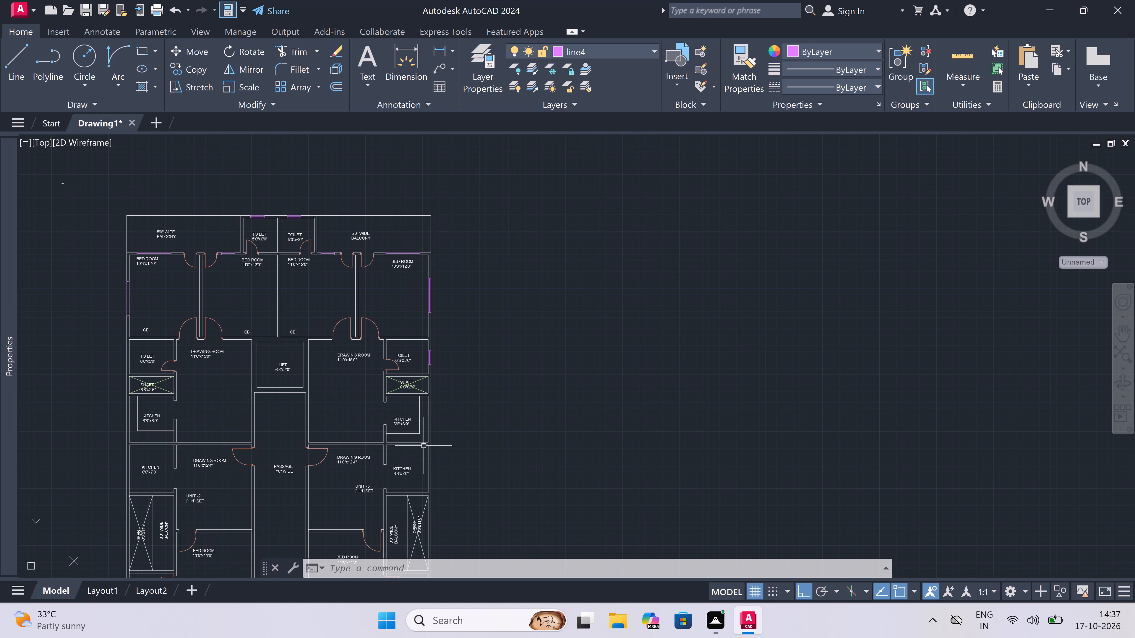
scroll(427, 418, up, 3)
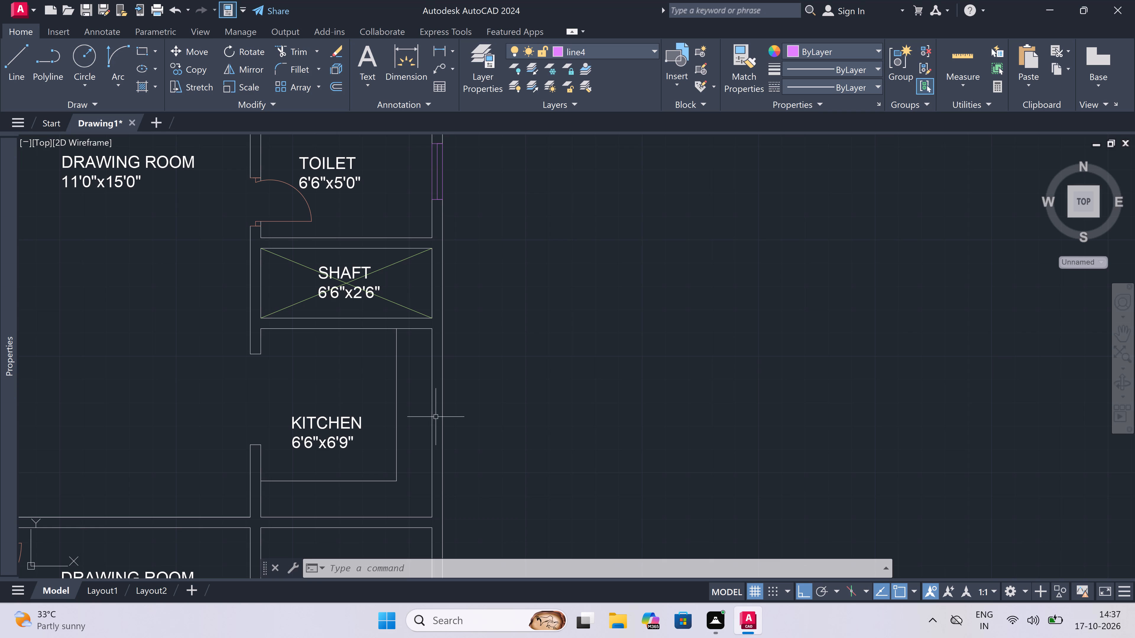
scroll(438, 442, up, 1)
key(space)
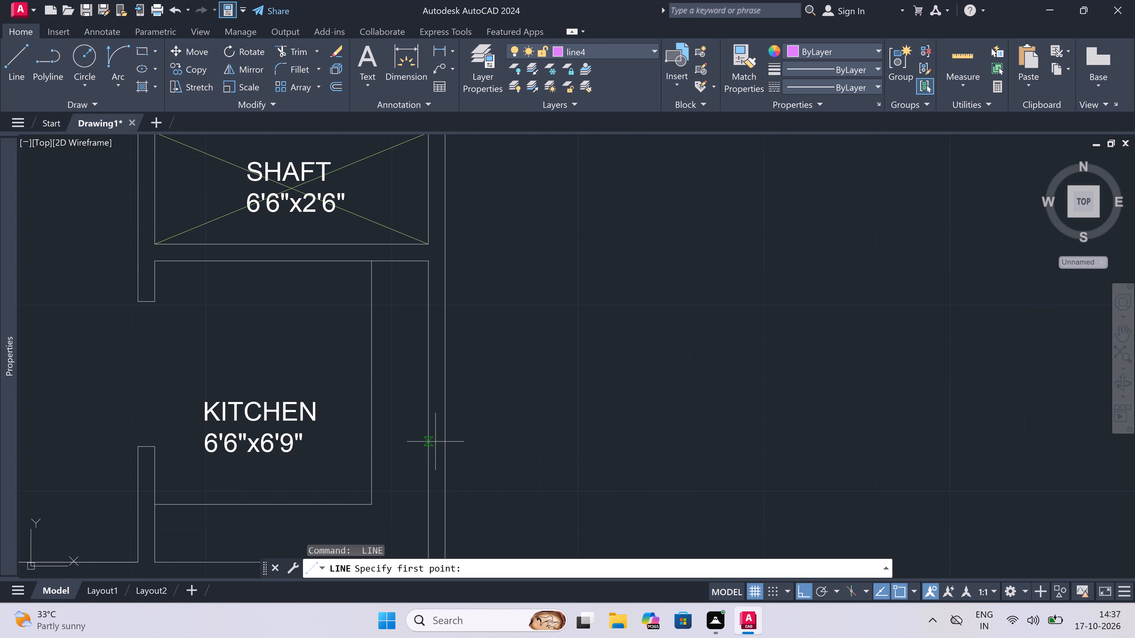
click(429, 460)
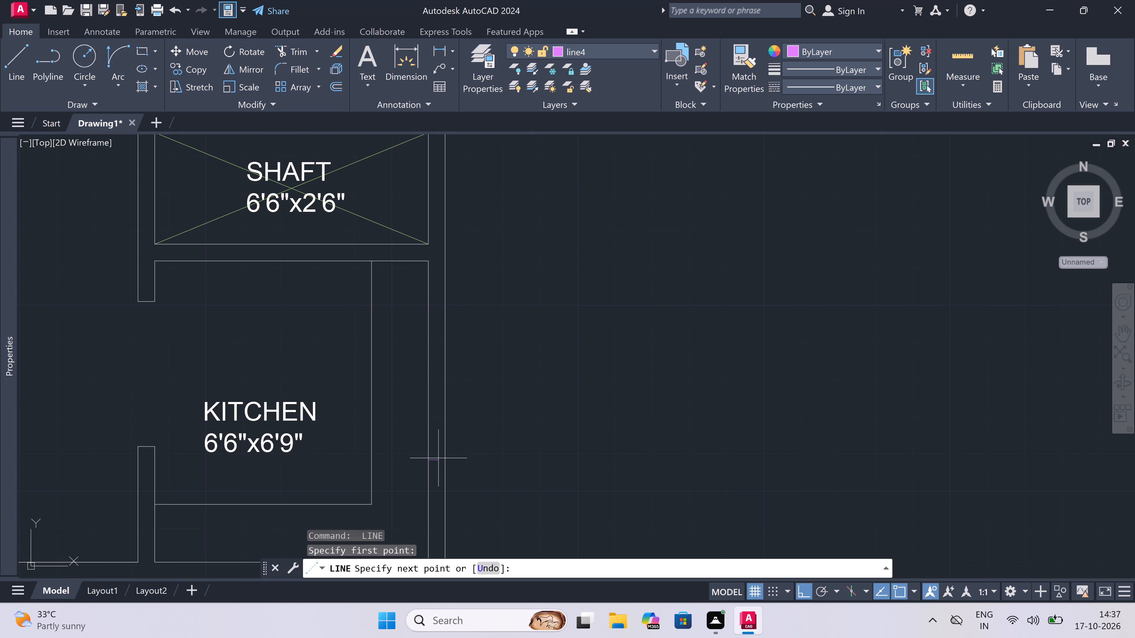
click(442, 459)
Draw a 3' northward centre line from the kitchen jamb's midpoint and a closing jamb across the wall at its end.
click(436, 462)
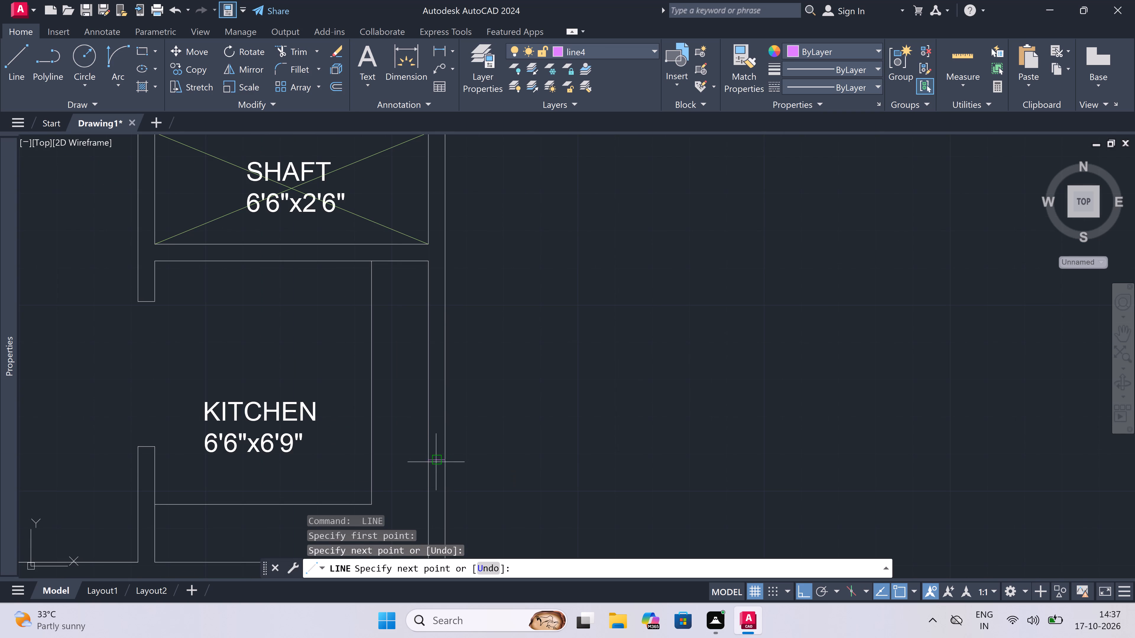
key(2)
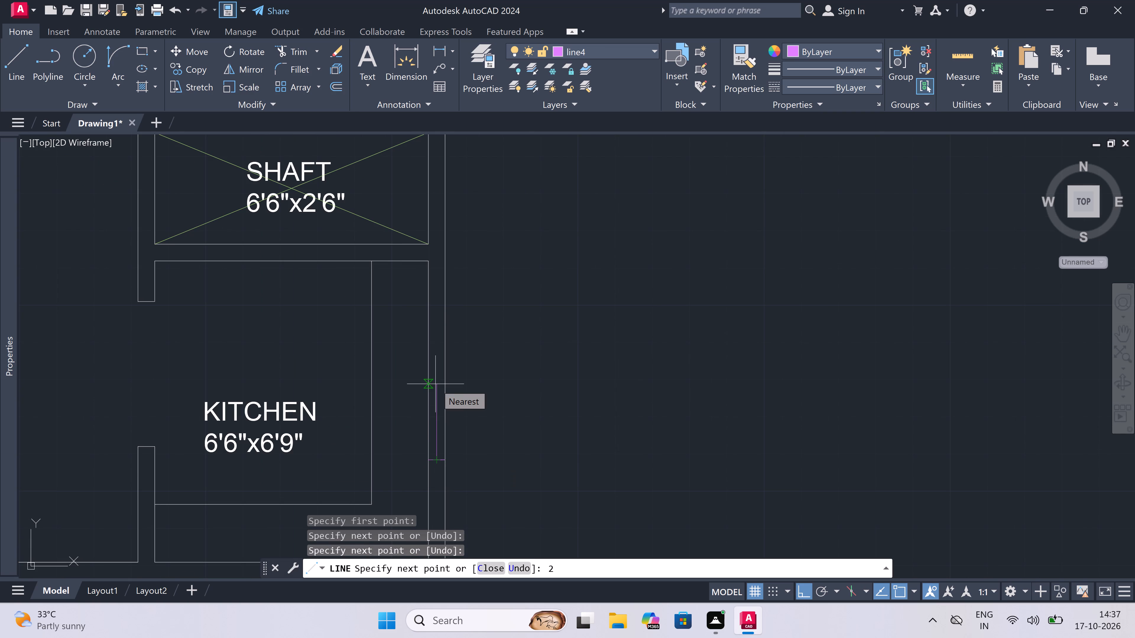
key(BackSpace)
text(3')
key(space)
scroll(421, 313, up, 1)
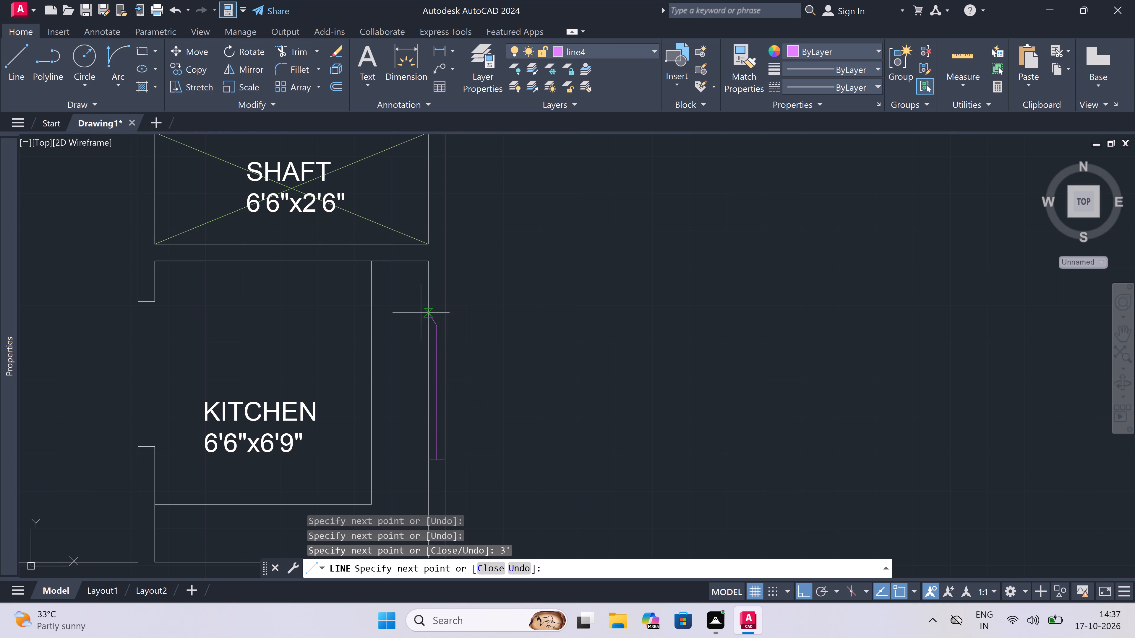
click(430, 334)
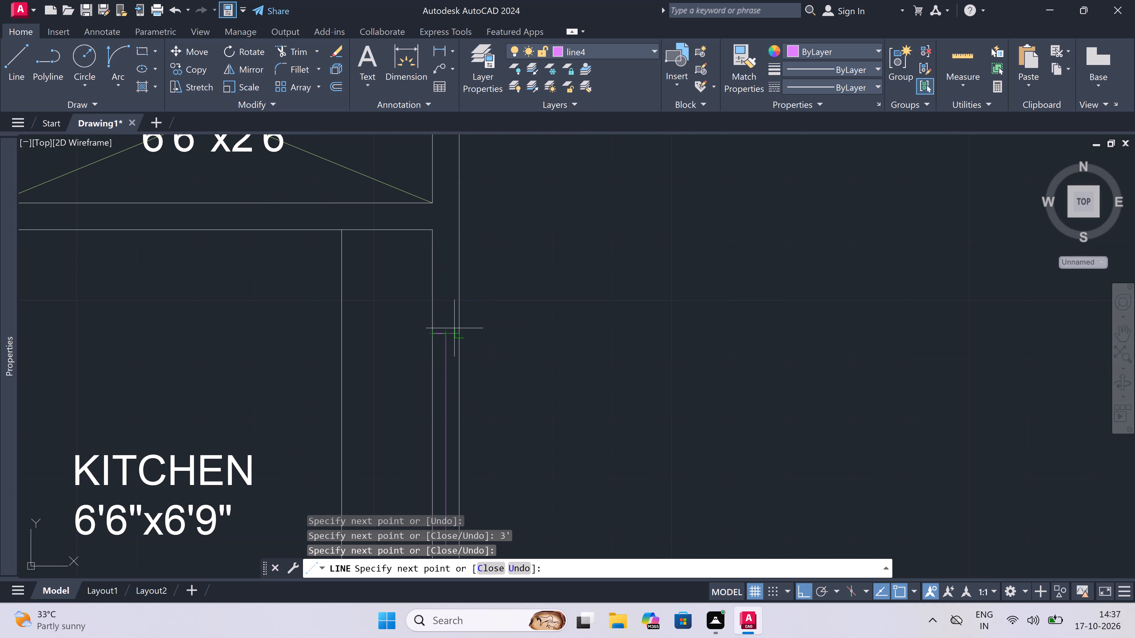
click(455, 331)
key(Escape)
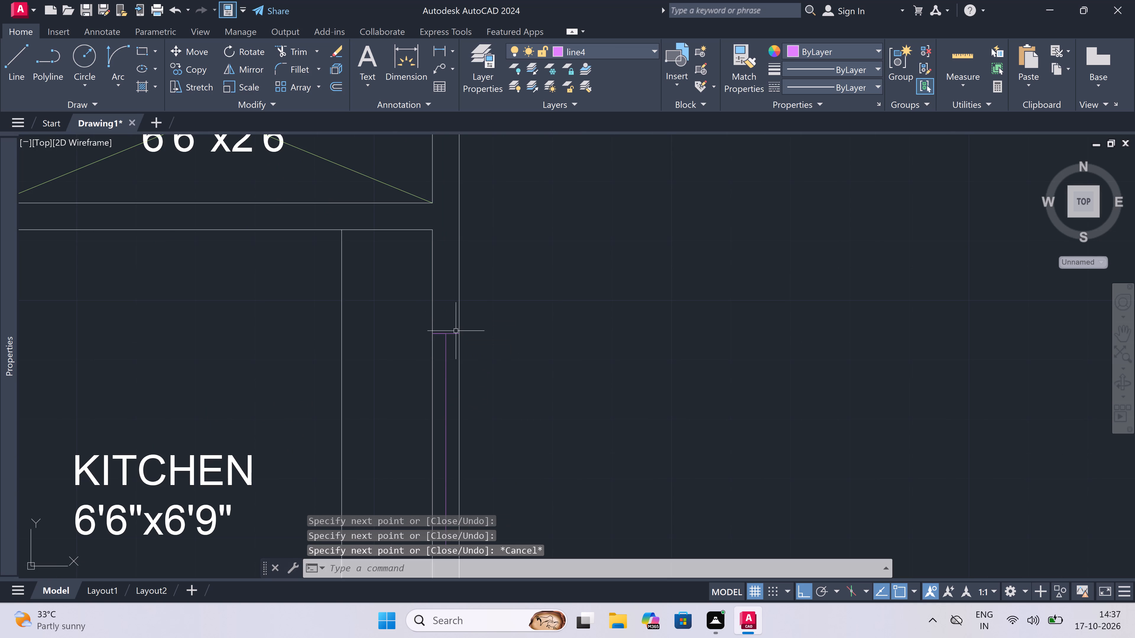
Trim the inner and outer wall lines between the jambs of the eastern 6'6"x6'9" kitchen's window.
text(tr)
key(space)
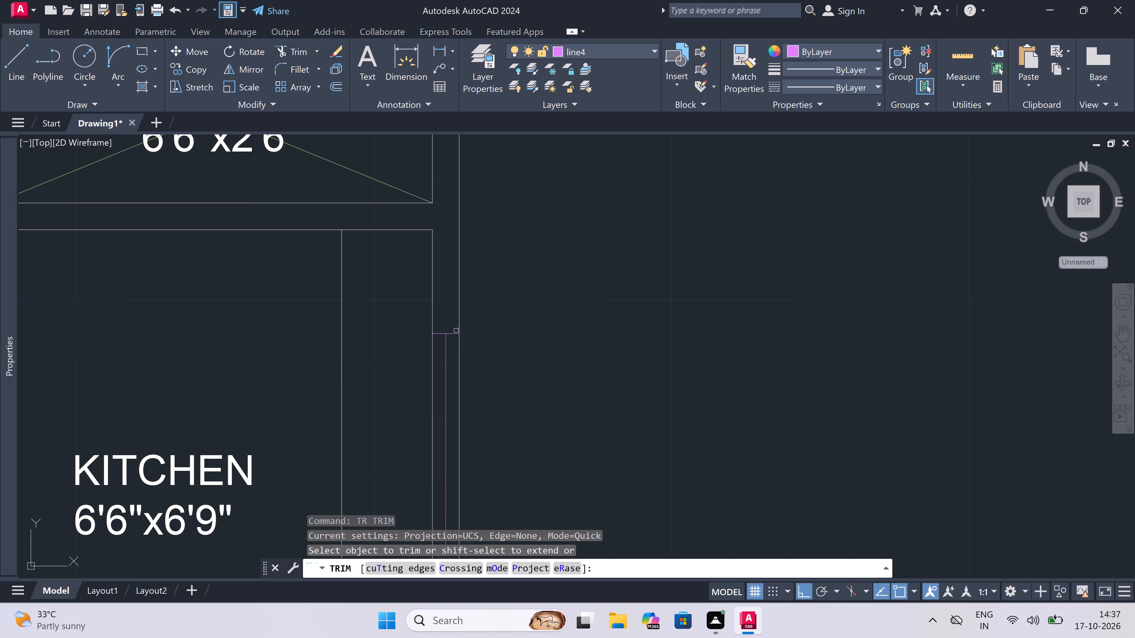
scroll(465, 256, down, 2)
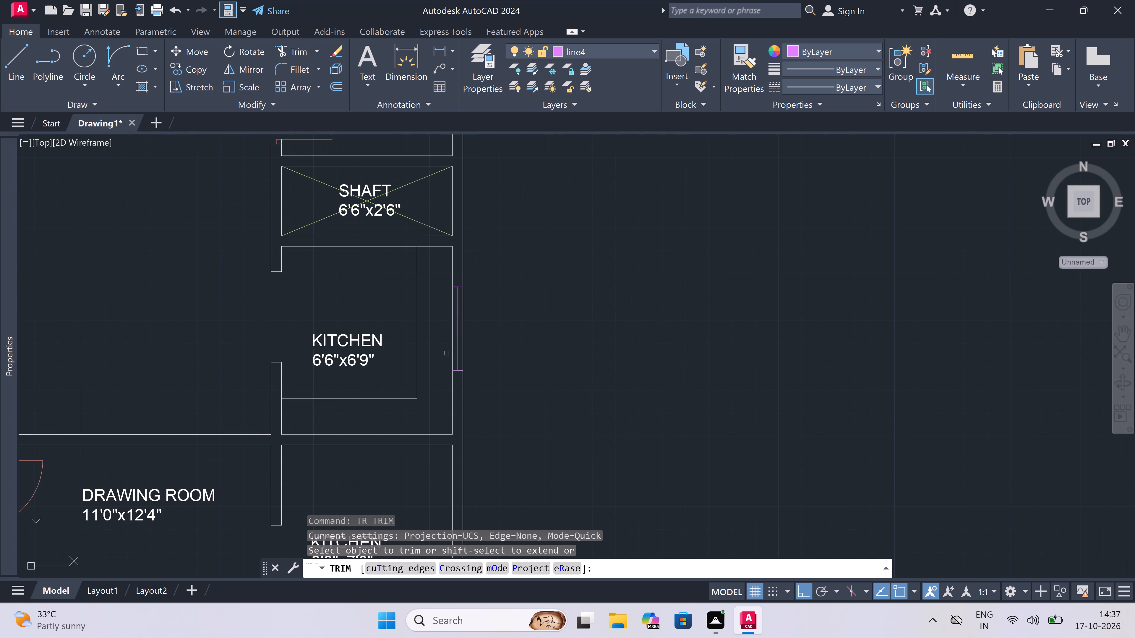
scroll(451, 343, up, 2)
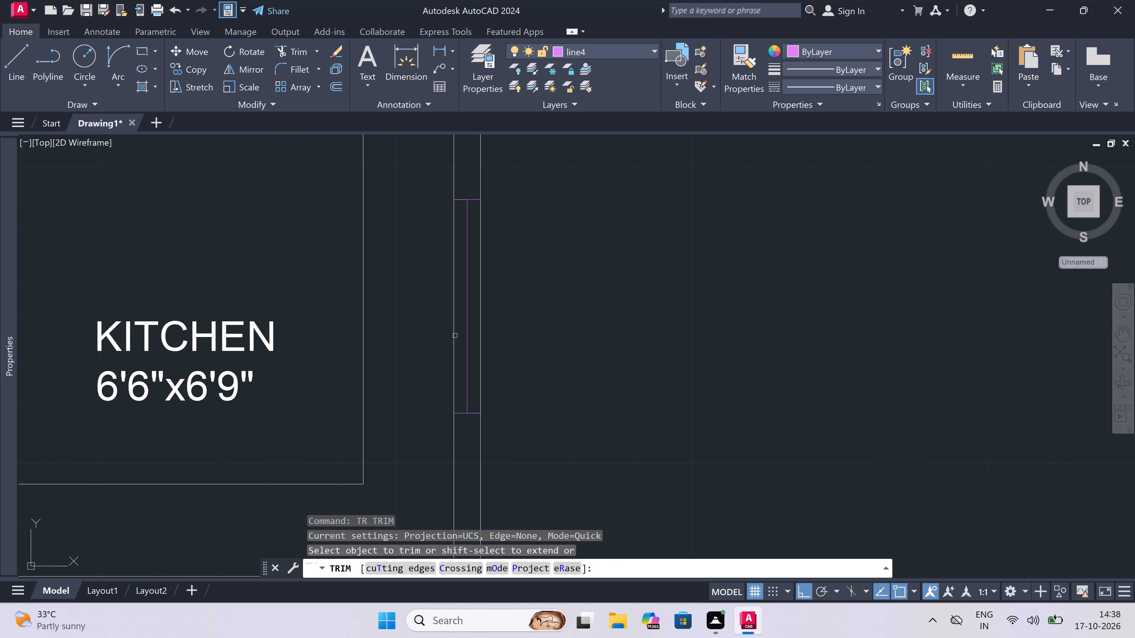
click(455, 336)
click(479, 324)
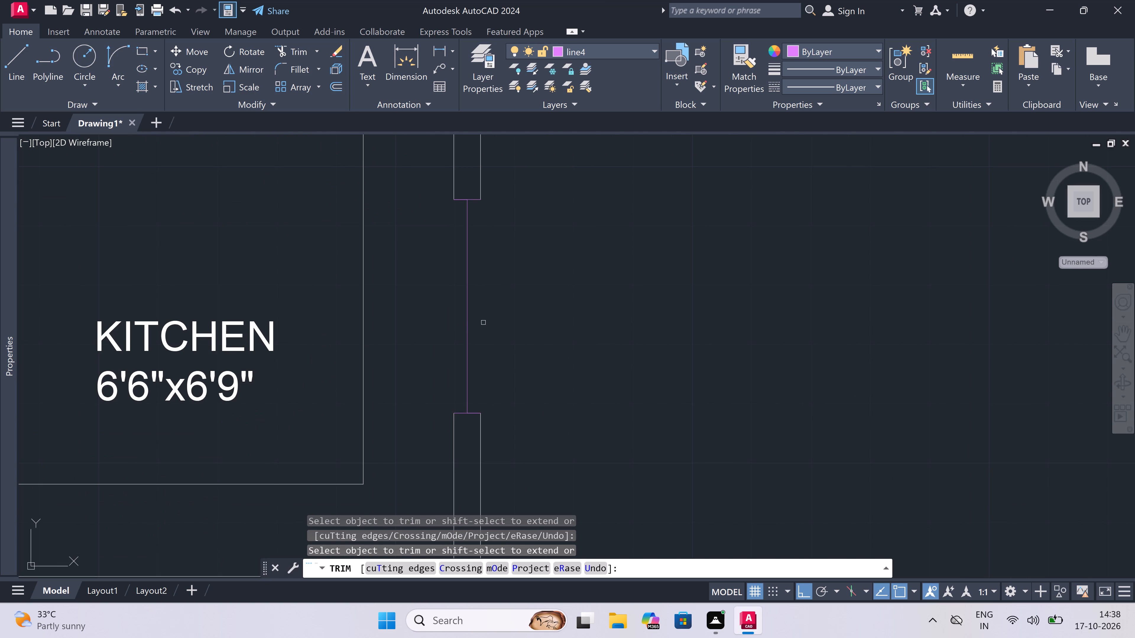
key(Escape)
Draw lines along the outer and inner wall faces between the kitchen window's jambs to close the frame.
text(l)
key(space)
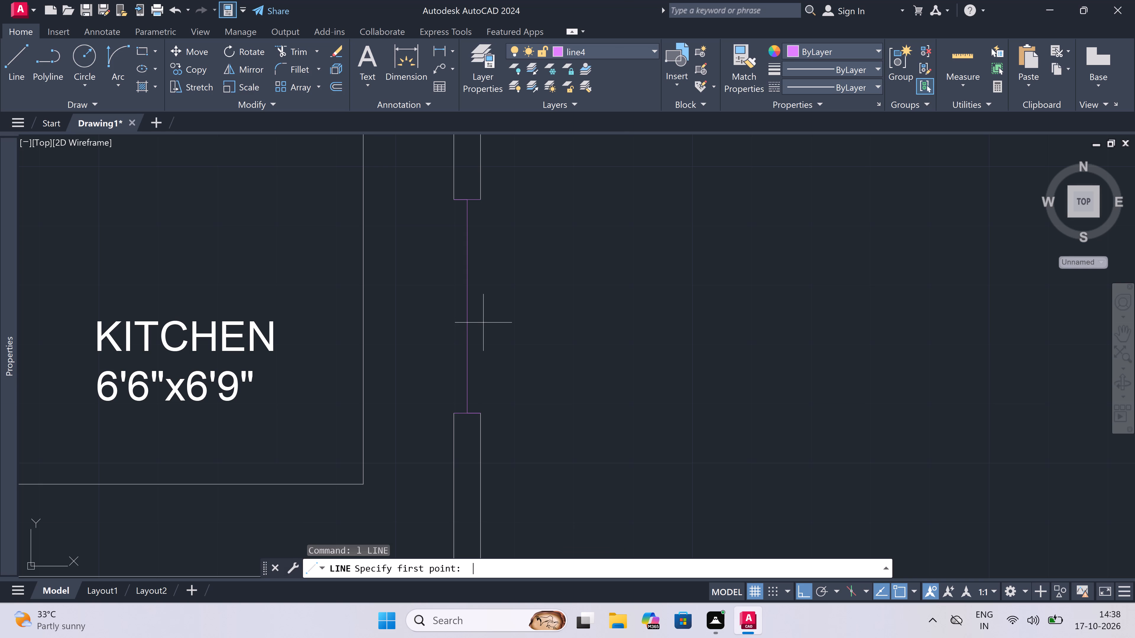
click(481, 200)
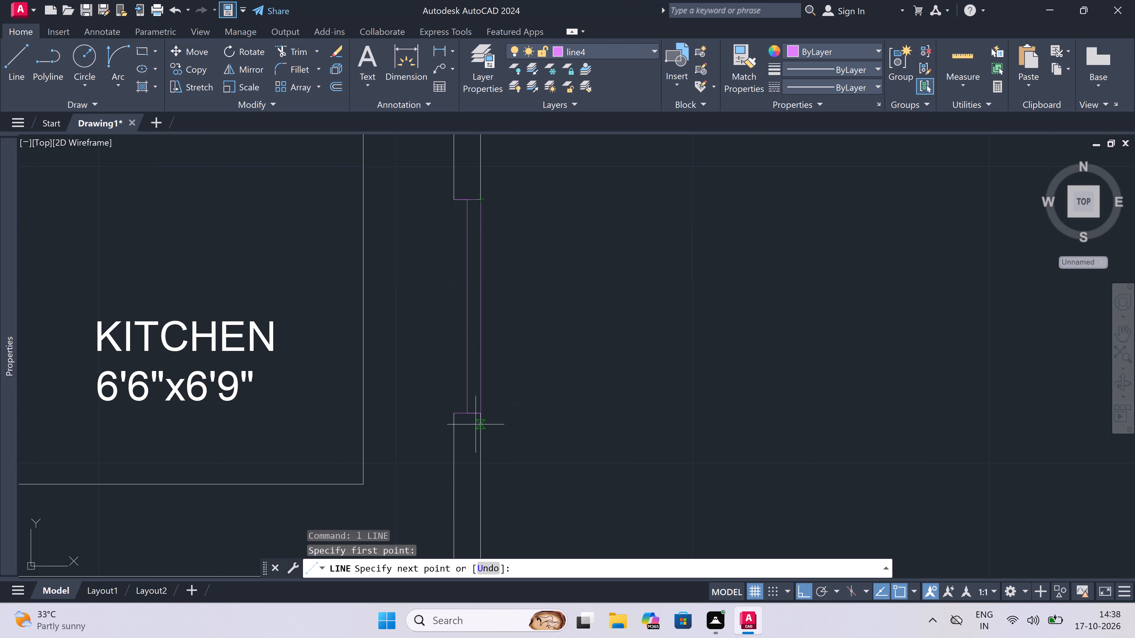
double_click(479, 414)
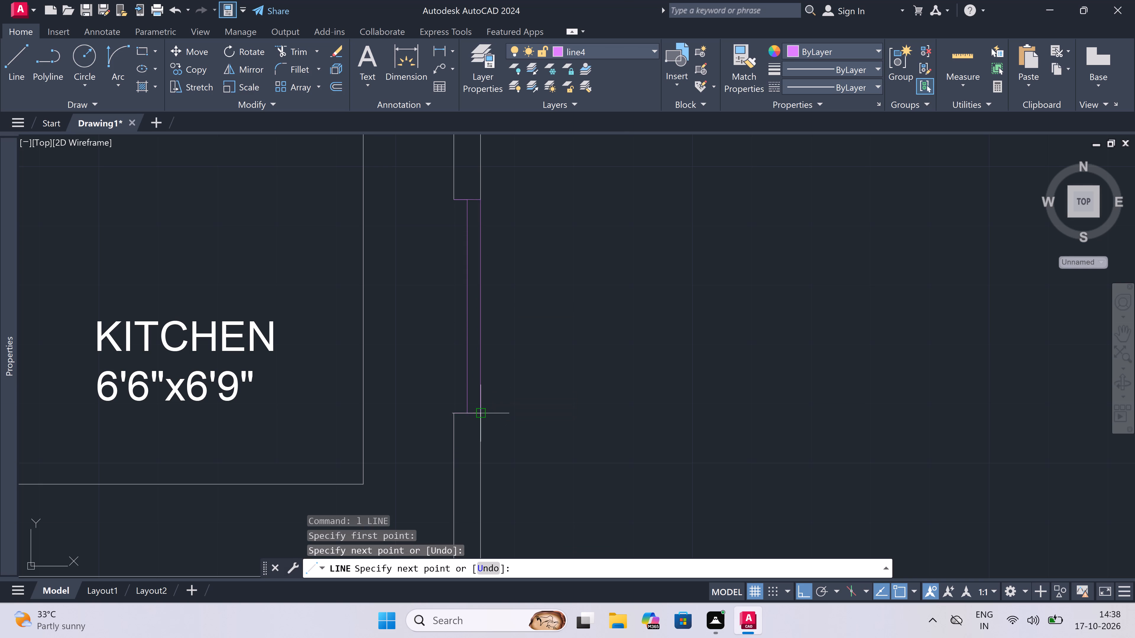
key(Escape)
key(space)
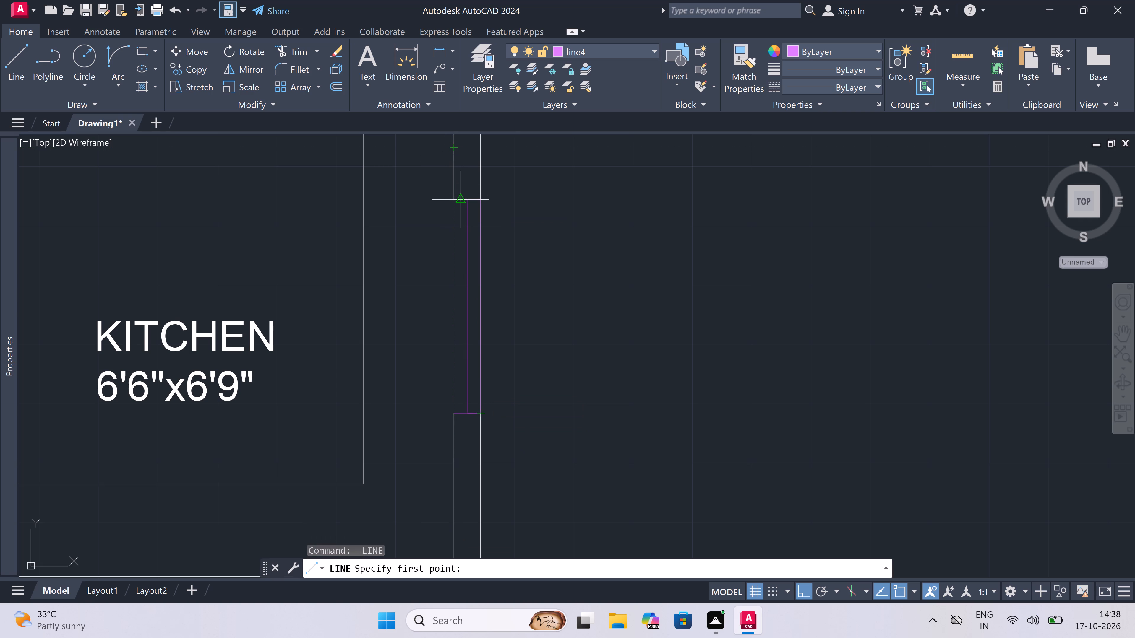
click(450, 198)
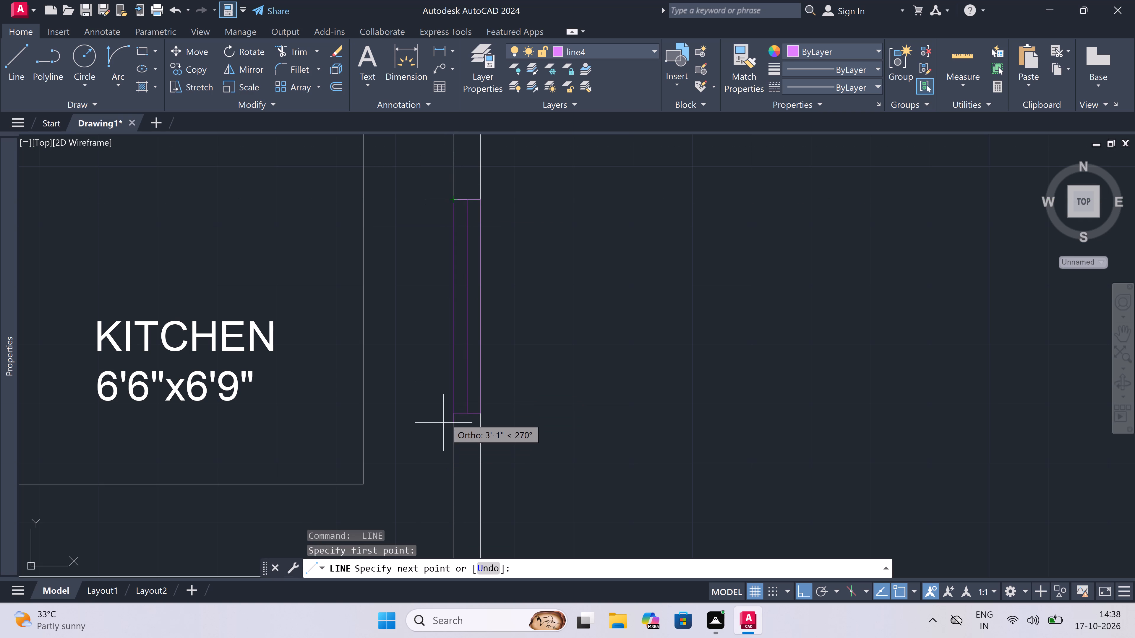
drag(378, 286, 379, 289)
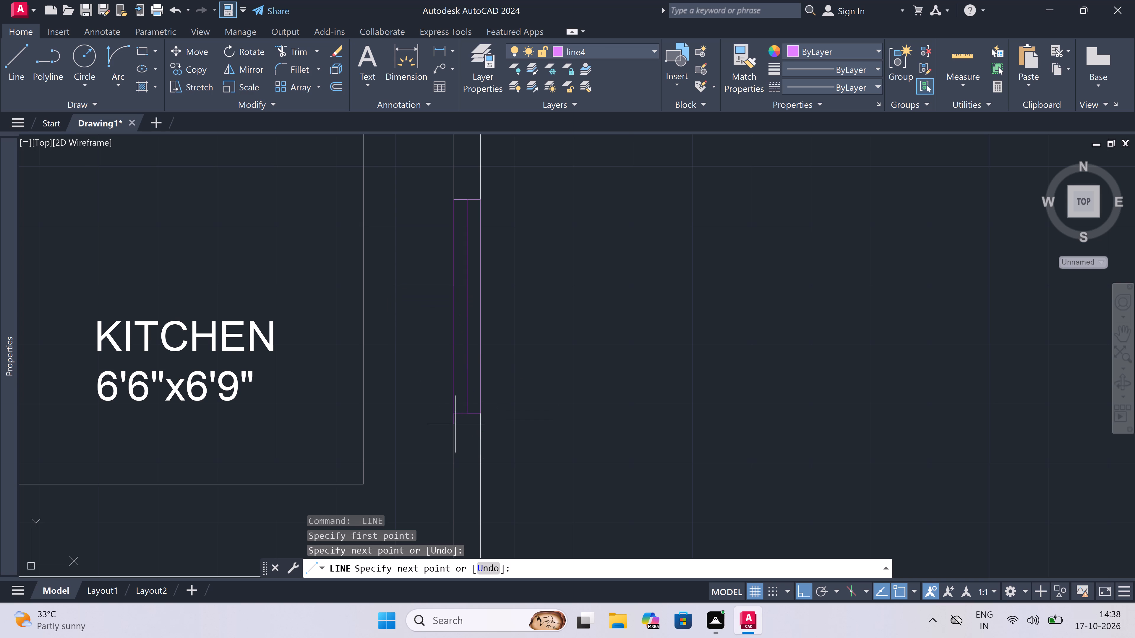
click(457, 411)
key(Escape)
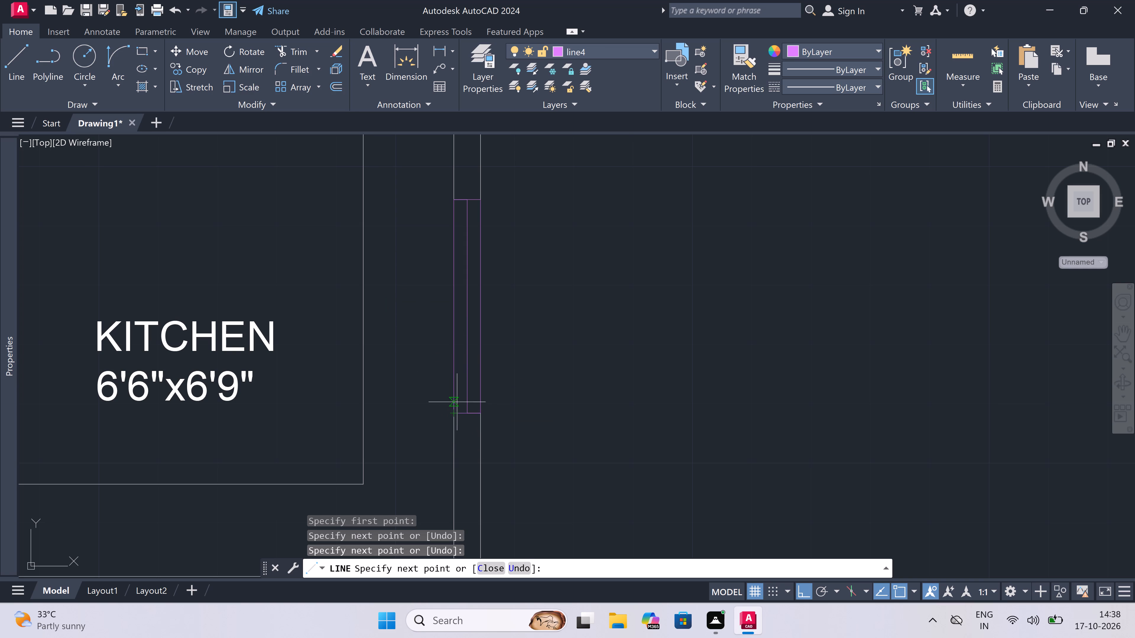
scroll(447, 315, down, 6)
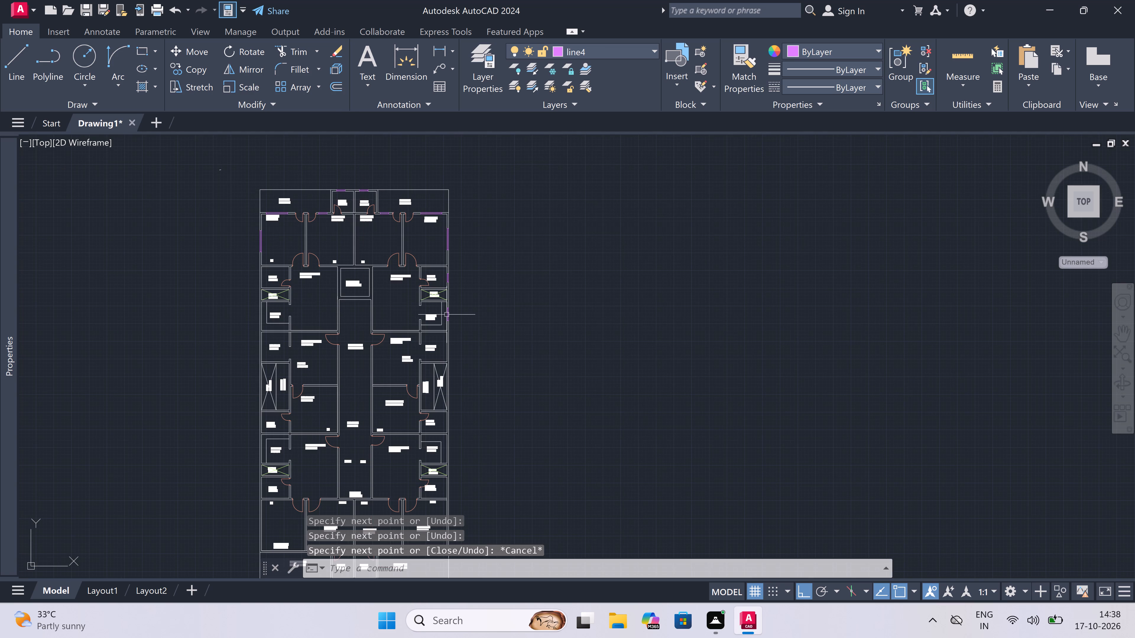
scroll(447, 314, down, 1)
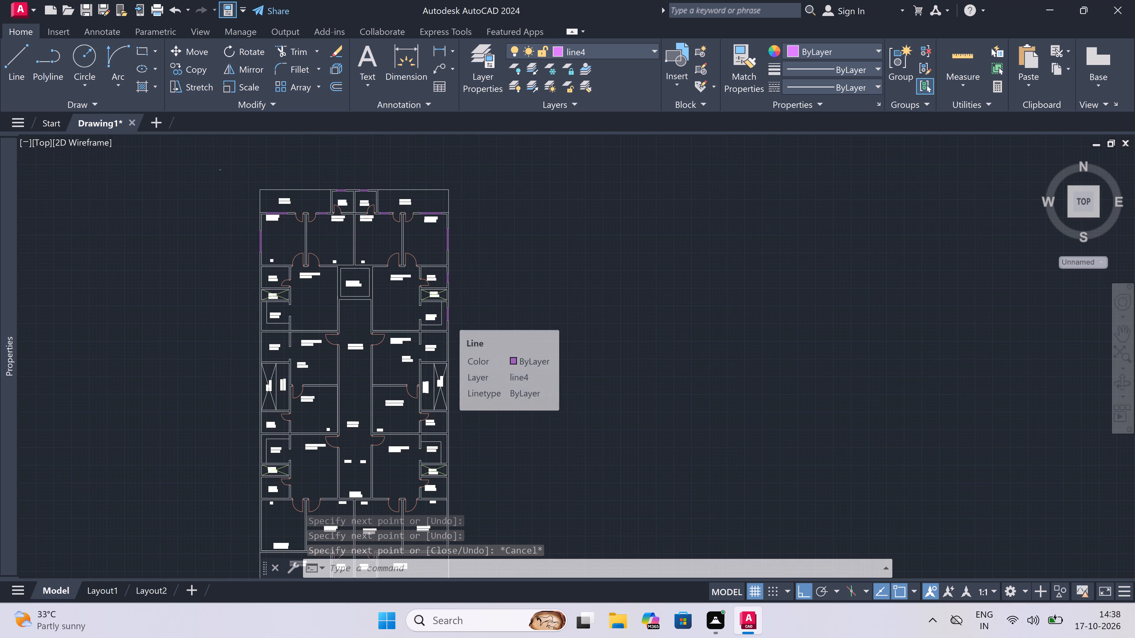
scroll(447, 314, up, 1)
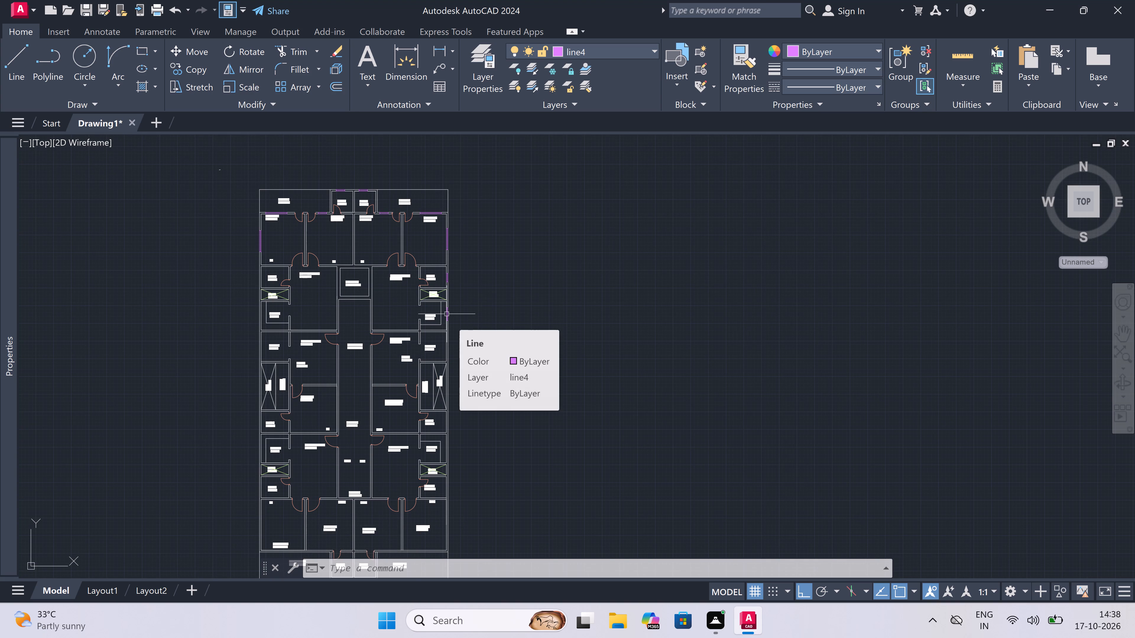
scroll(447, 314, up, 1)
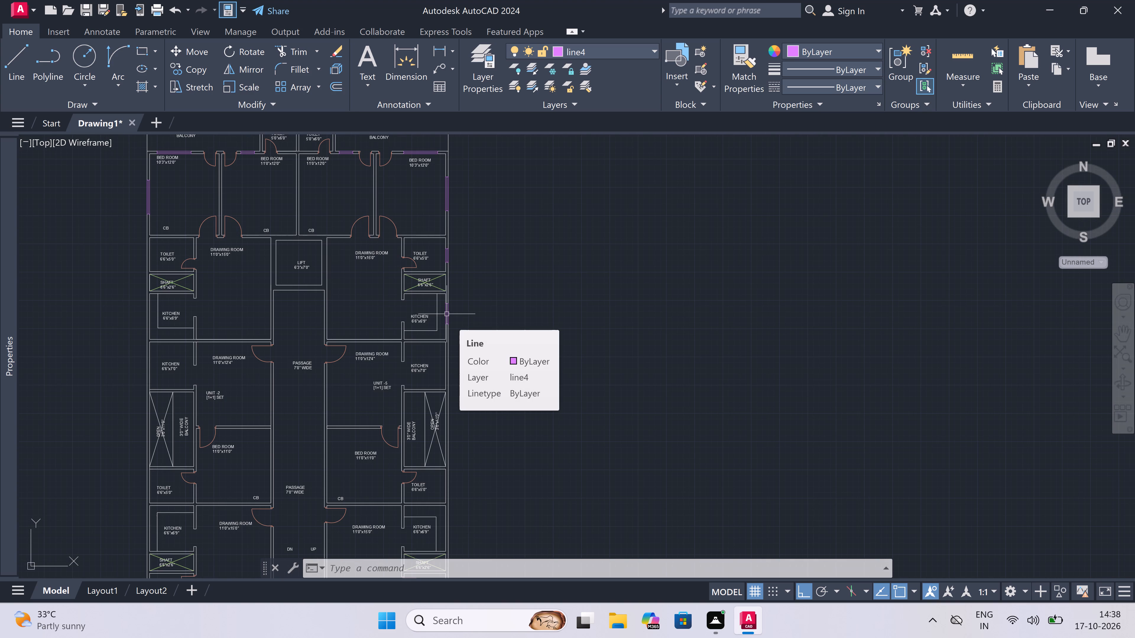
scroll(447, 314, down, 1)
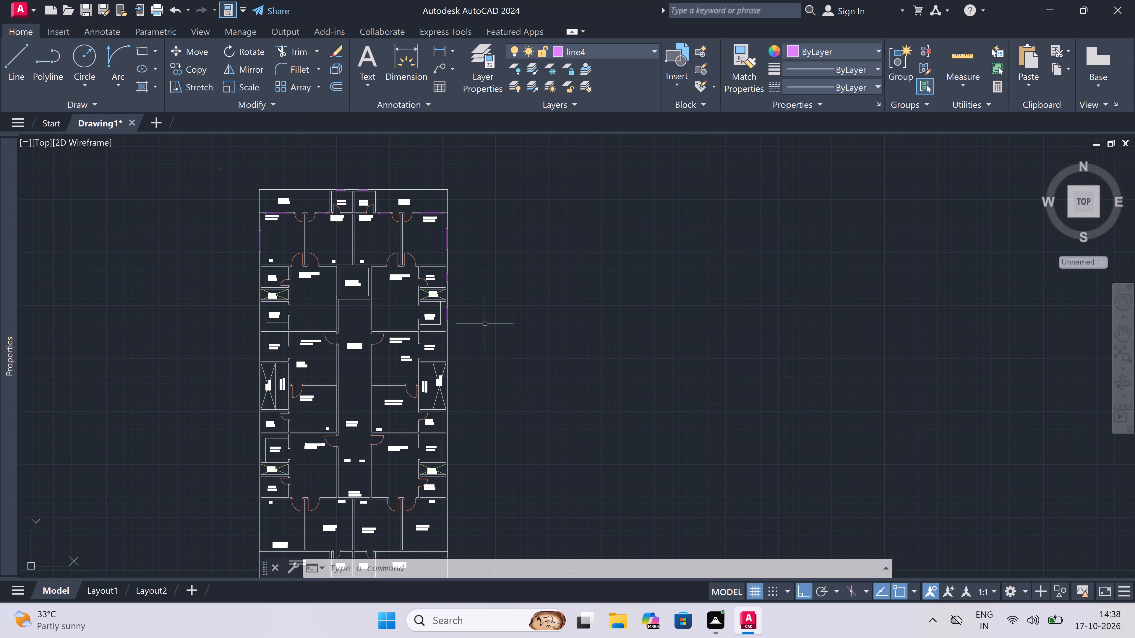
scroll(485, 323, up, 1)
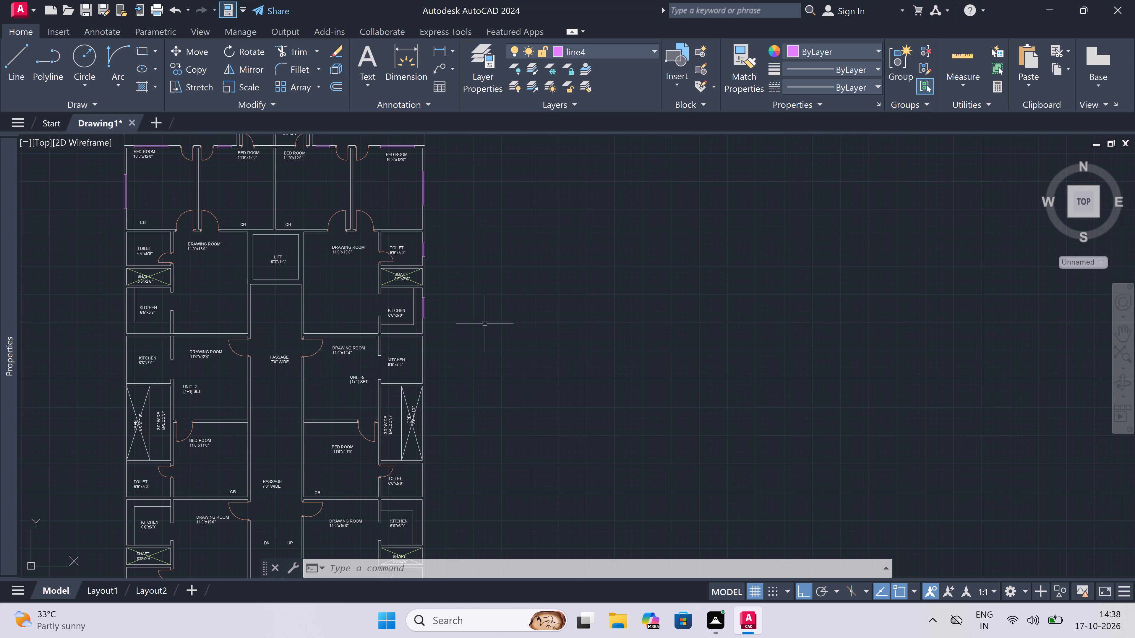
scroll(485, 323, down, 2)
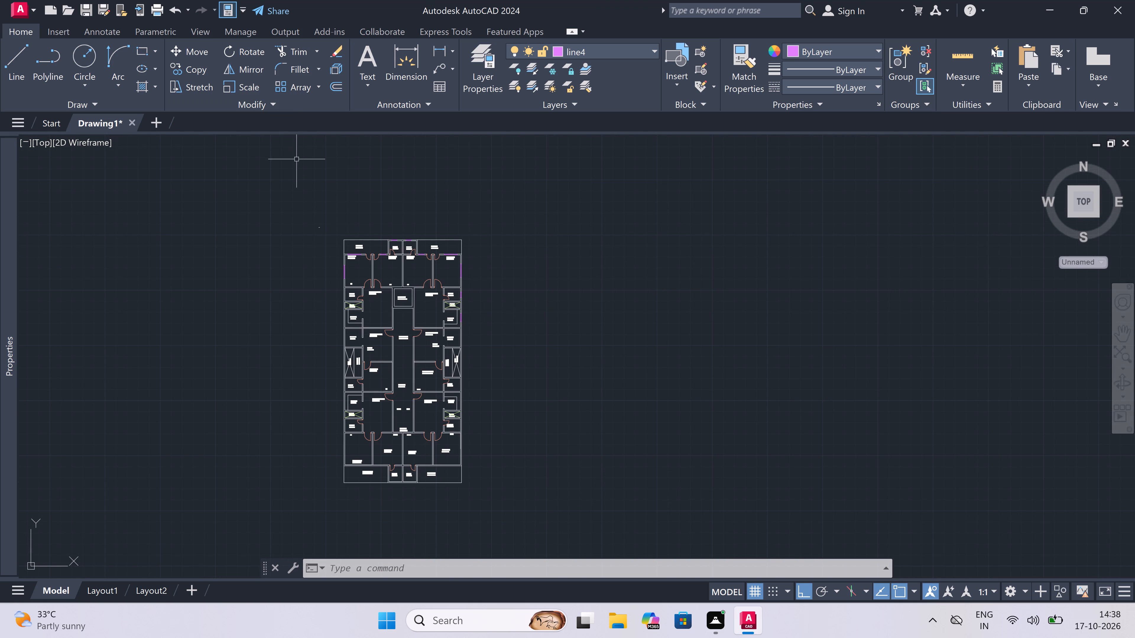
Draw a window jamb line across the west exterior wall of the western 6'6"x5'0" toilet, north of the wall's middle.
scroll(366, 300, up, 1)
scroll(301, 284, up, 3)
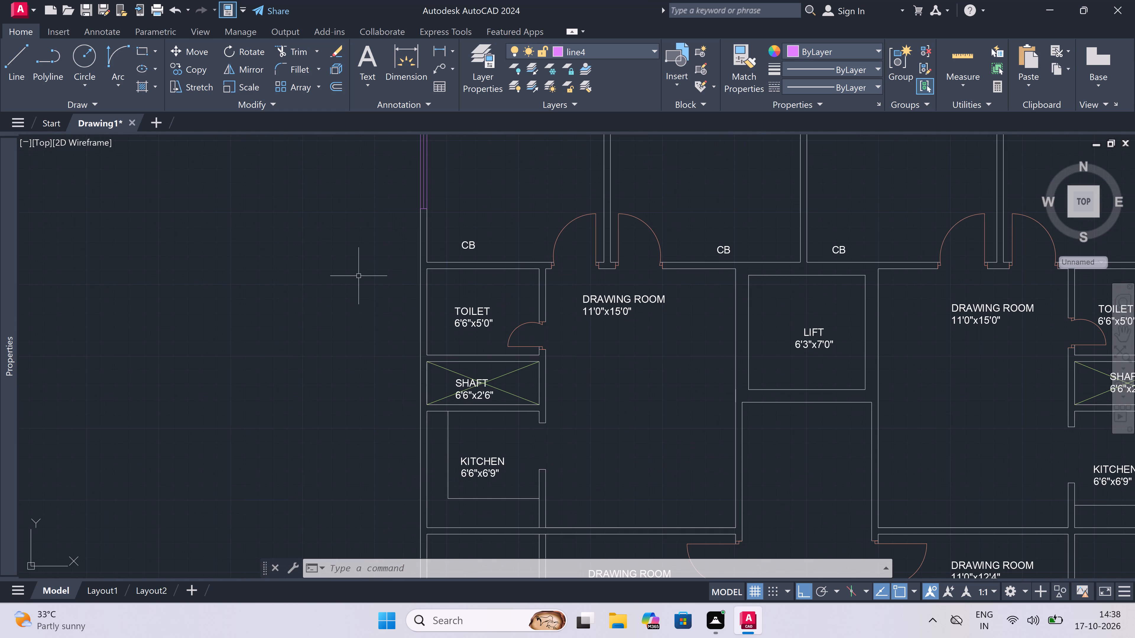
scroll(432, 277, up, 1)
text(l)
key(space)
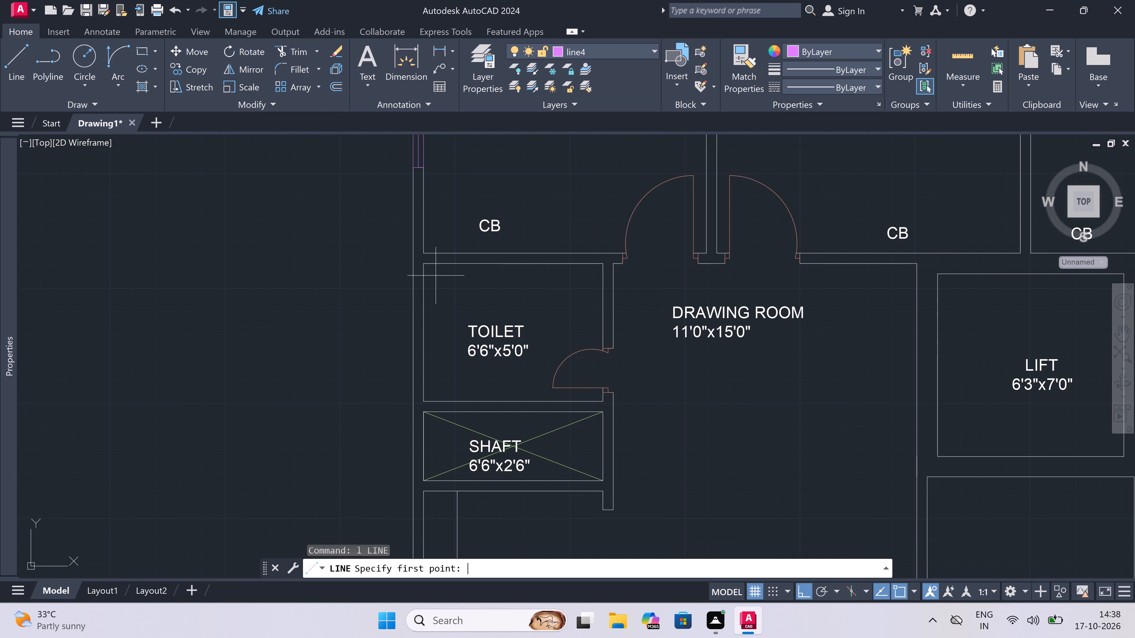
scroll(403, 313, up, 1)
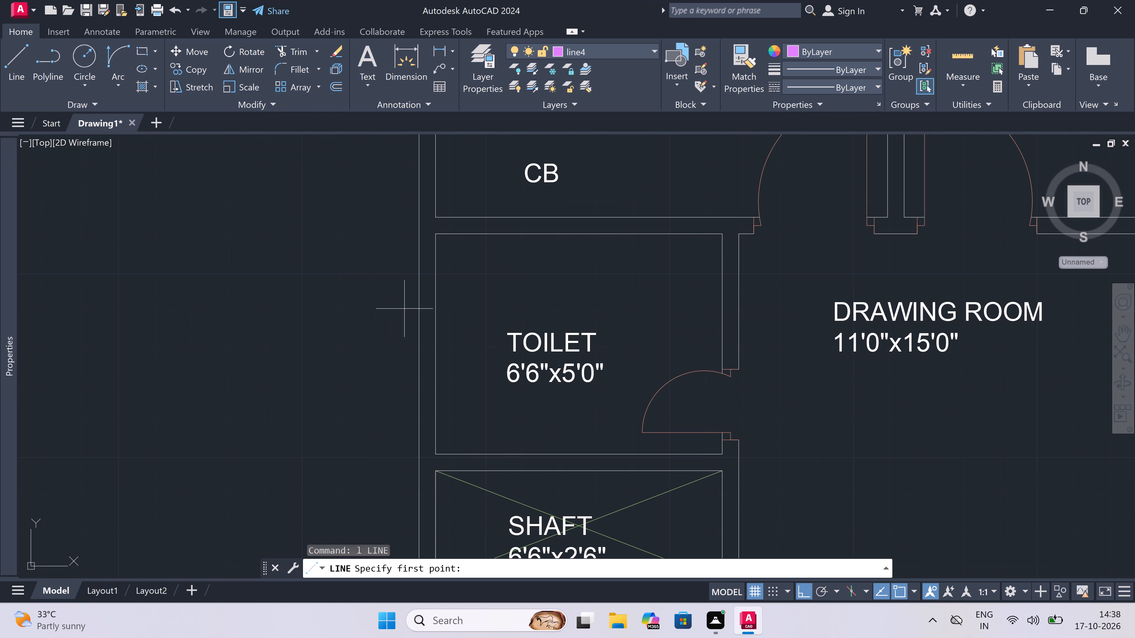
click(425, 285)
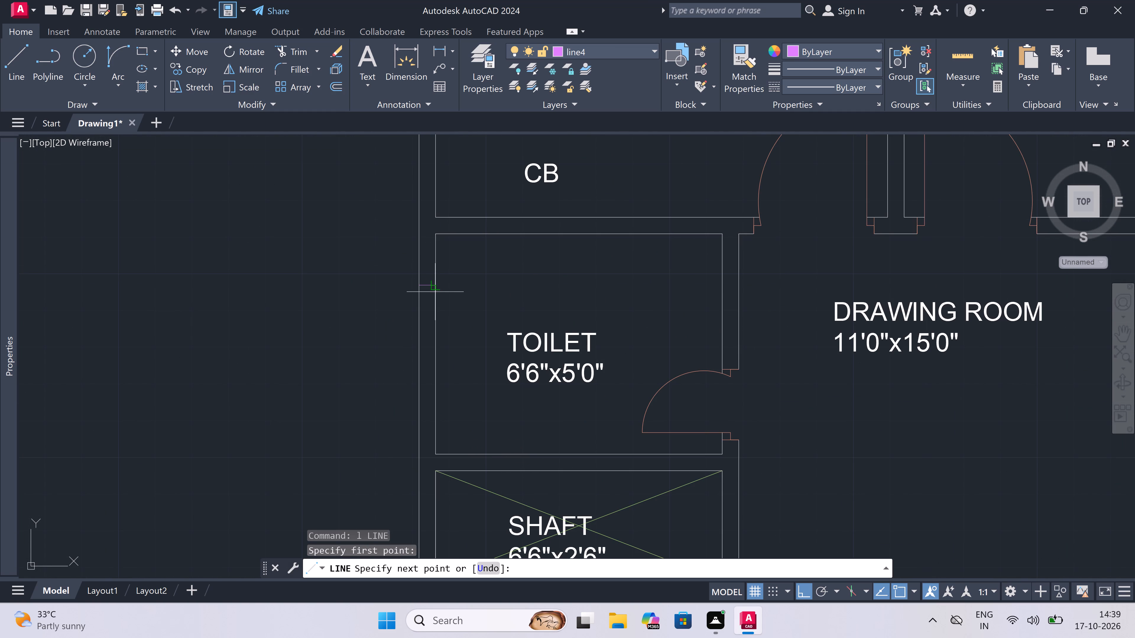
click(436, 289)
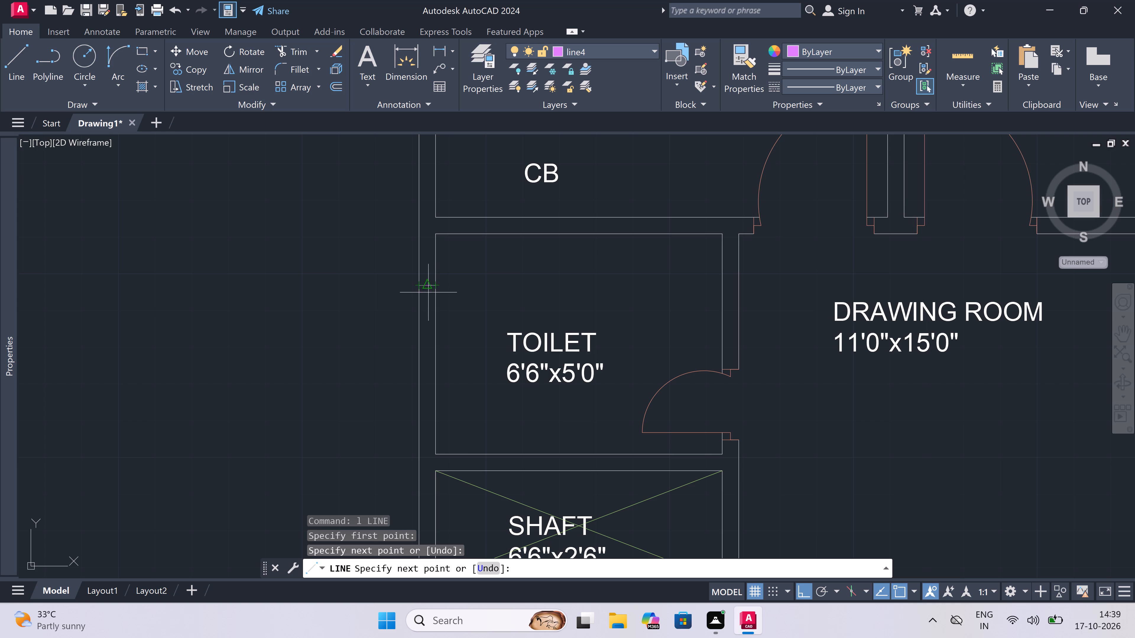
Draw a southward centre line from the toilet jamb's midpoint in 2" and 2' segments, ending with a closing jamb across the wall.
click(431, 290)
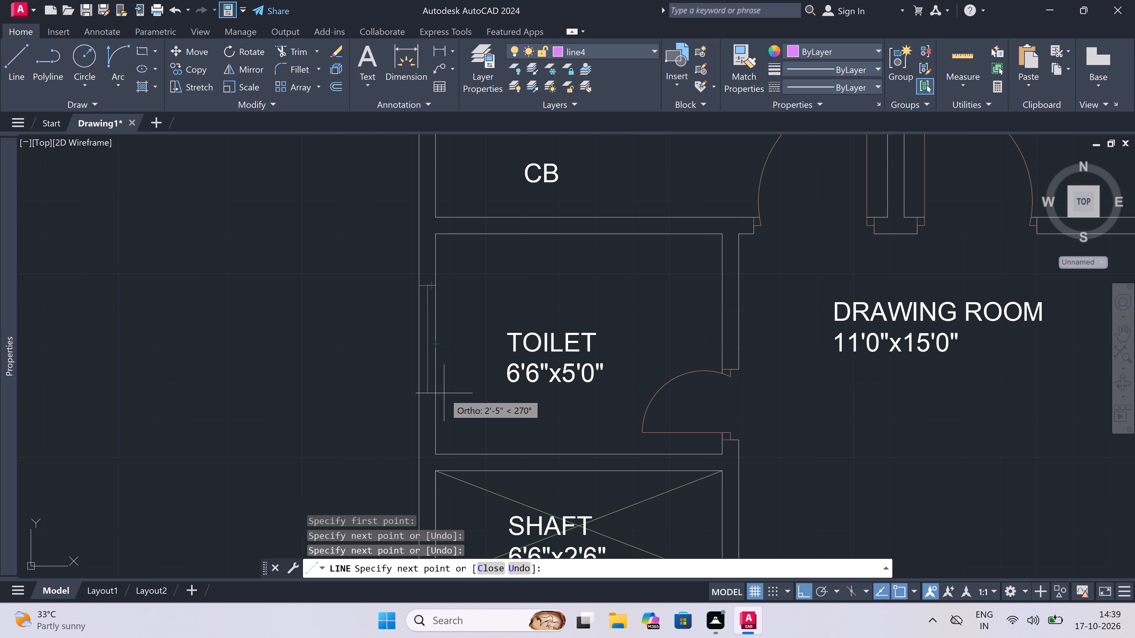
text(2)
key(space)
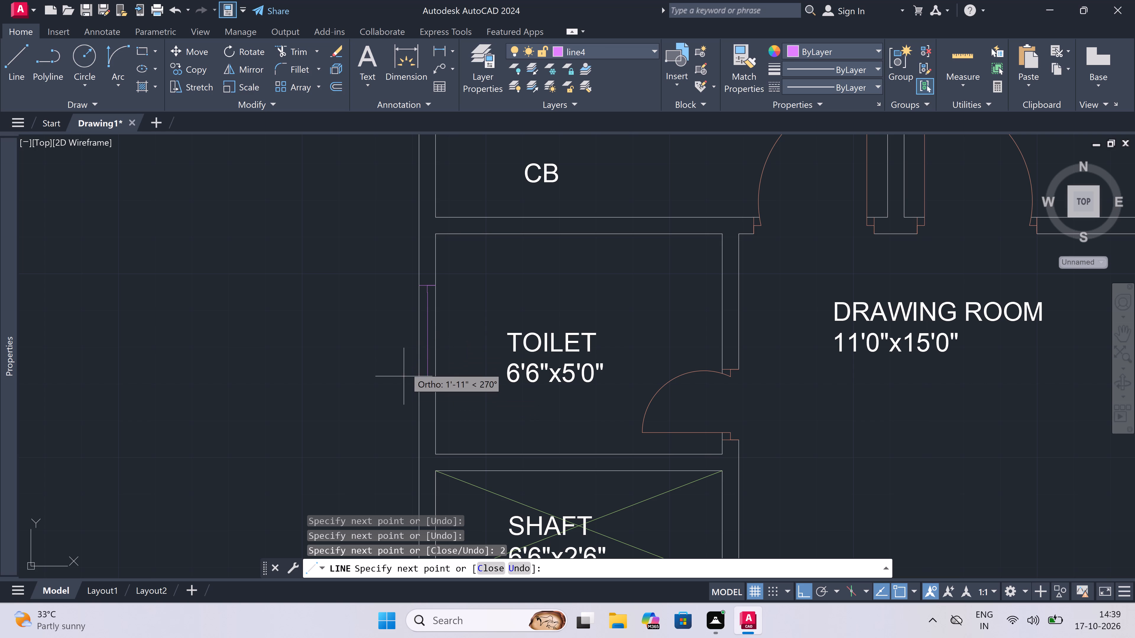
scroll(427, 351, up, 2)
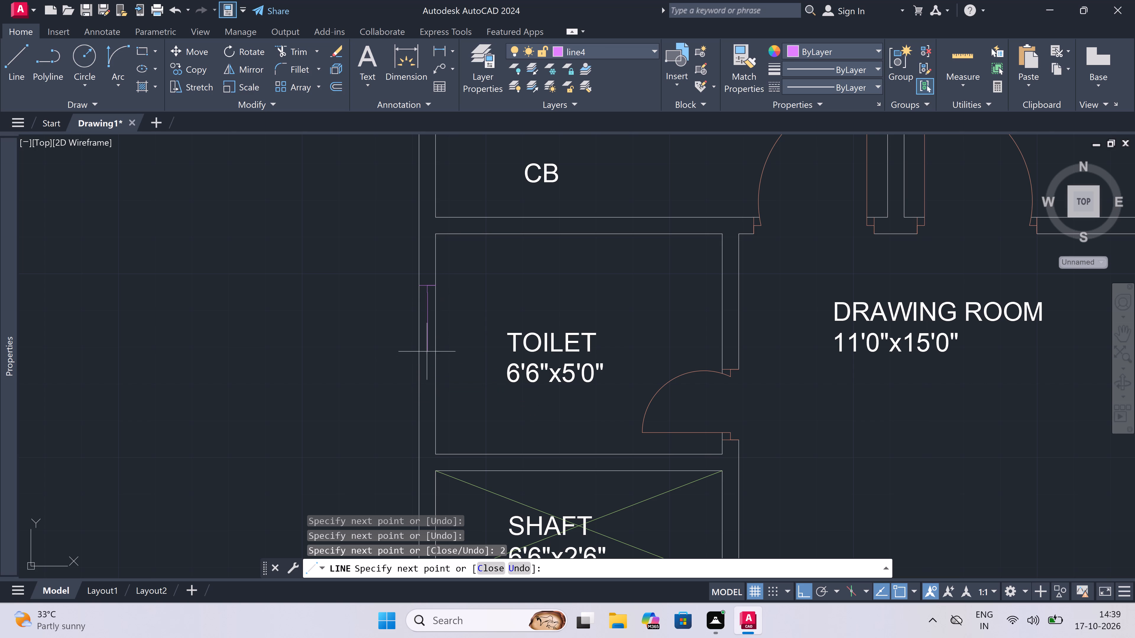
text(2')
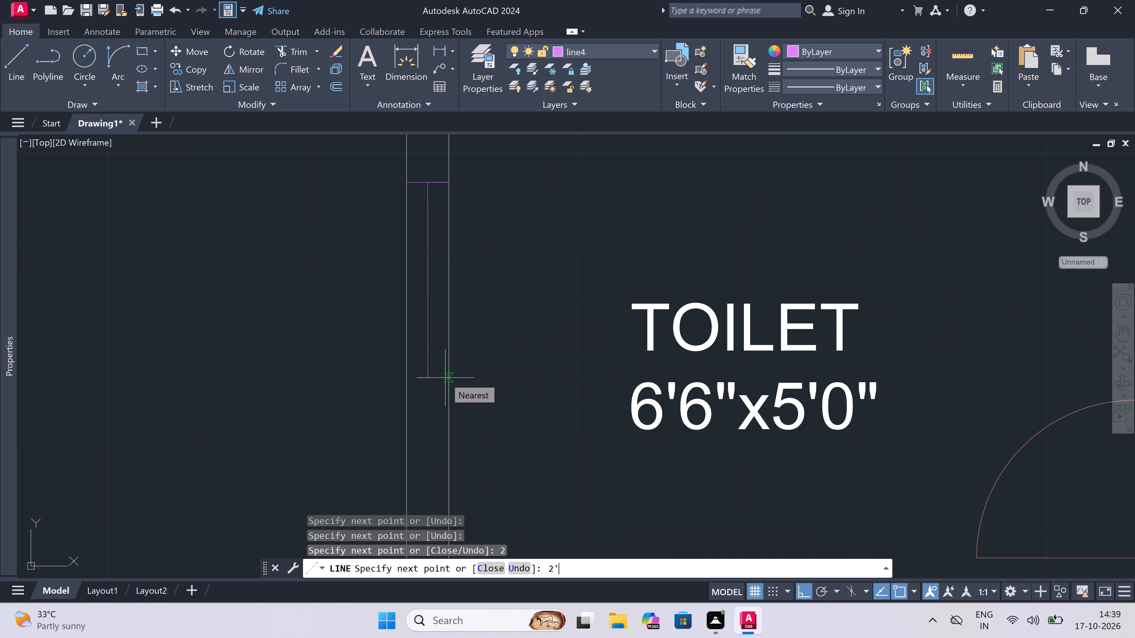
key(space)
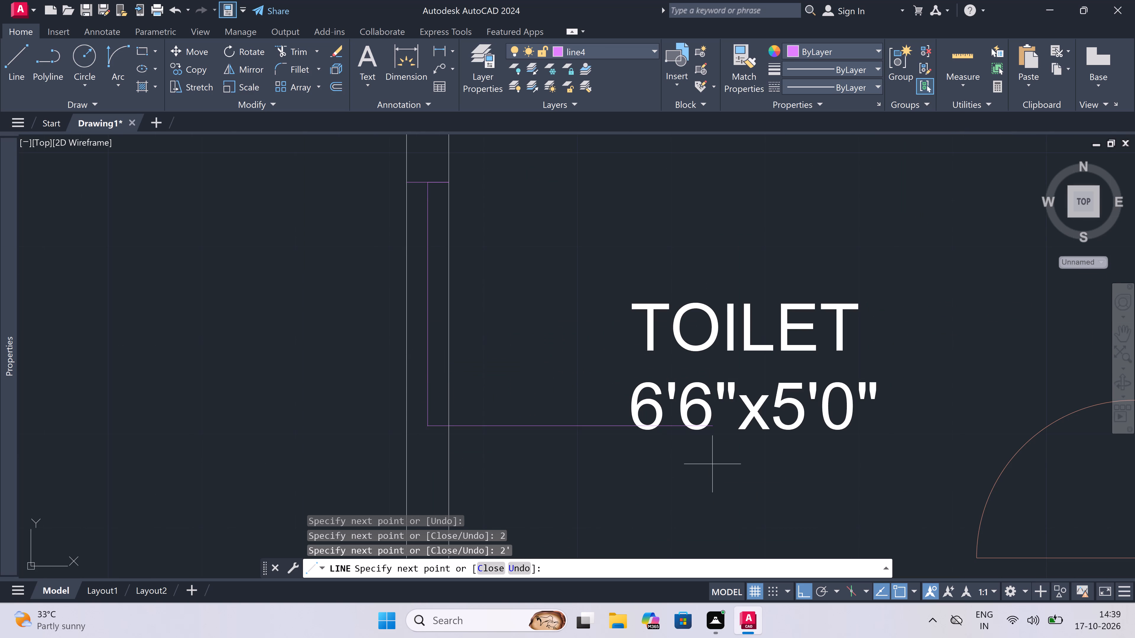
scroll(433, 423, up, 2)
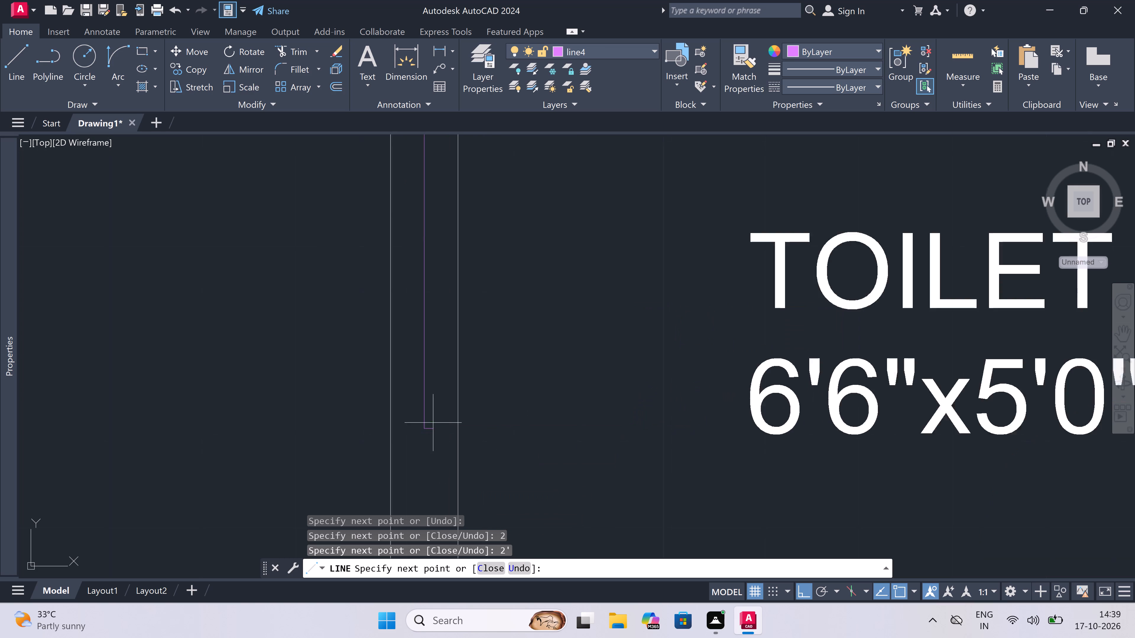
click(368, 432)
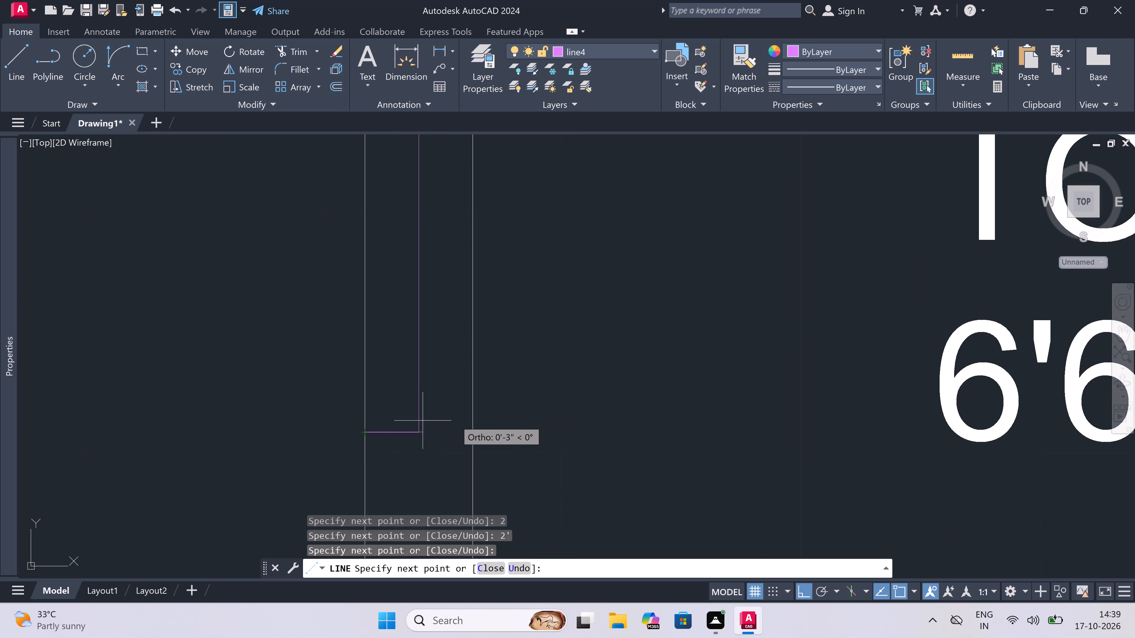
click(473, 431)
key(Escape)
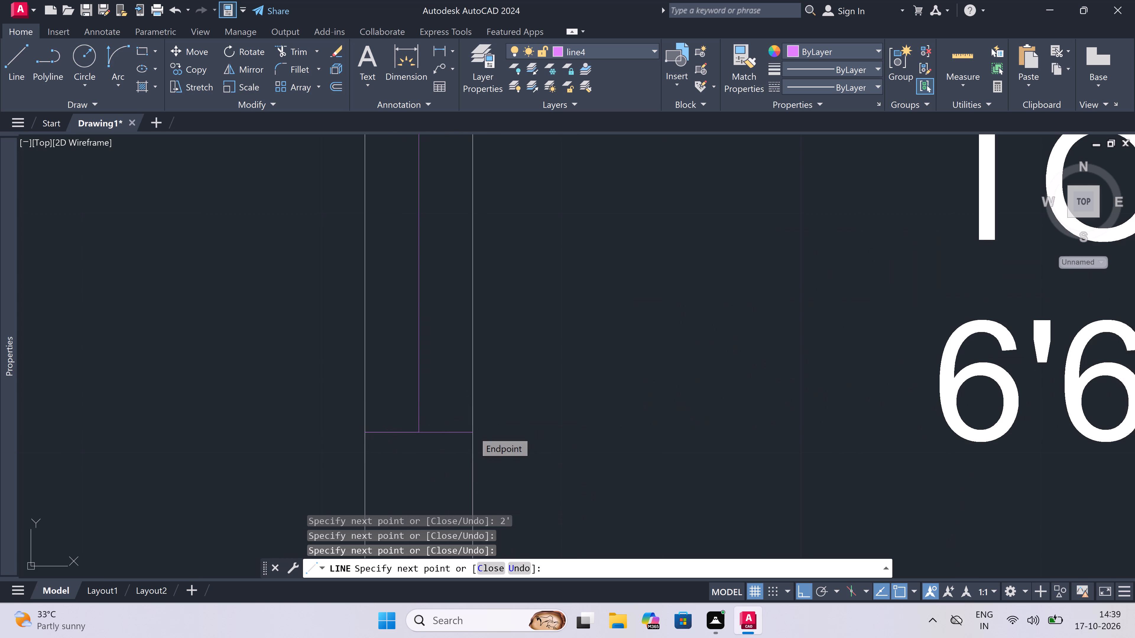
Trim the inner and outer wall lines between the jambs of the western 6'6"x5'0" toilet's window.
text(tr)
key(space)
scroll(446, 396, down, 2)
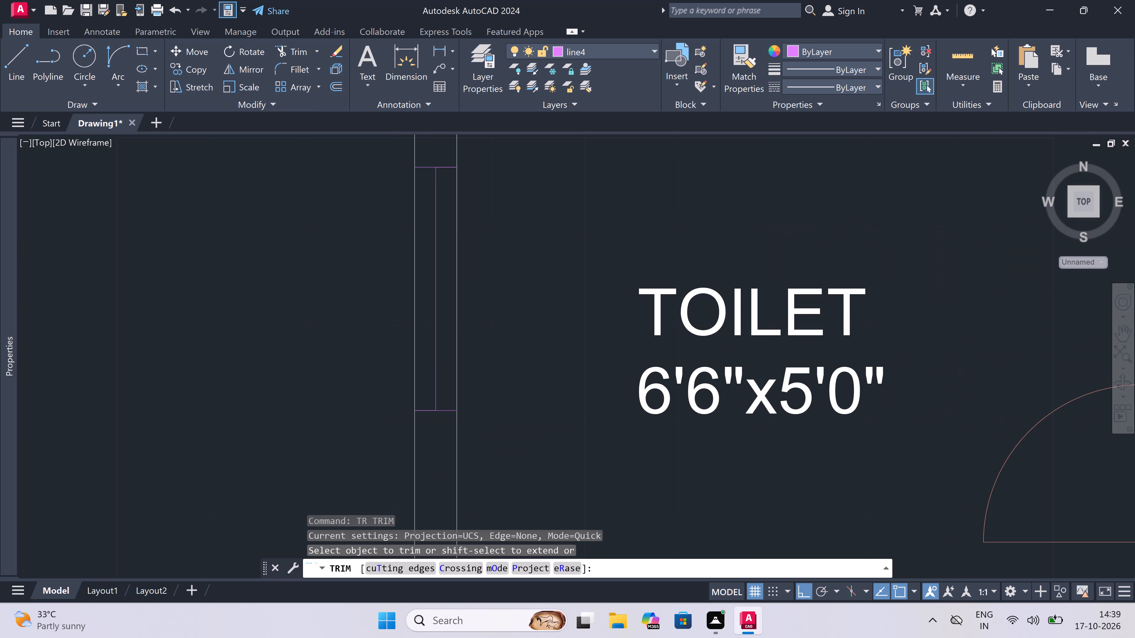
click(456, 352)
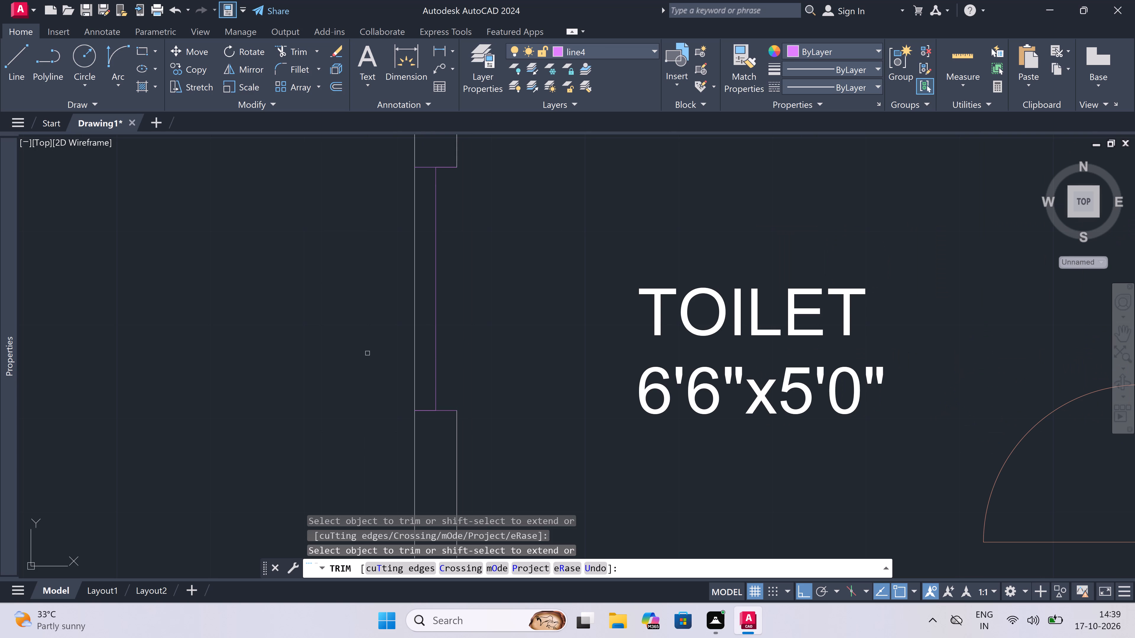
click(417, 342)
click(398, 357)
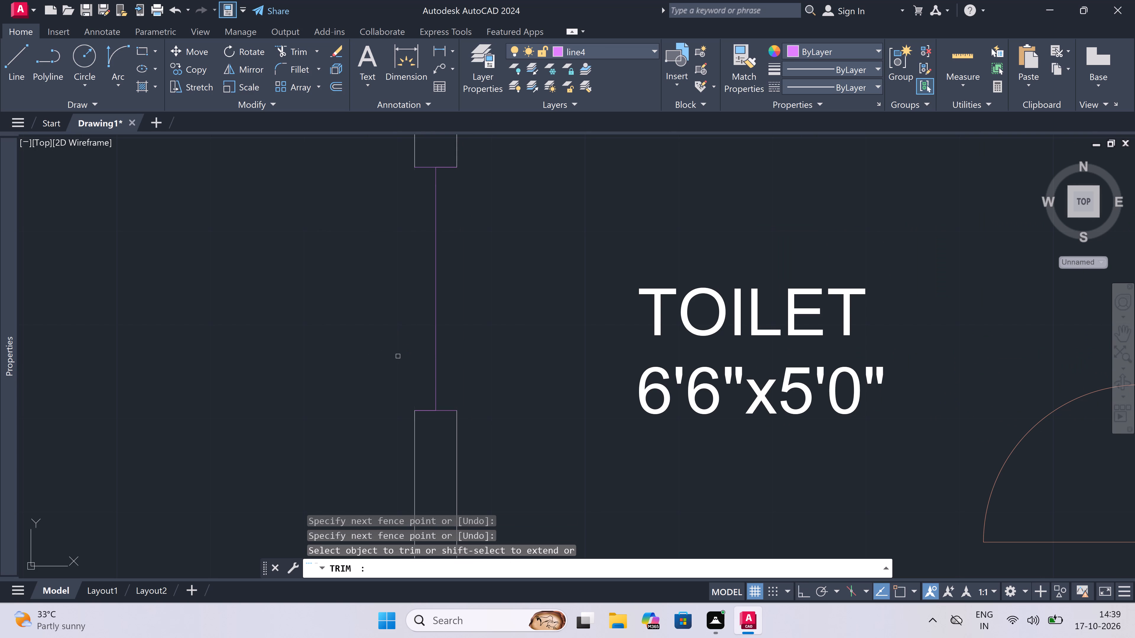
key(Escape)
Draw lines along the outer and inner wall faces between the toilet window's jambs to close the frame.
text(l)
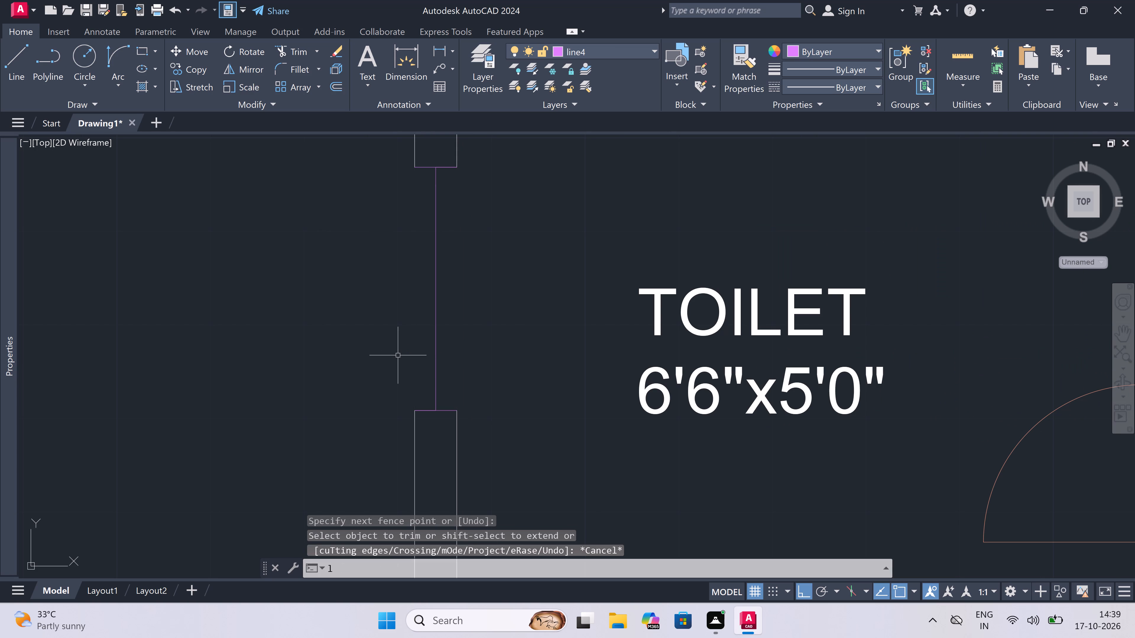
key(space)
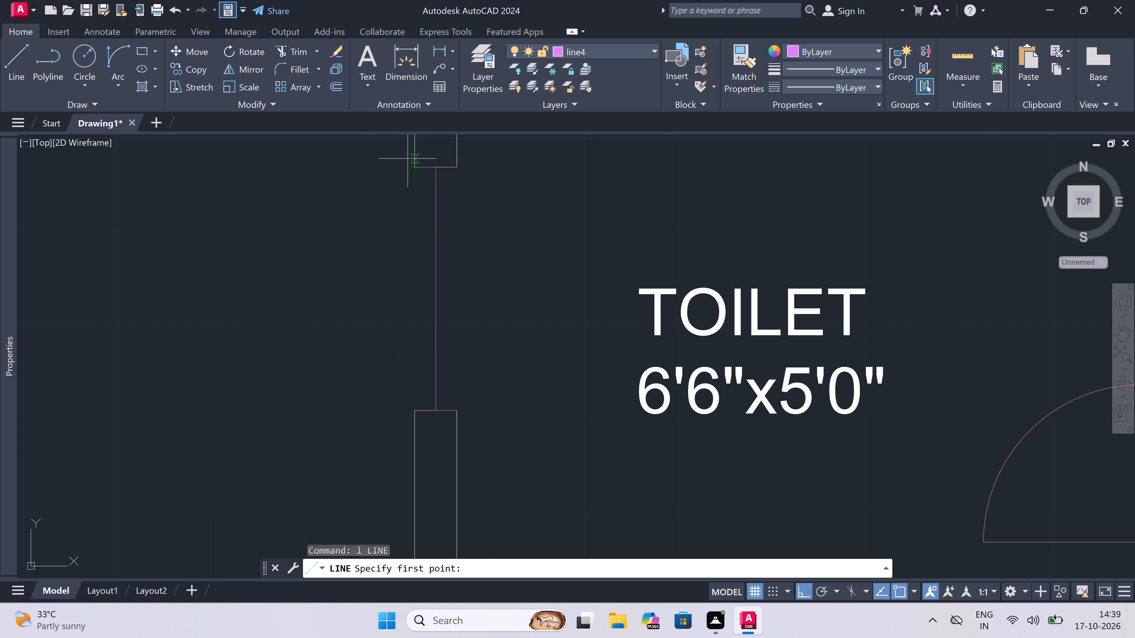
click(415, 168)
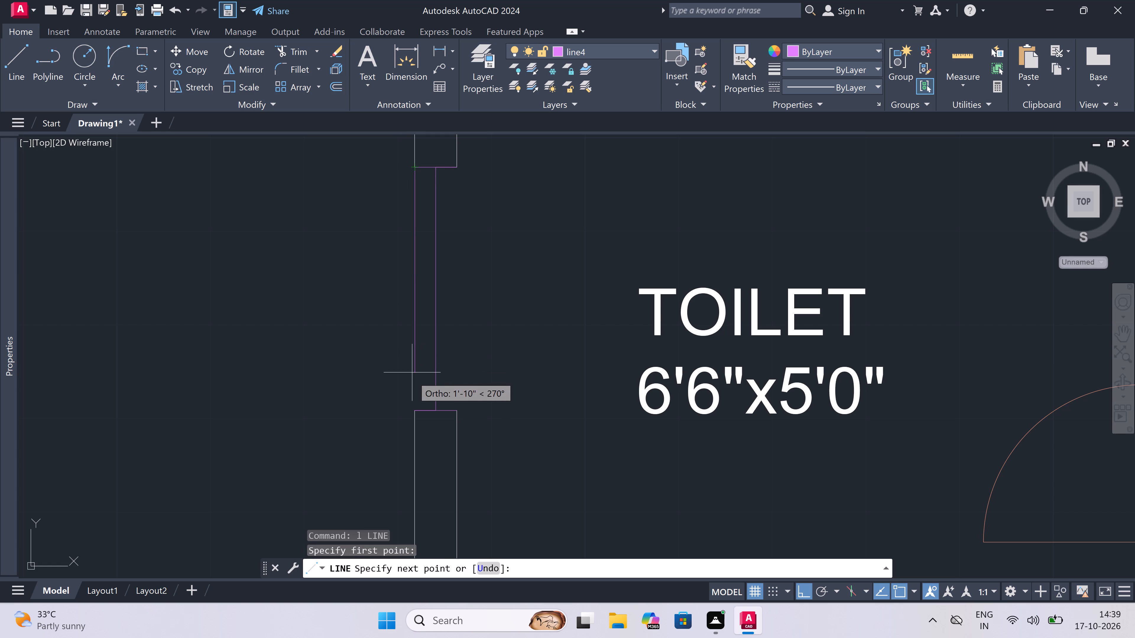
click(417, 408)
key(Escape)
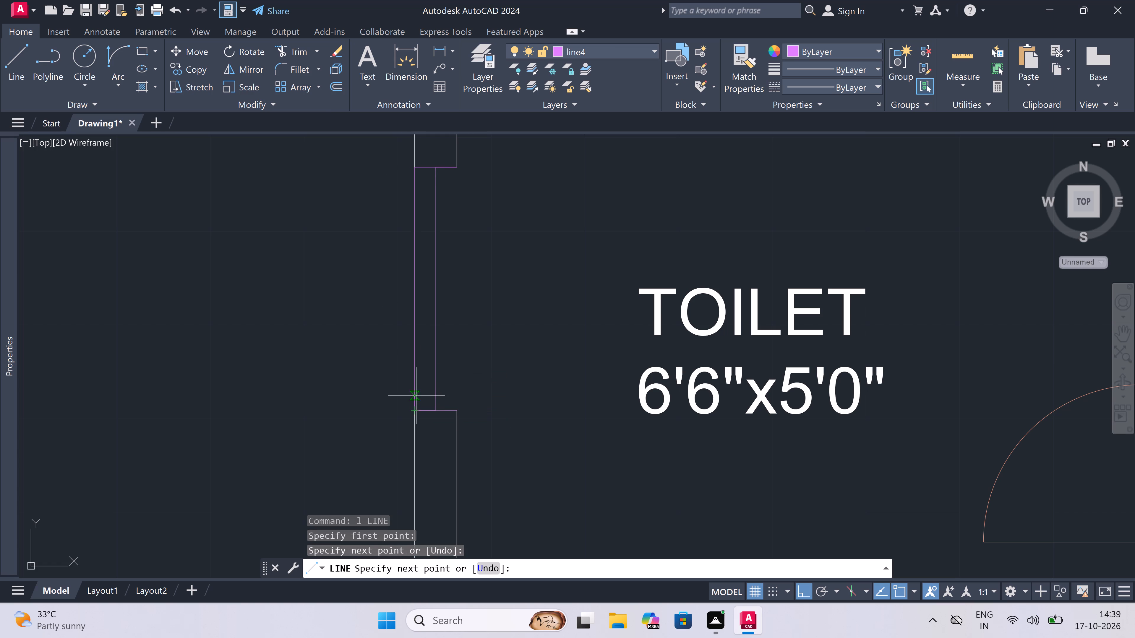
key(space)
click(456, 174)
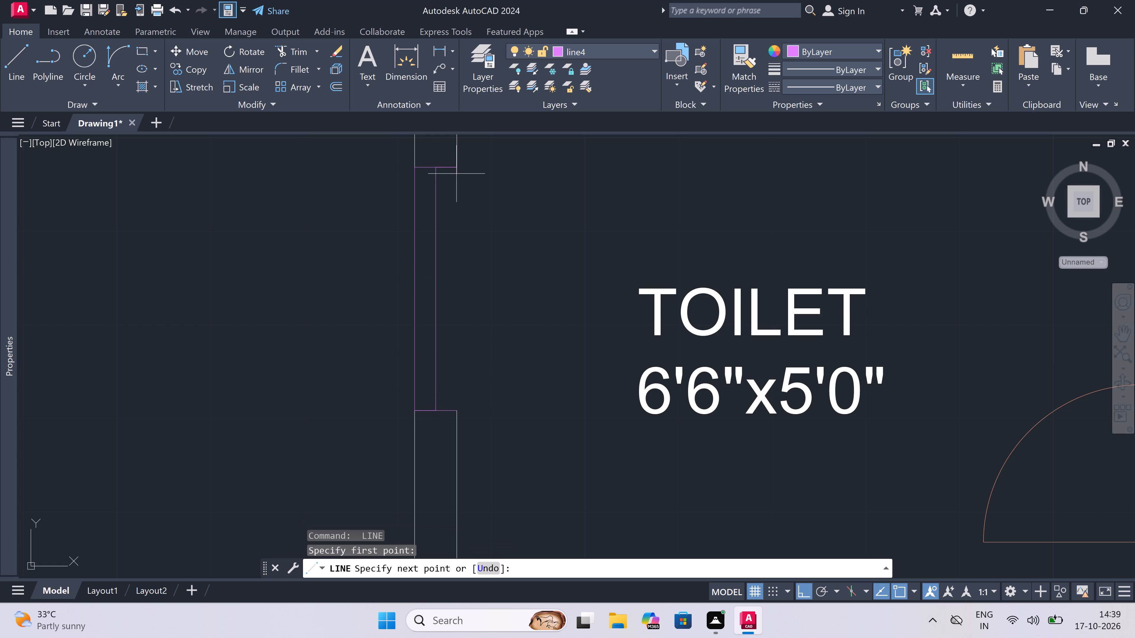
click(455, 411)
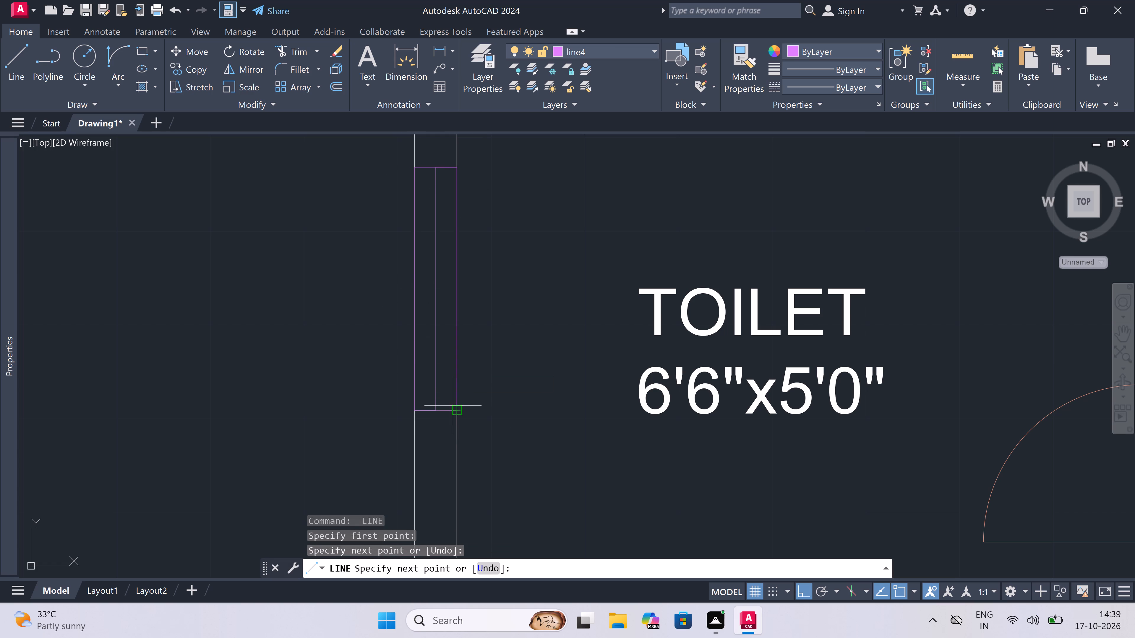
key(Escape)
Draw a window jamb line across the west exterior wall of the western 6'6"x6'9" kitchen, south of the wall's middle.
key(space)
scroll(431, 359, down, 6)
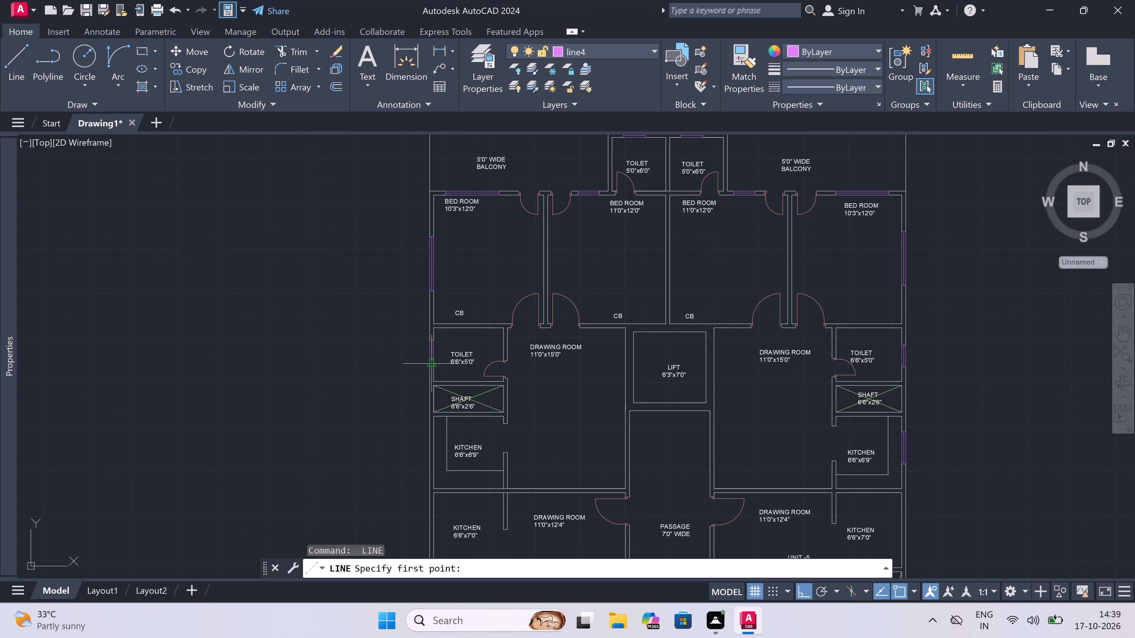
scroll(442, 482, up, 1)
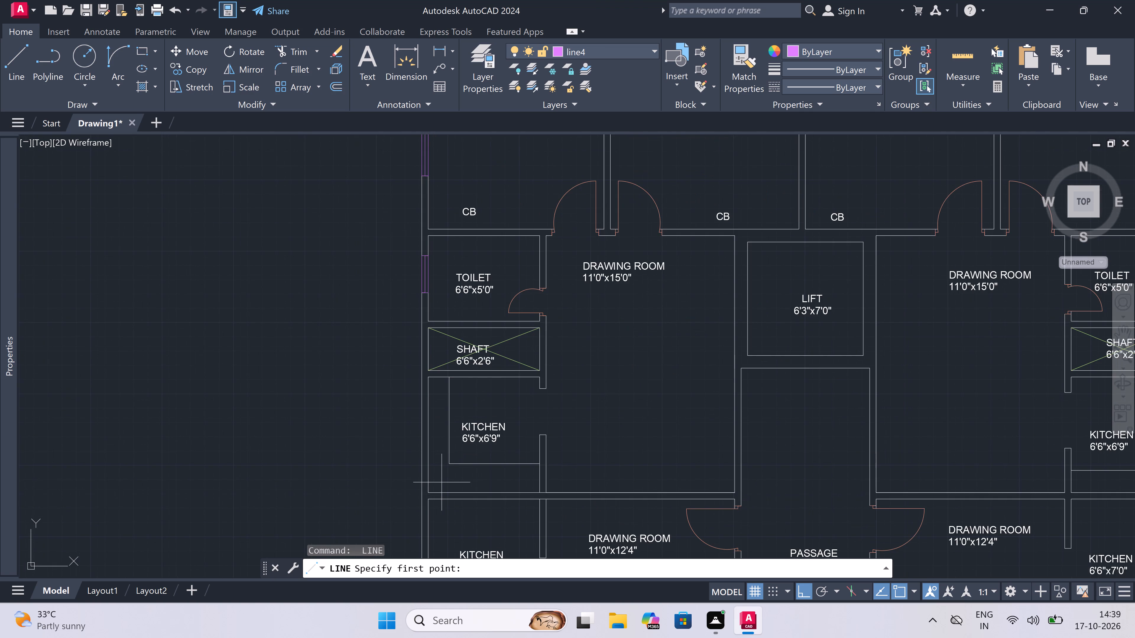
scroll(422, 482, up, 2)
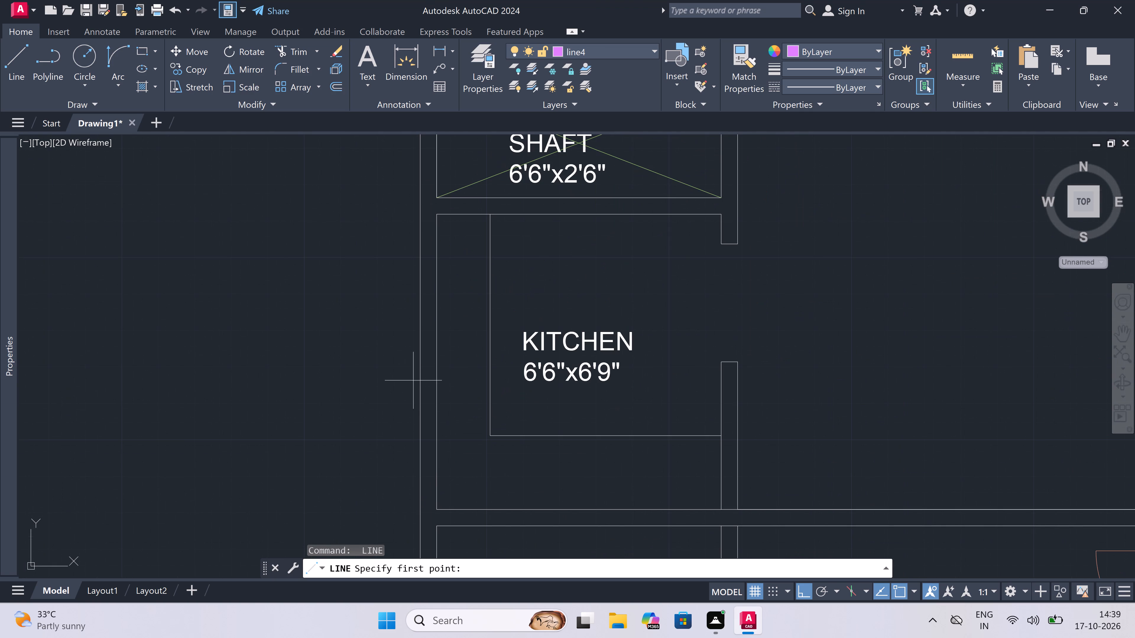
drag(421, 384, 418, 382)
click(433, 383)
Draw a 3' centre line north from the kitchen window jamb's midpoint, ending with a closing jamb across the west exterior wall.
click(425, 385)
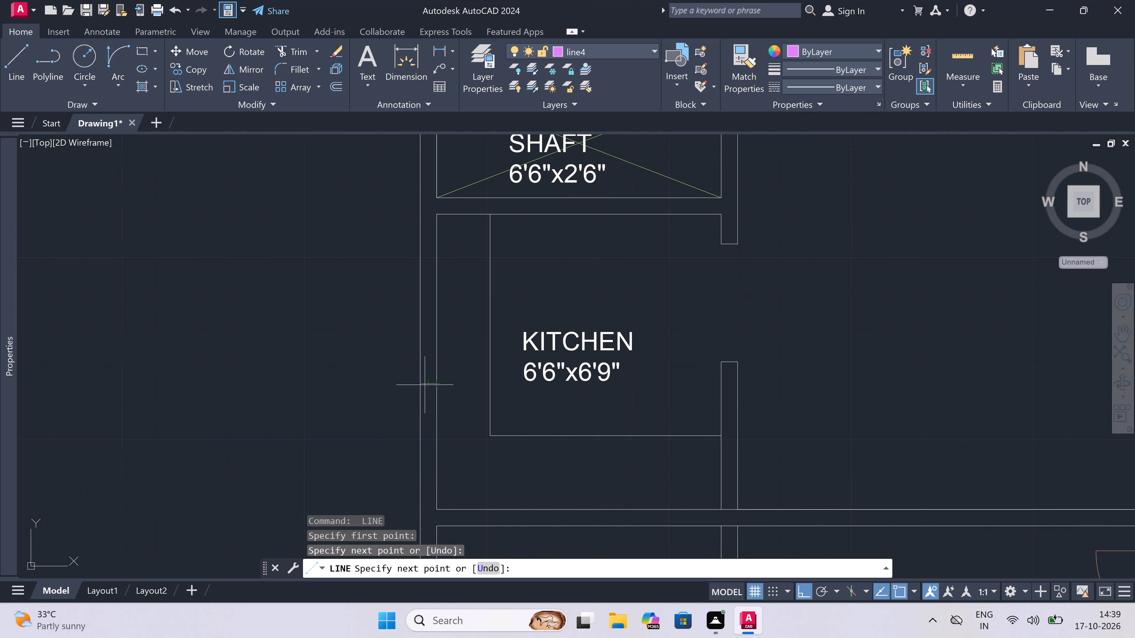
key(3)
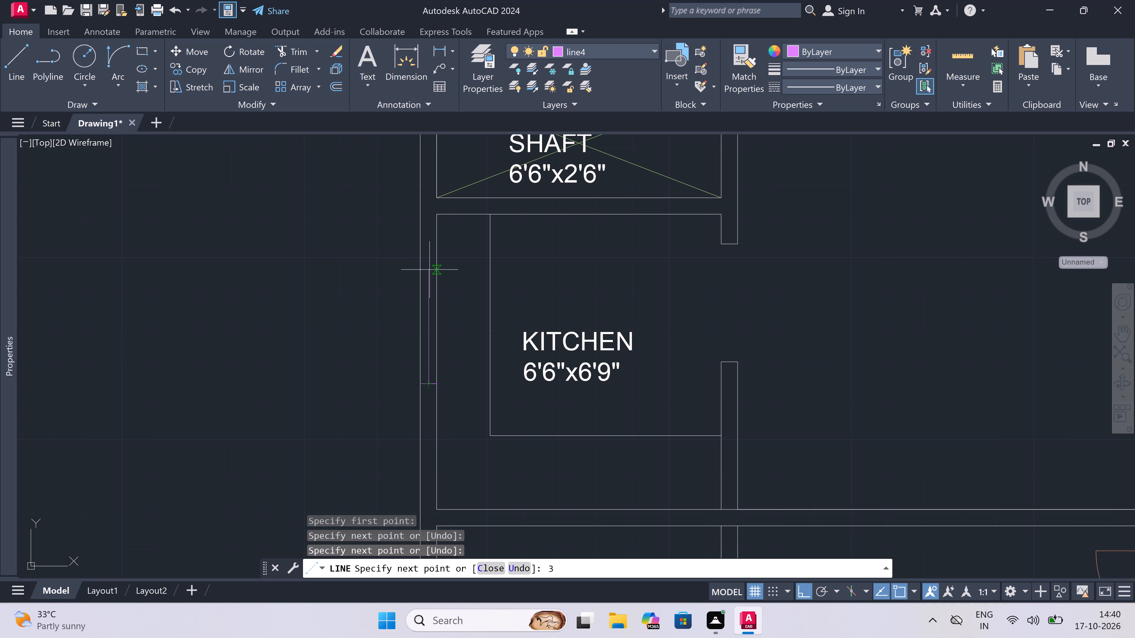
key(apostrophe)
key(space)
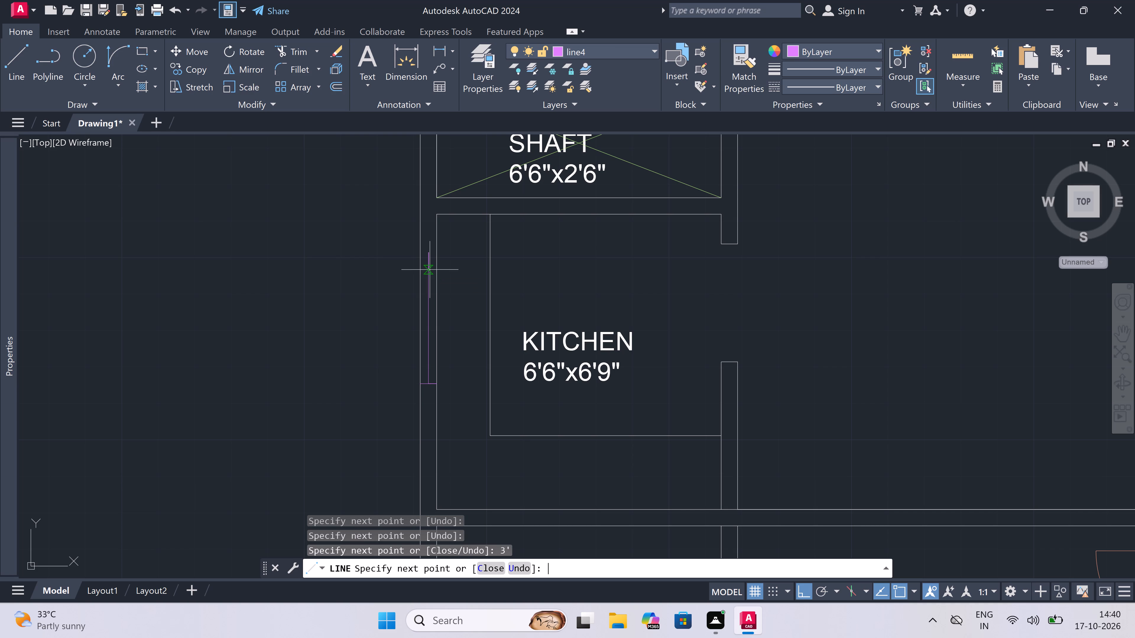
scroll(432, 251, up, 2)
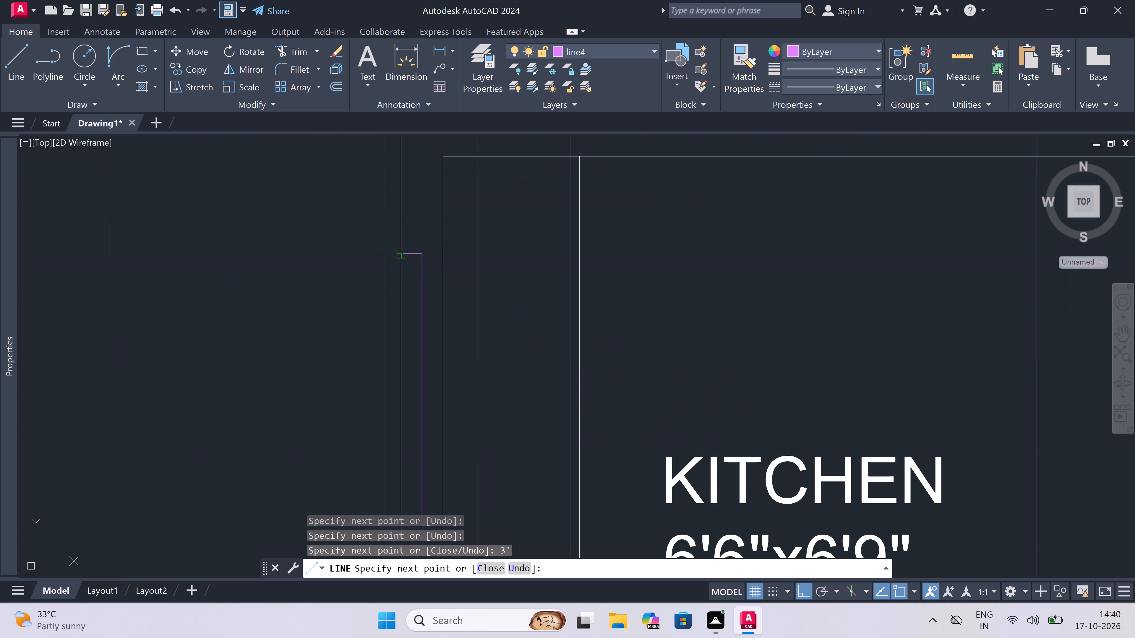
click(397, 257)
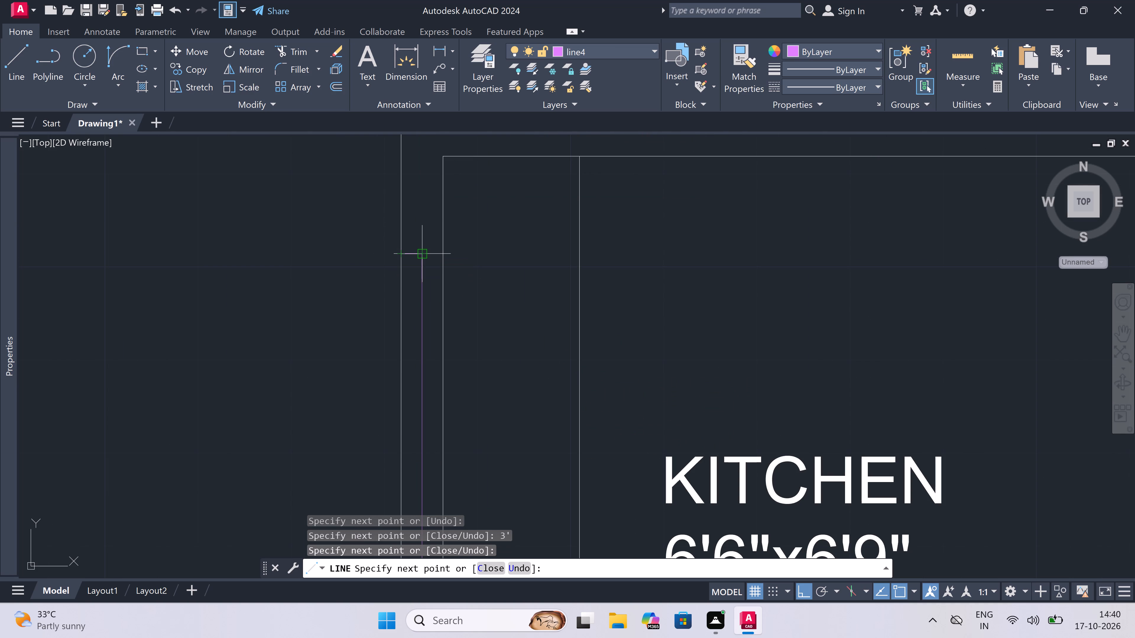
click(444, 255)
key(Escape)
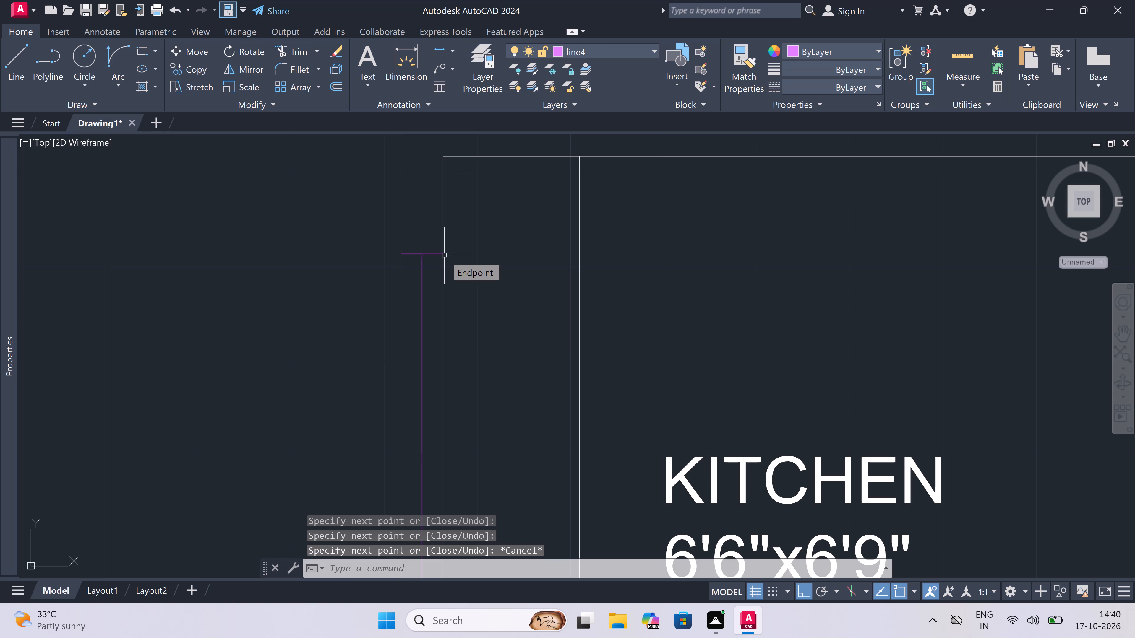
Trim the inner and outer wall lines between the jambs of the western 6'6"x6'9" kitchen's window.
text(tr)
key(space)
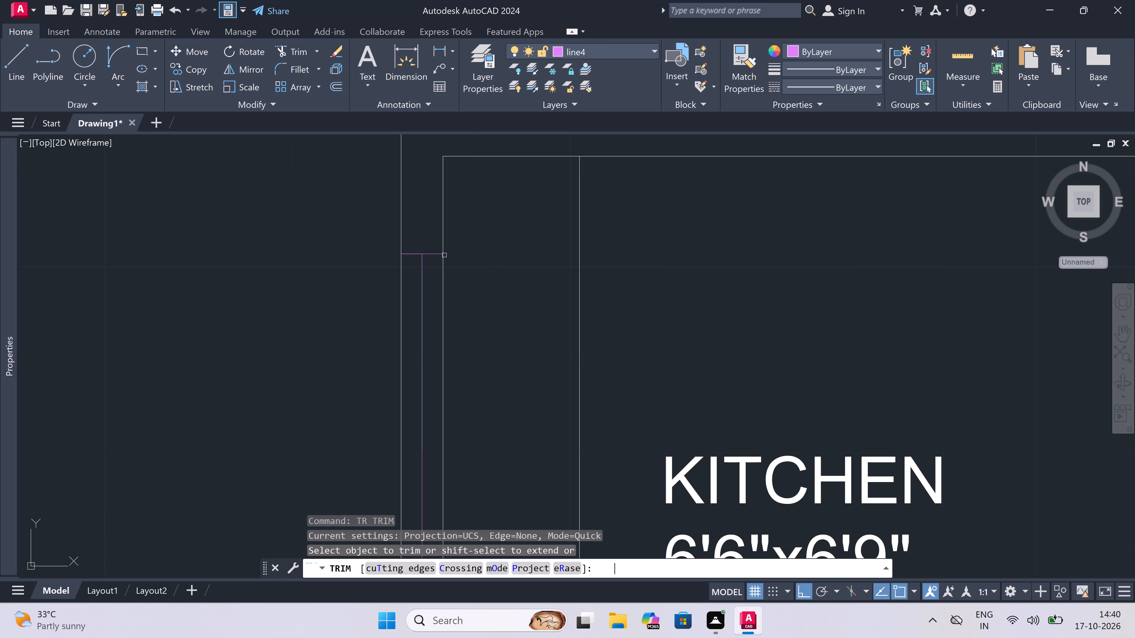
scroll(442, 250, down, 2)
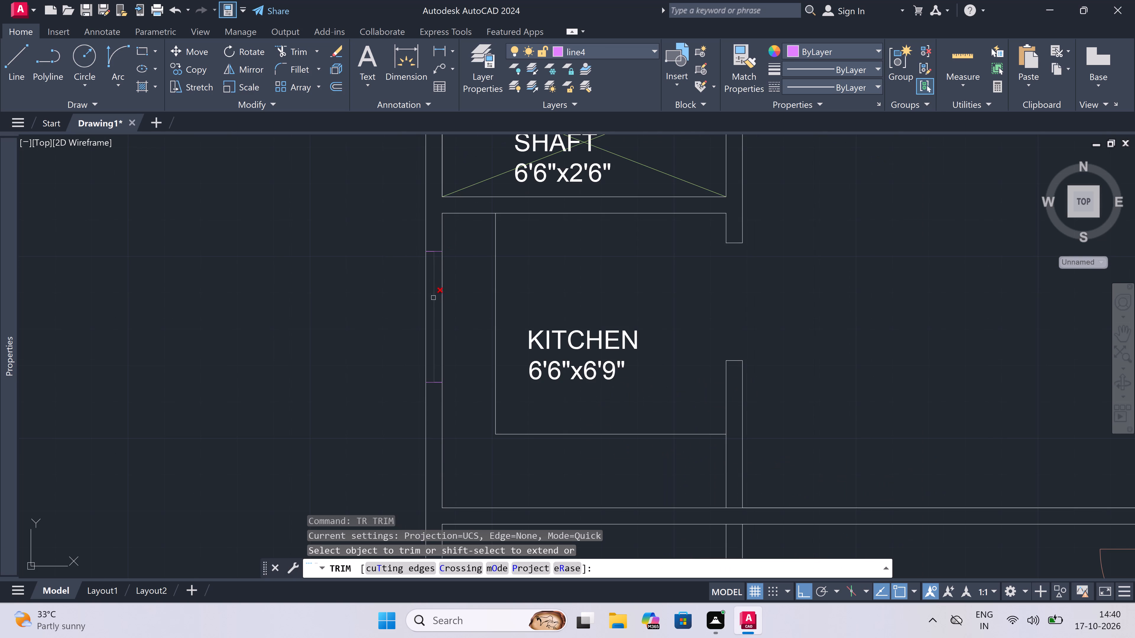
drag(440, 297, 437, 296)
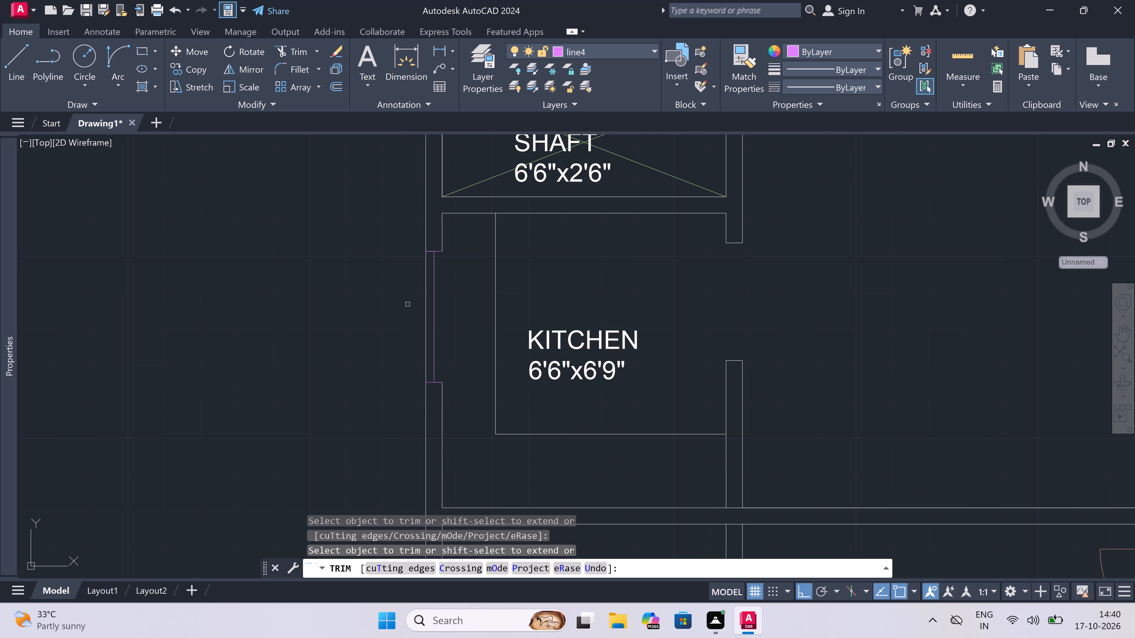
click(427, 300)
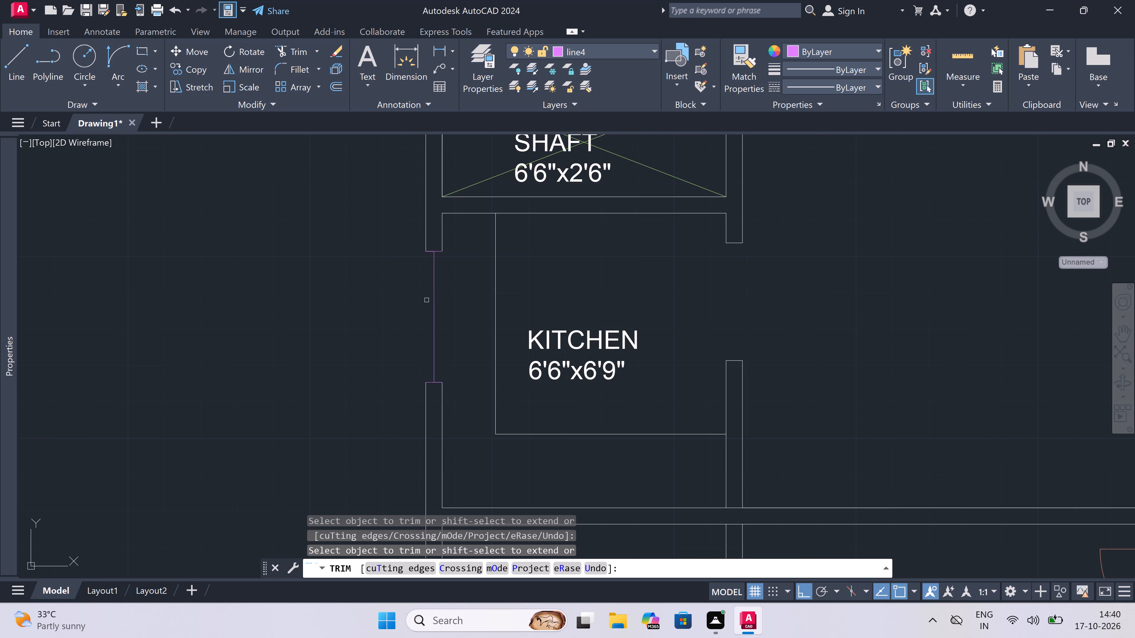
key(Escape)
Draw lines along the inner and outer wall faces between the kitchen window's jambs to close the frame.
text(l)
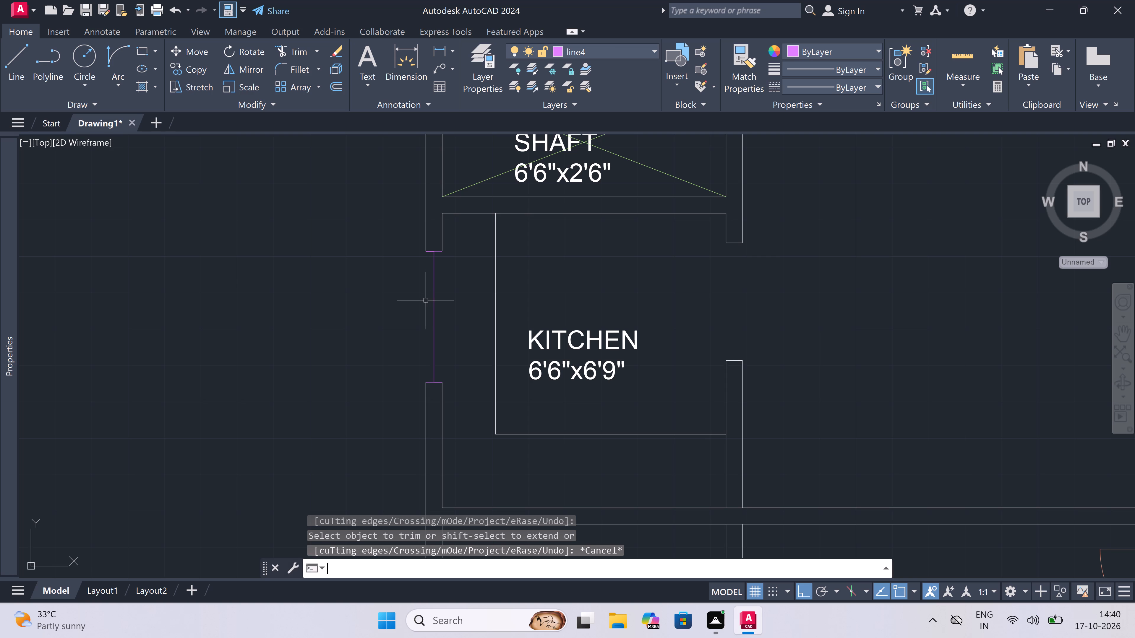
key(space)
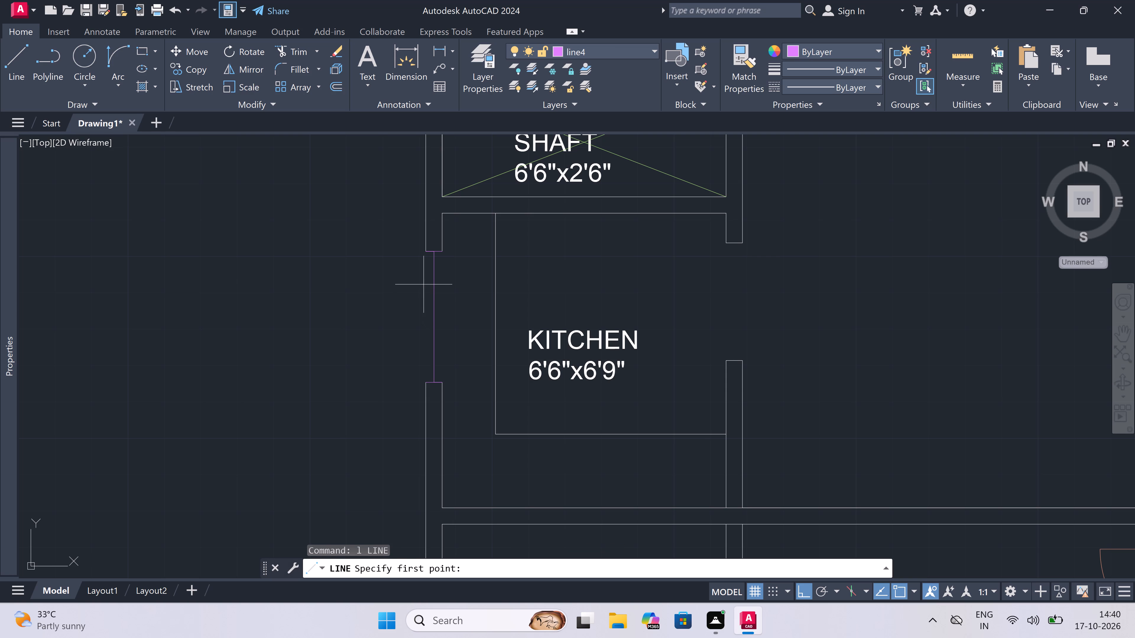
right_drag(424, 284, 380, 416)
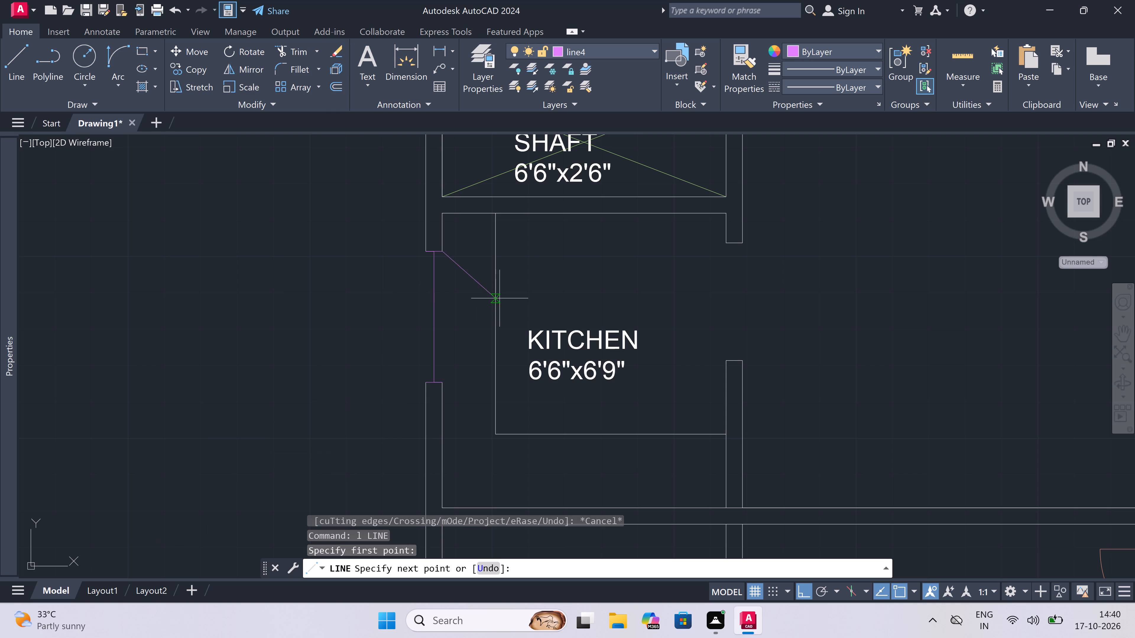
click(445, 385)
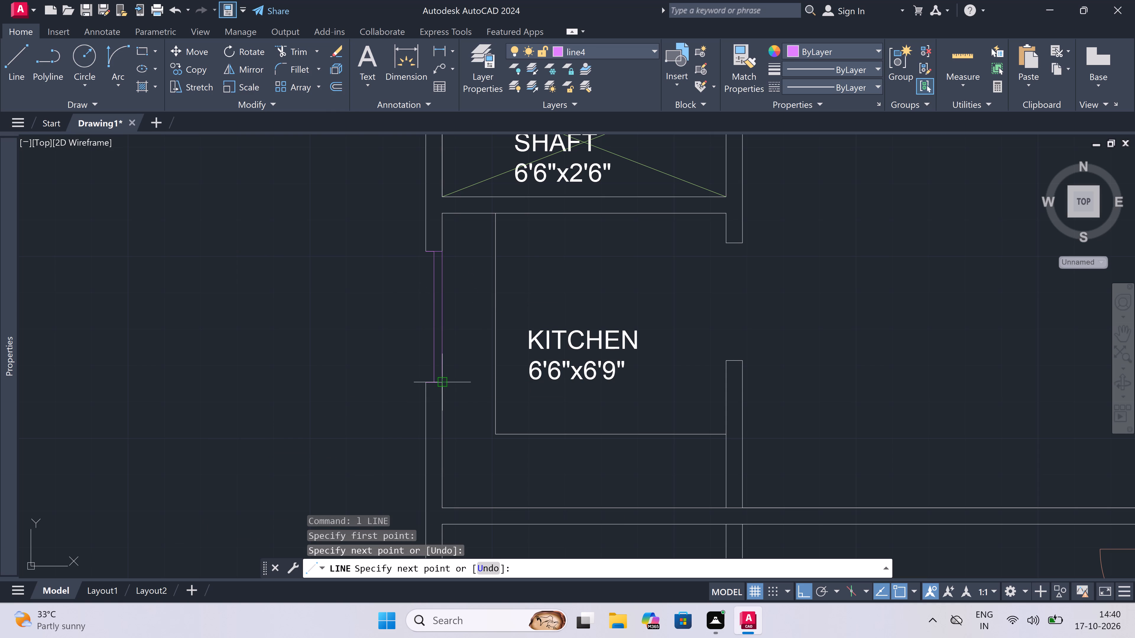
key(Escape)
key(space)
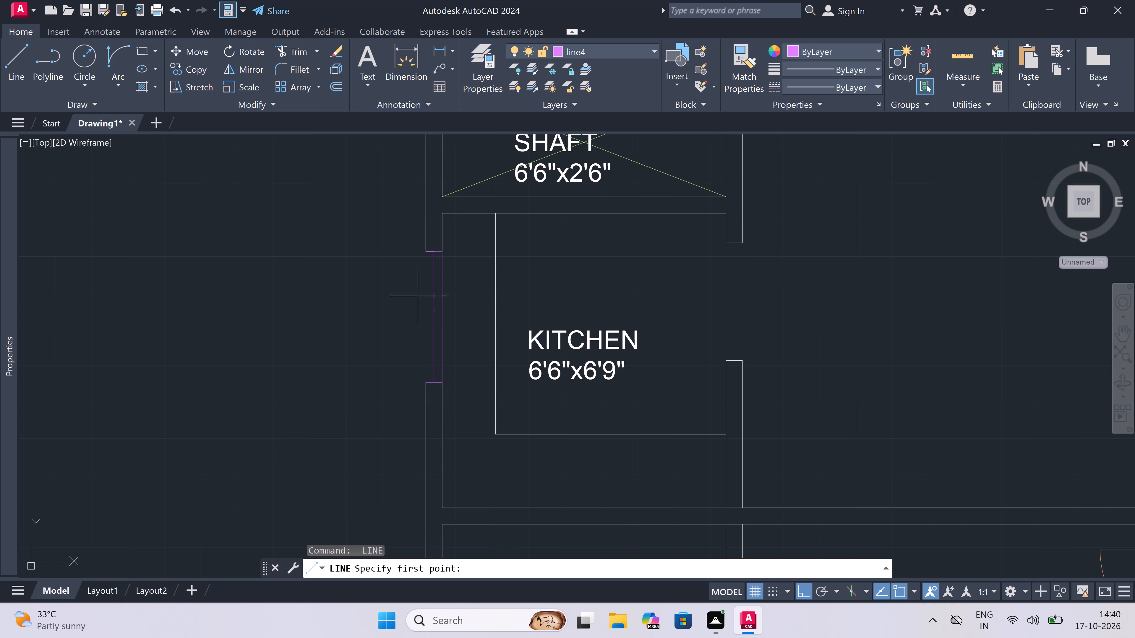
click(427, 251)
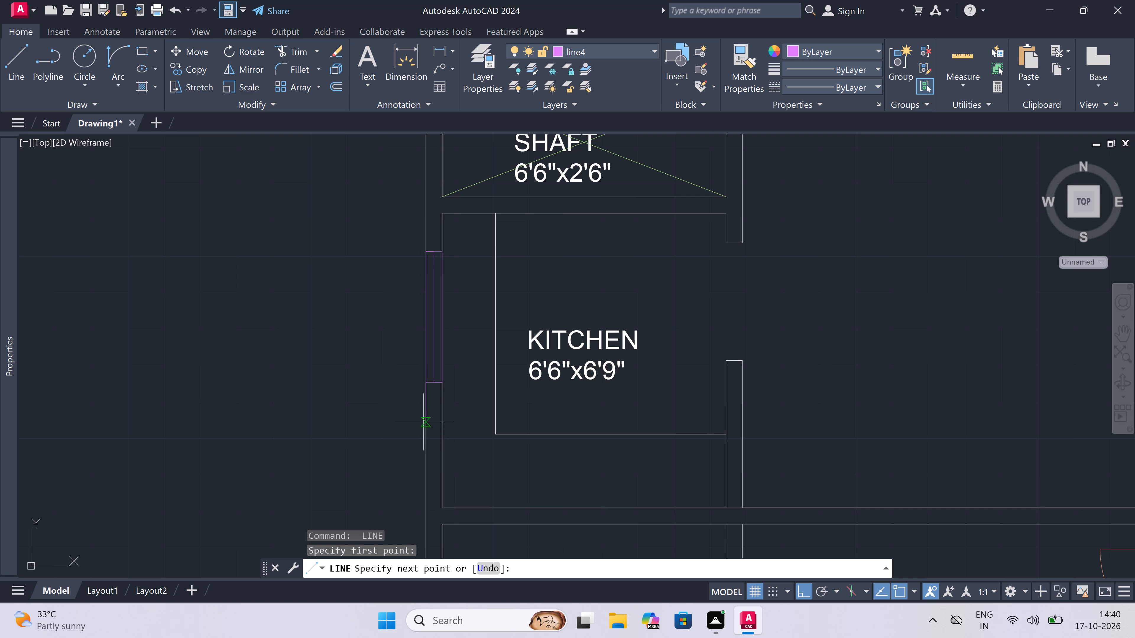
click(425, 382)
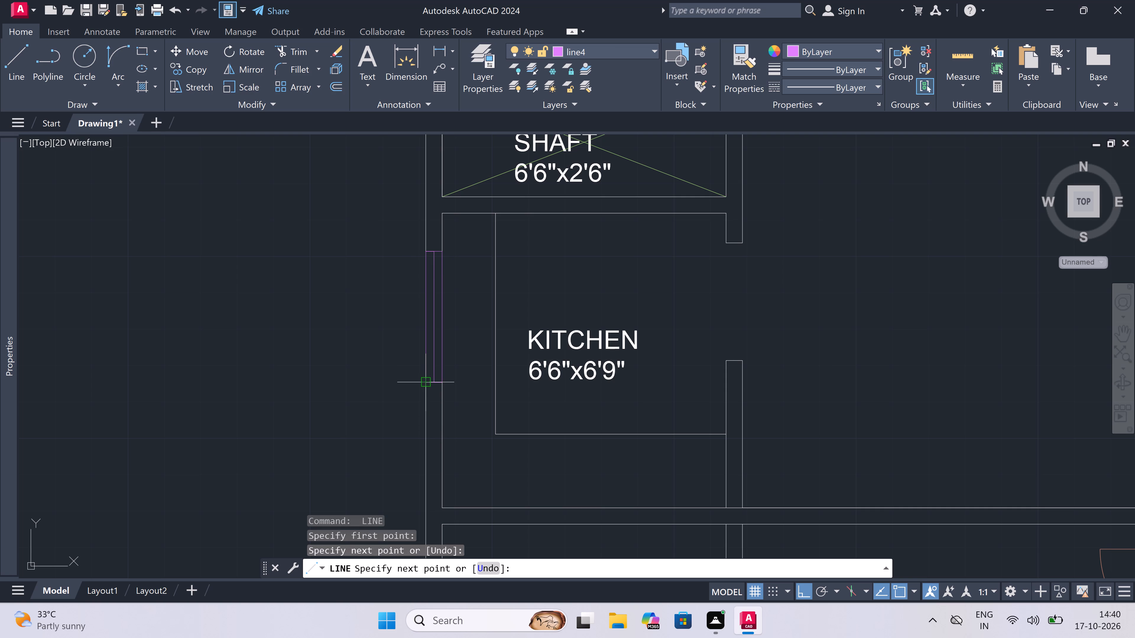
key(Escape)
On layer 0, draw the Unit-2 kitchen's counter edge from its east wall about 5'5" west, turning south to the south wall.
scroll(433, 322, down, 4)
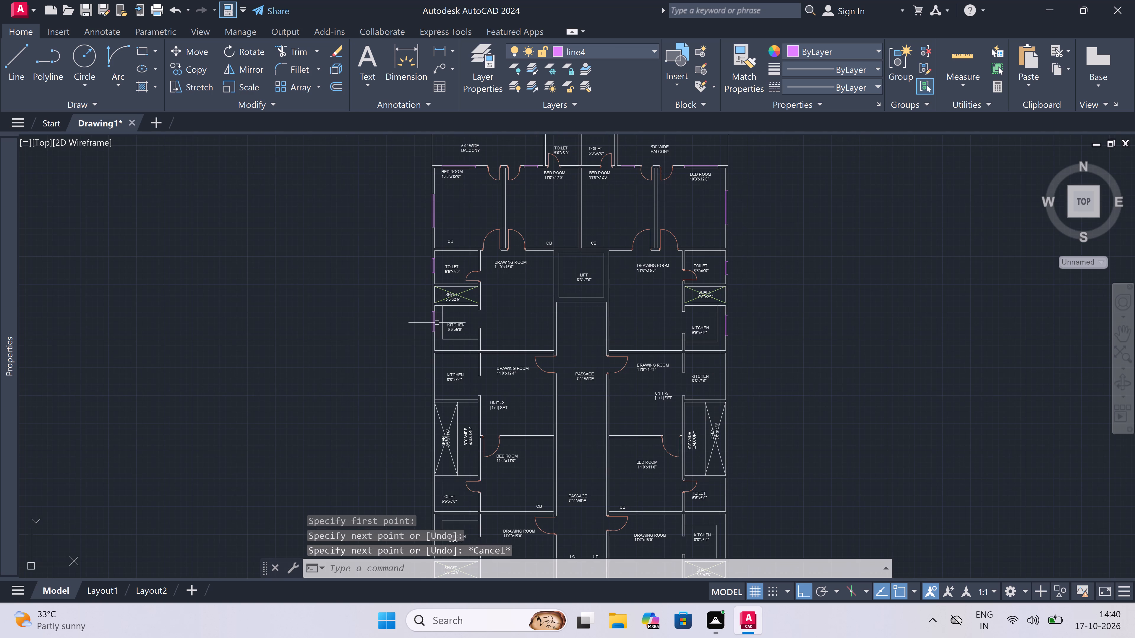
scroll(442, 398, up, 1)
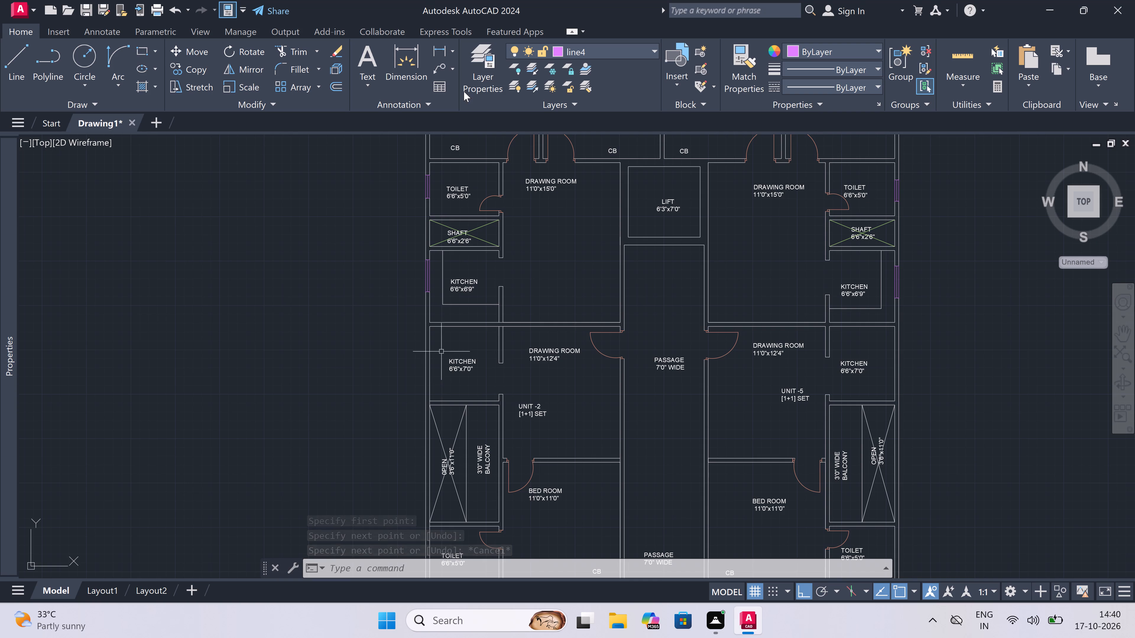
click(603, 42)
click(607, 49)
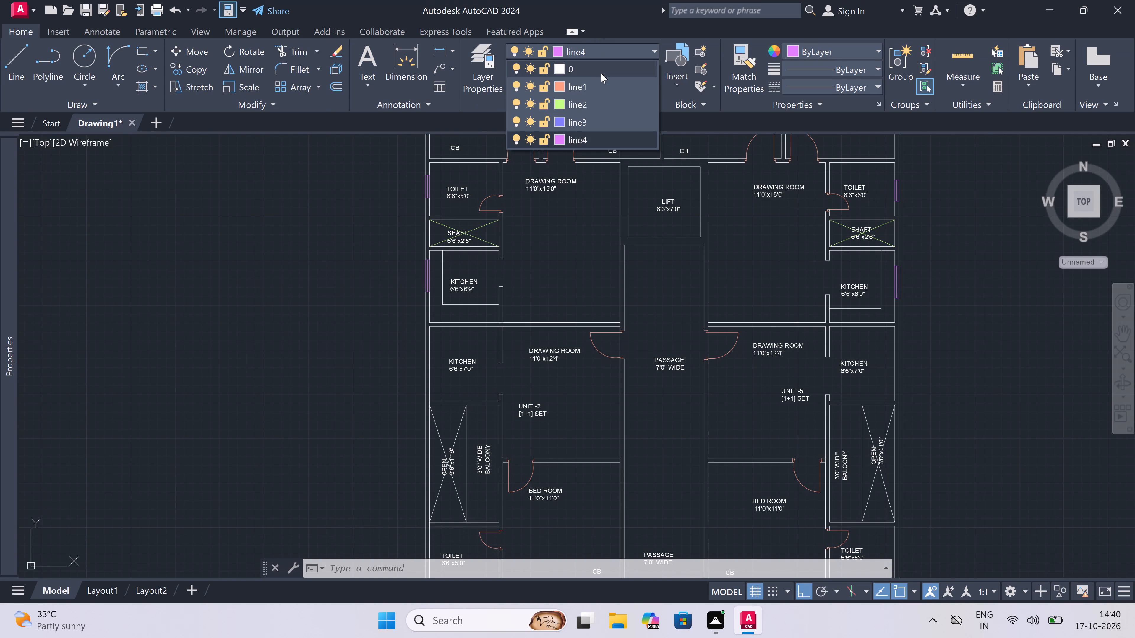
click(601, 68)
scroll(466, 400, up, 2)
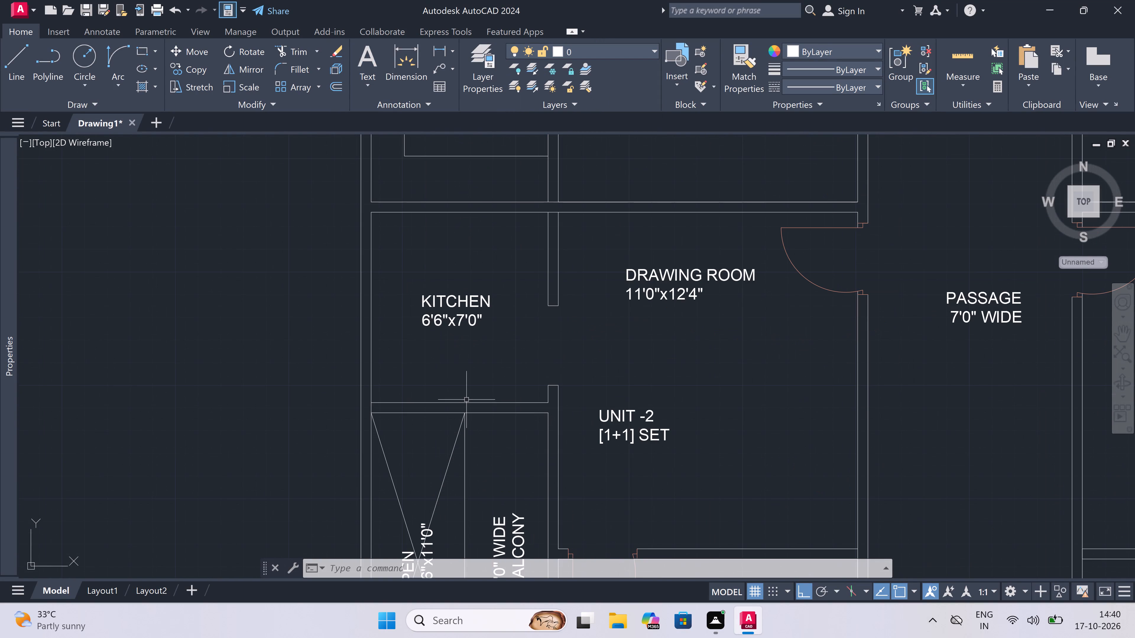
key(space)
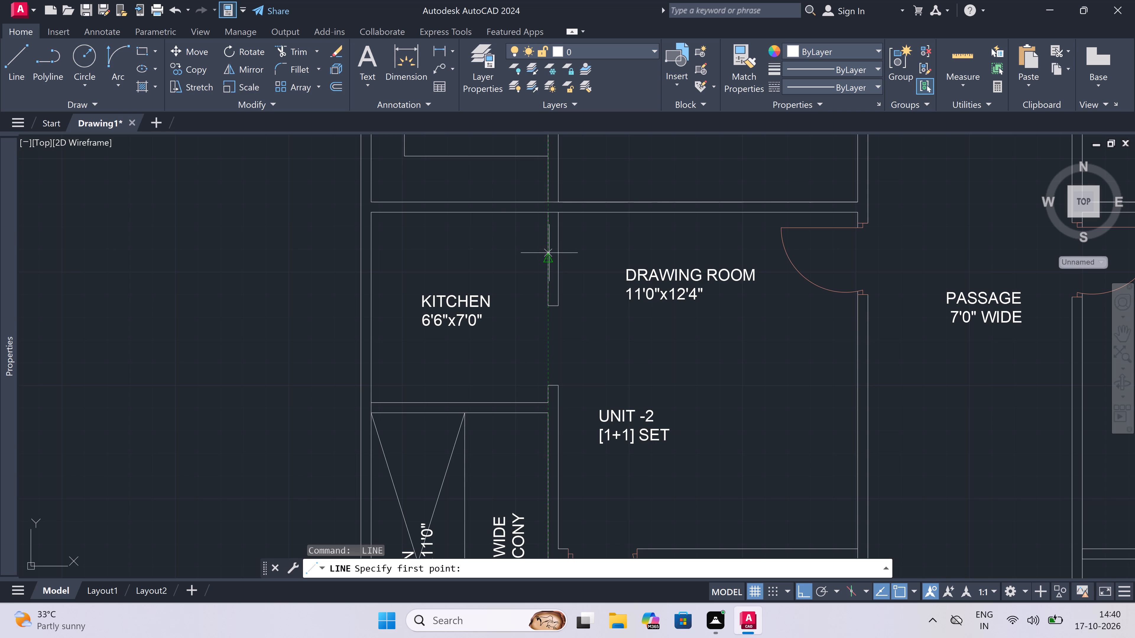
click(549, 249)
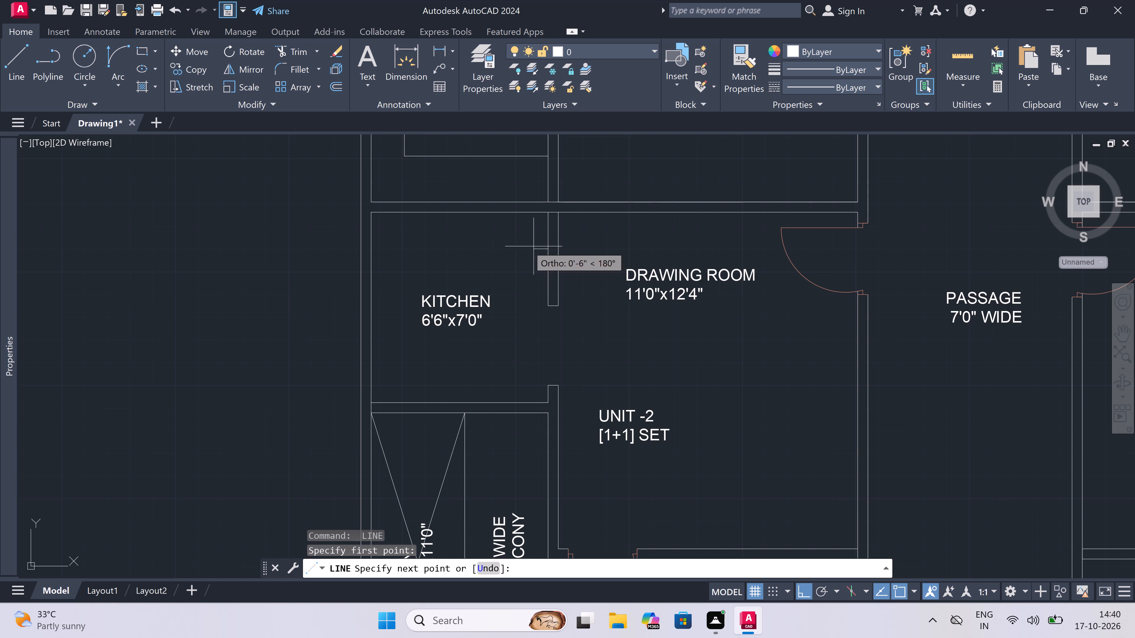
click(400, 243)
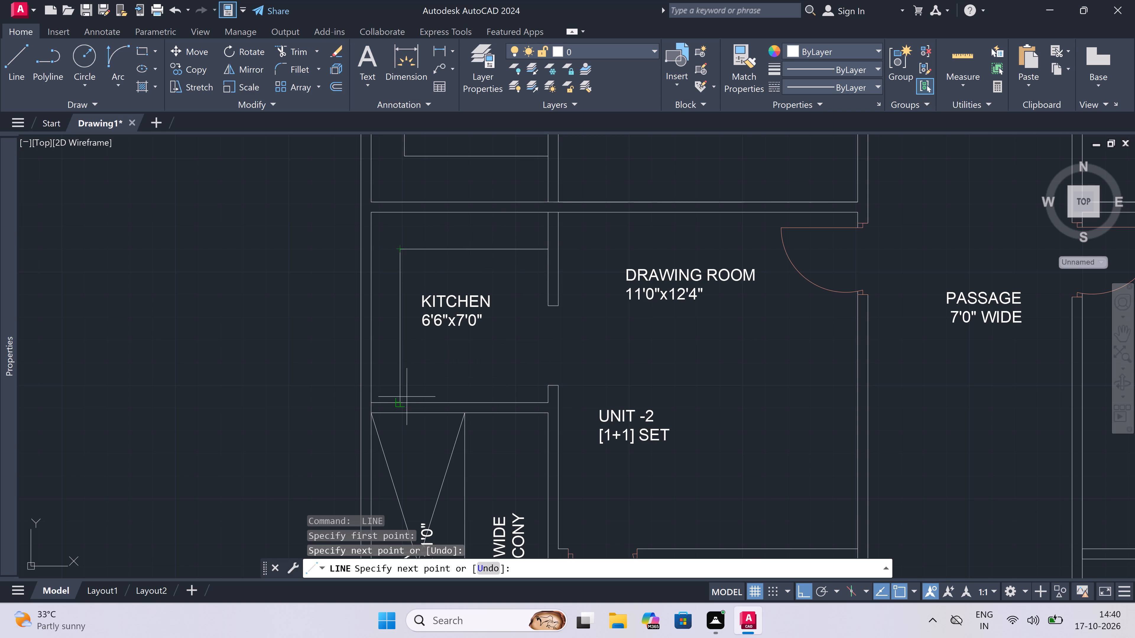
click(405, 398)
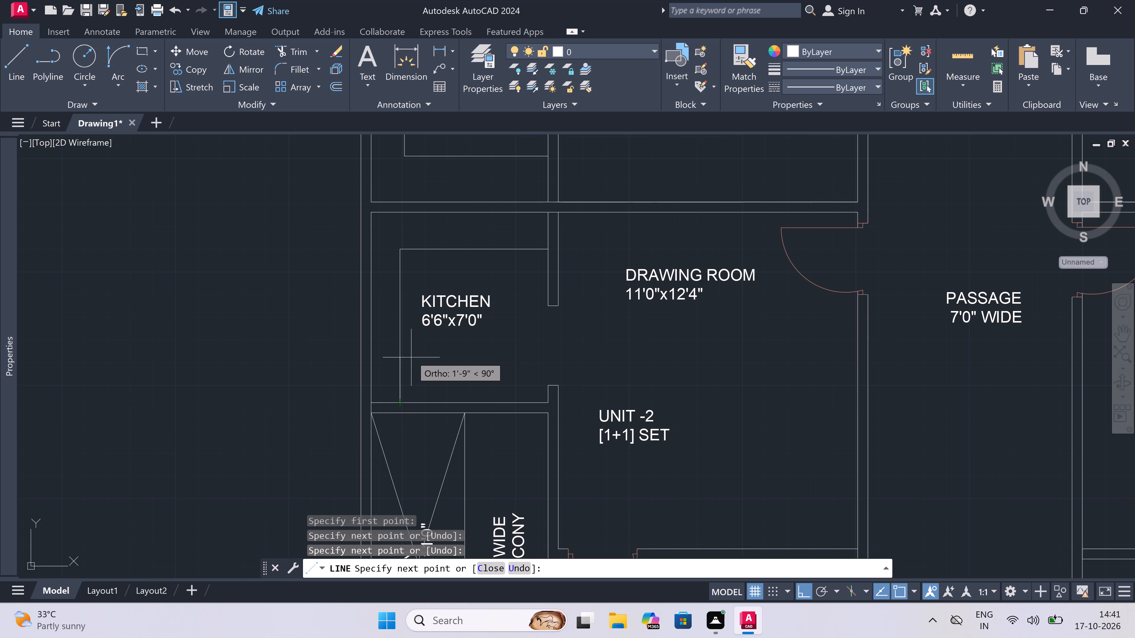
key(Escape)
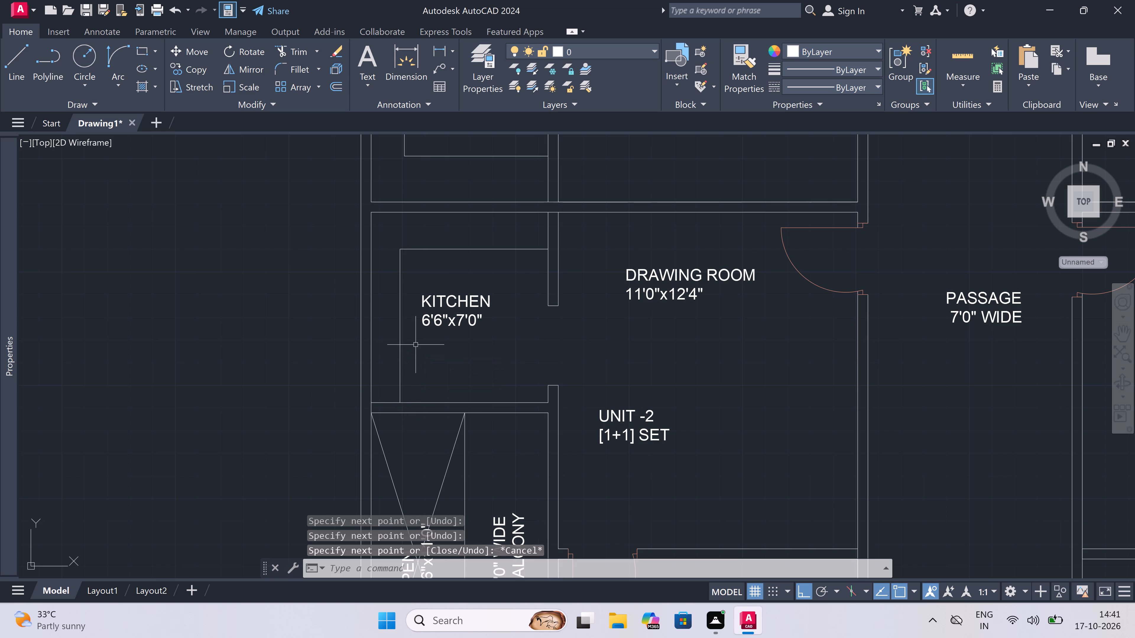
Draw the Unit-5 kitchen's counter edge from its west wall about 4'11" east, turning south to the south wall.
key(space)
scroll(421, 295, down, 4)
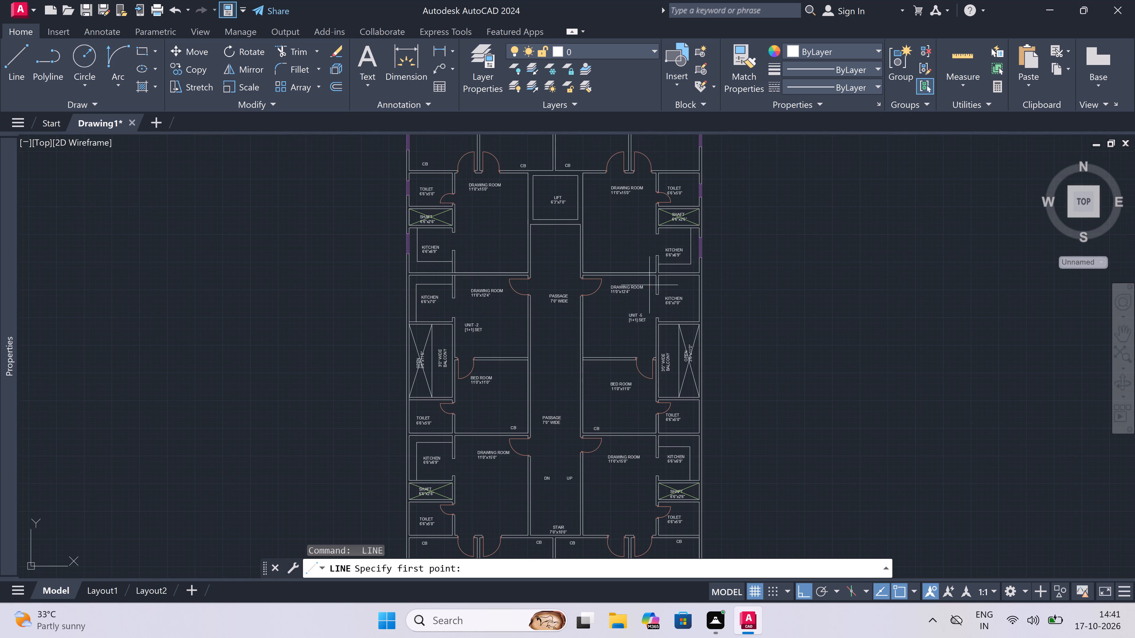
scroll(678, 284, up, 3)
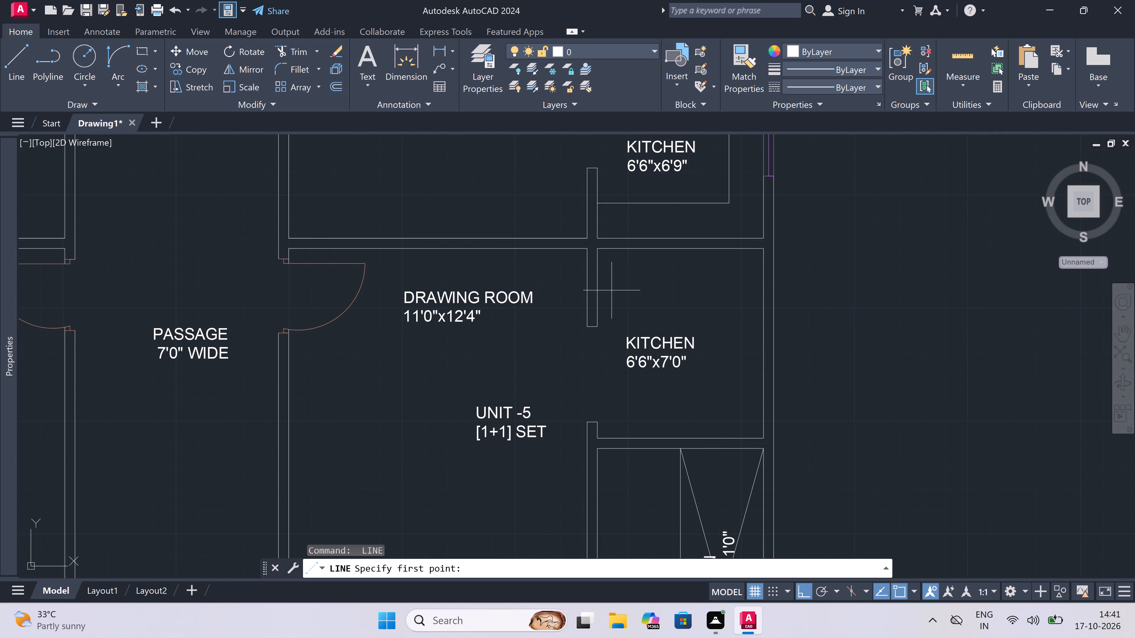
click(602, 289)
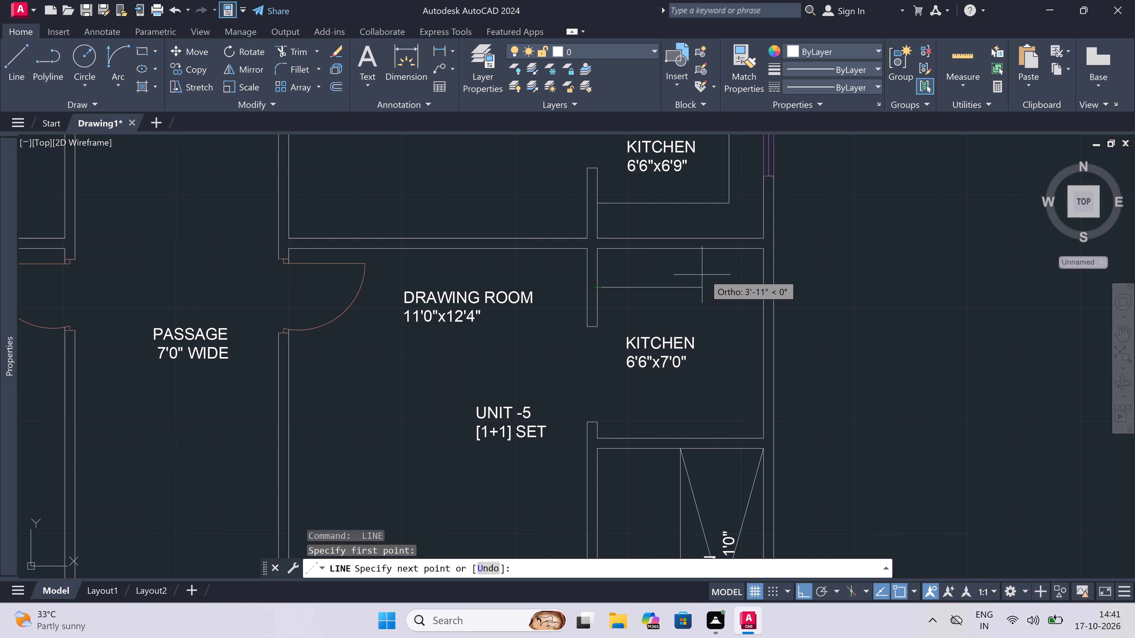
click(730, 283)
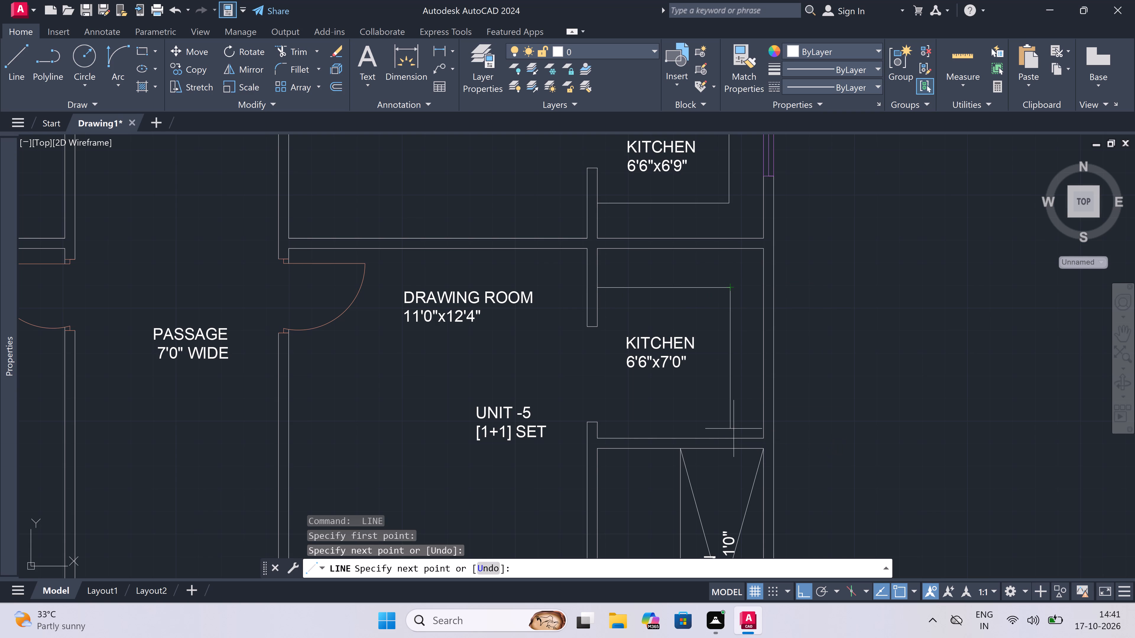
click(729, 435)
key(Escape)
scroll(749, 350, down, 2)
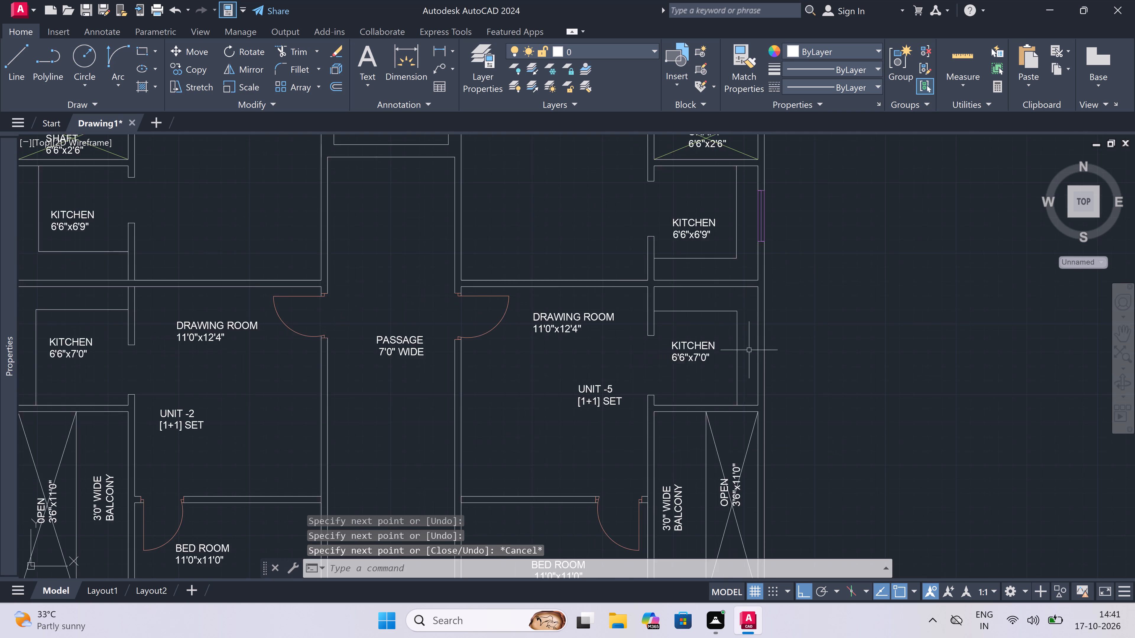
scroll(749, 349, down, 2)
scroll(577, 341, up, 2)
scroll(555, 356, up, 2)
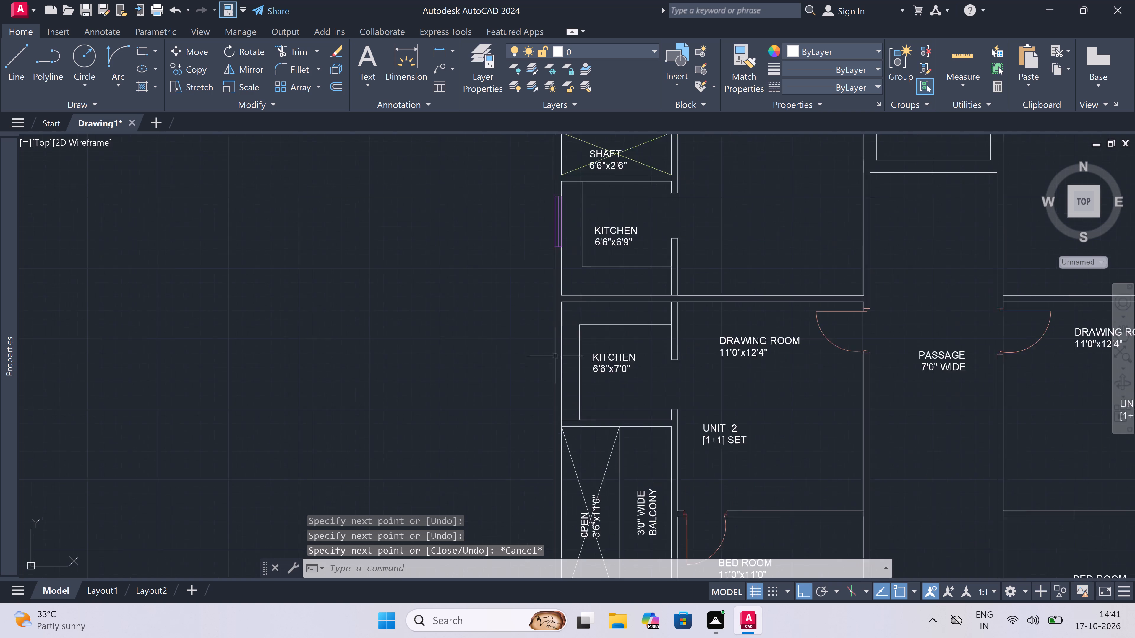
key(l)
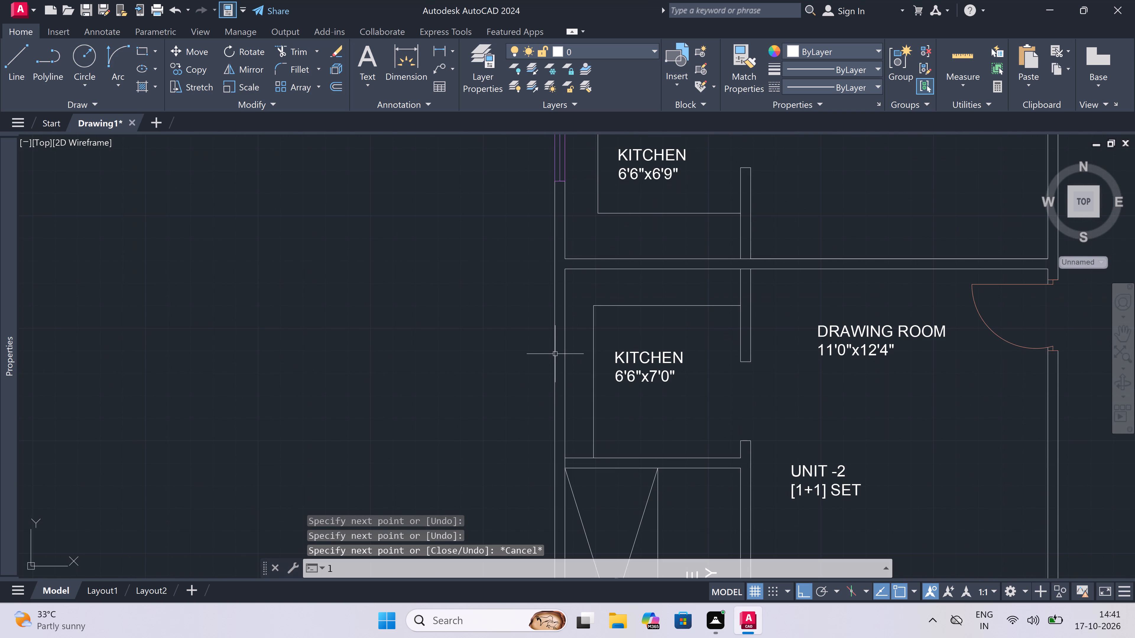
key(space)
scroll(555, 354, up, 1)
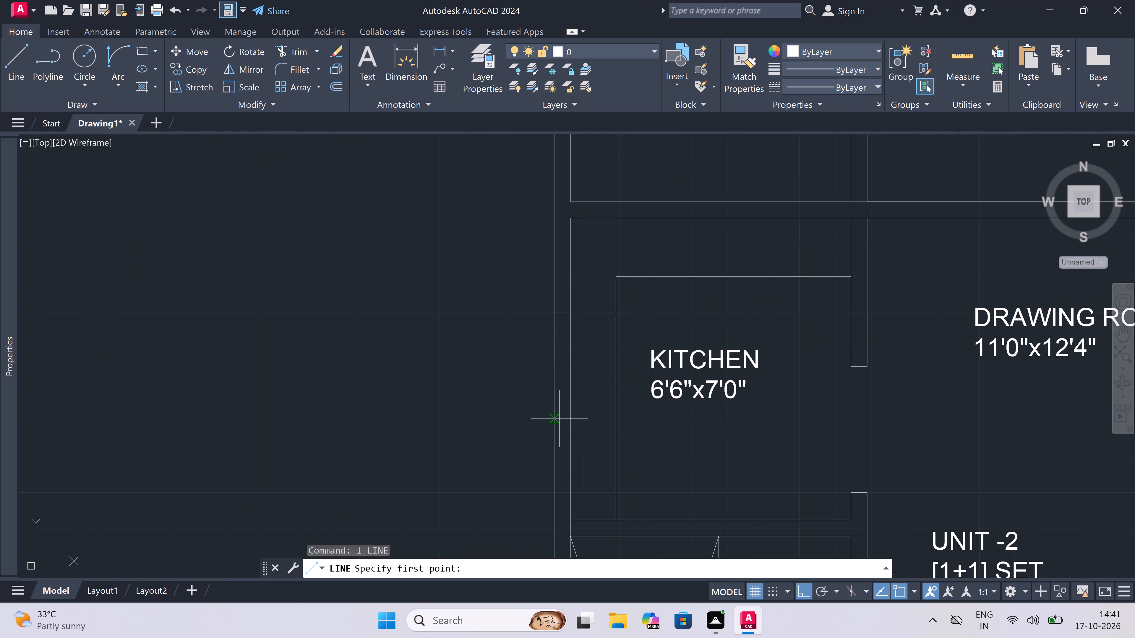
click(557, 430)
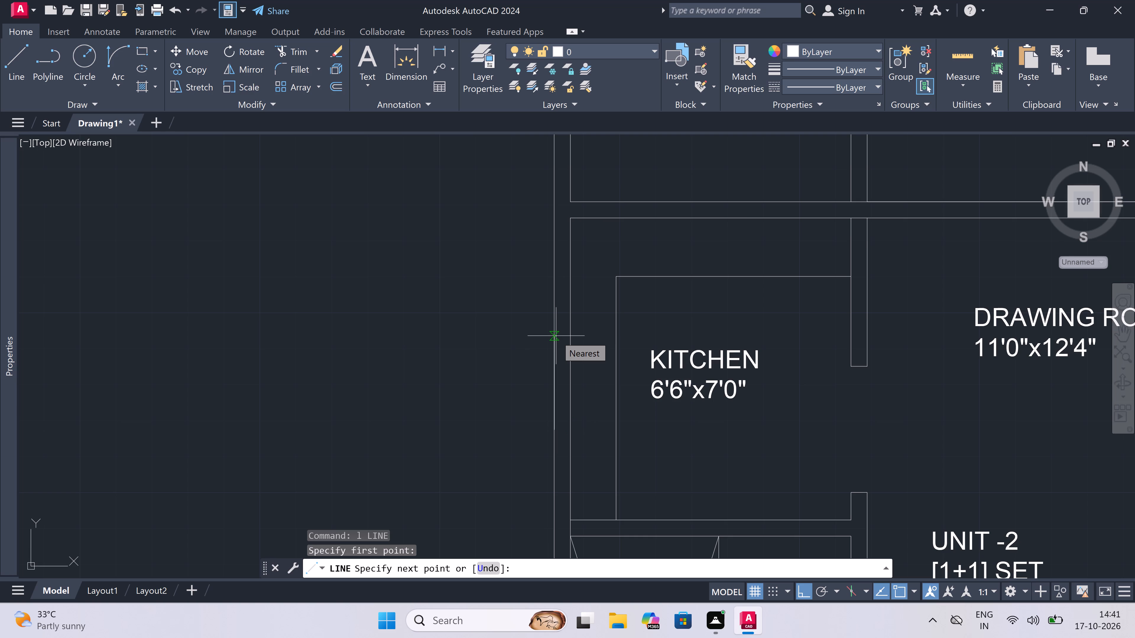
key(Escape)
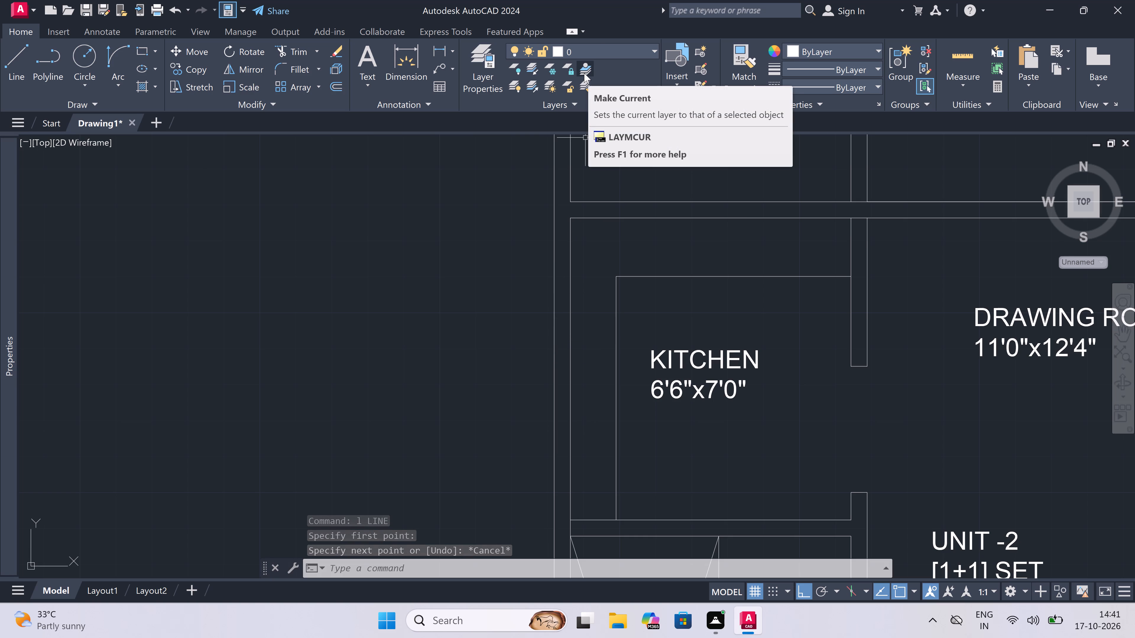
On layer line4, draw a window in the Unit-2 kitchen's west wall: south jamb, 3' centre line running north, and north jamb.
click(599, 43)
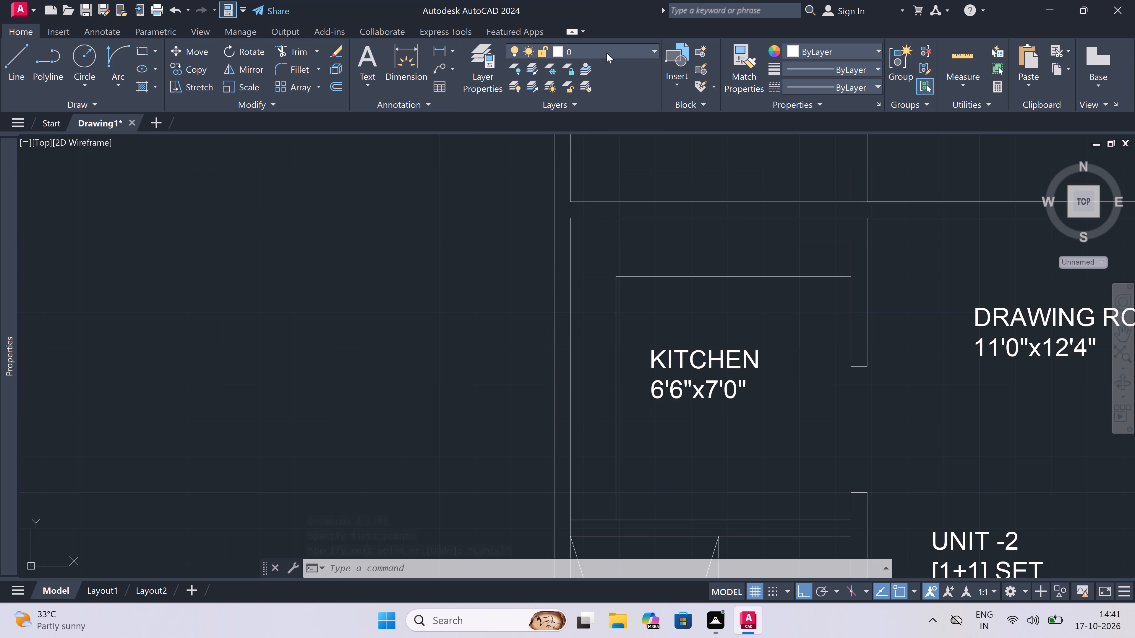
click(607, 53)
click(615, 142)
key(l)
key(space)
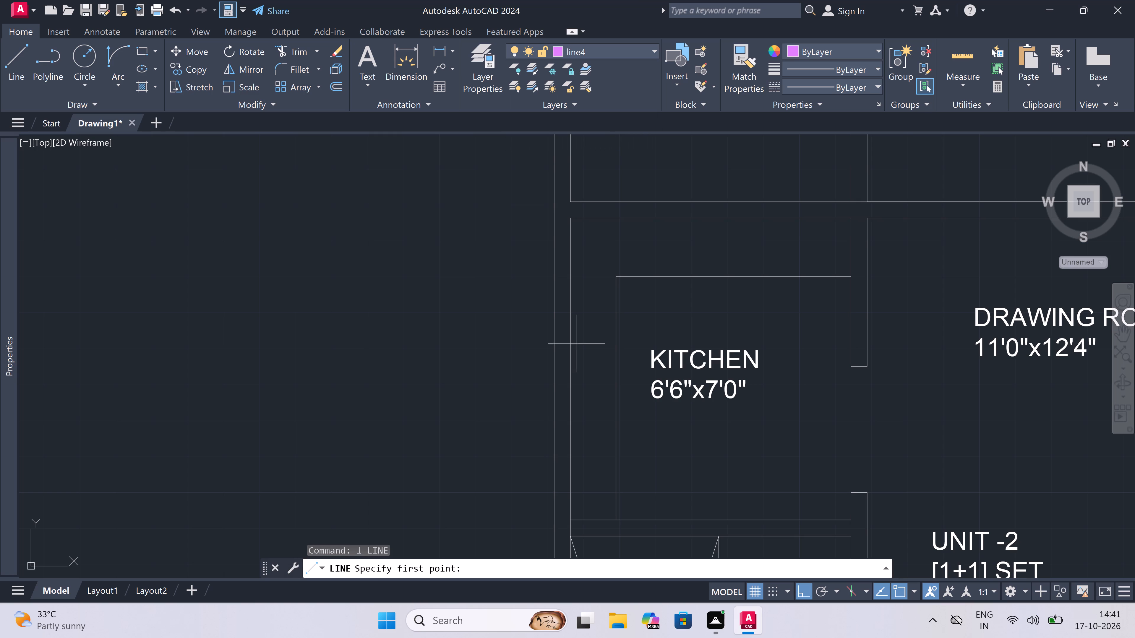
double_click(558, 423)
click(572, 419)
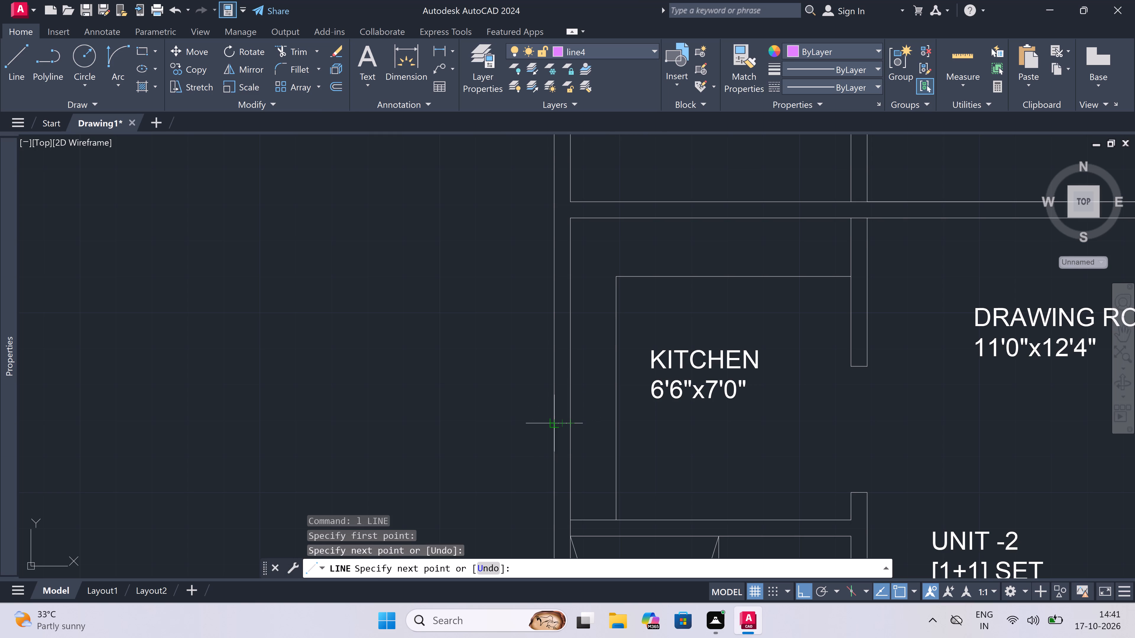
click(564, 418)
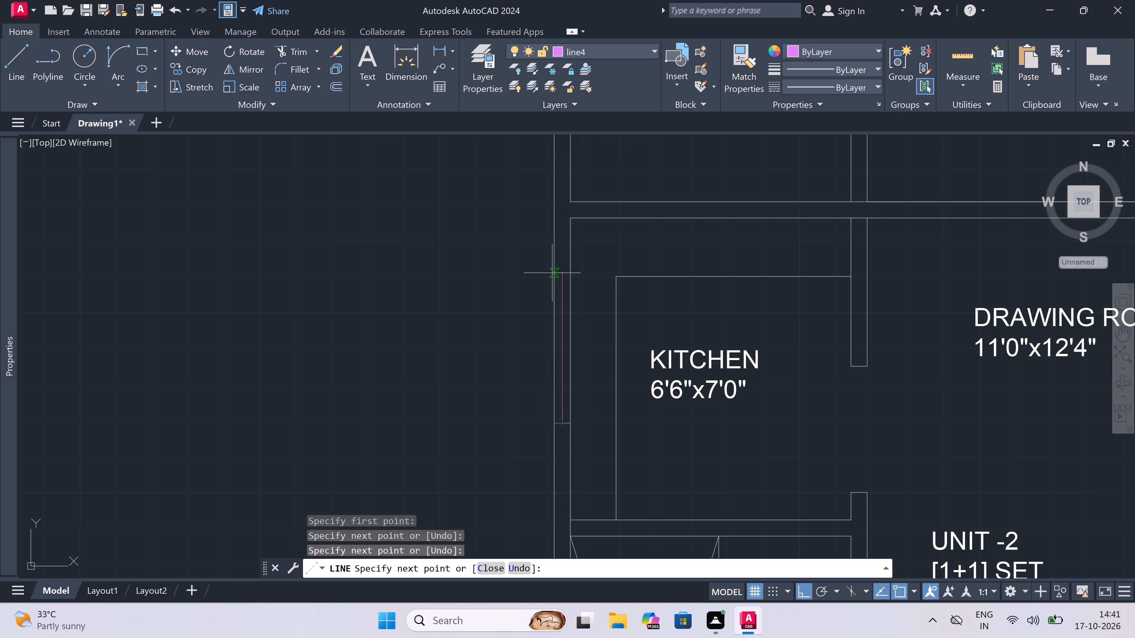
key(3)
key(apostrophe)
key(space)
right_drag(542, 333, 300, 637)
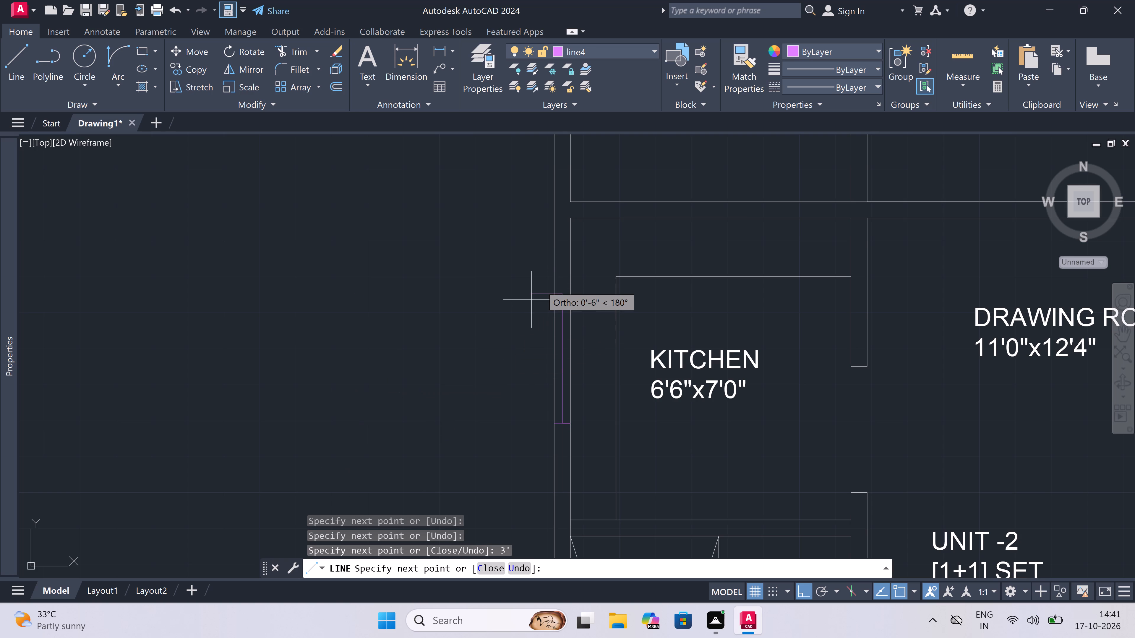
scroll(540, 285, up, 1)
scroll(568, 306, up, 1)
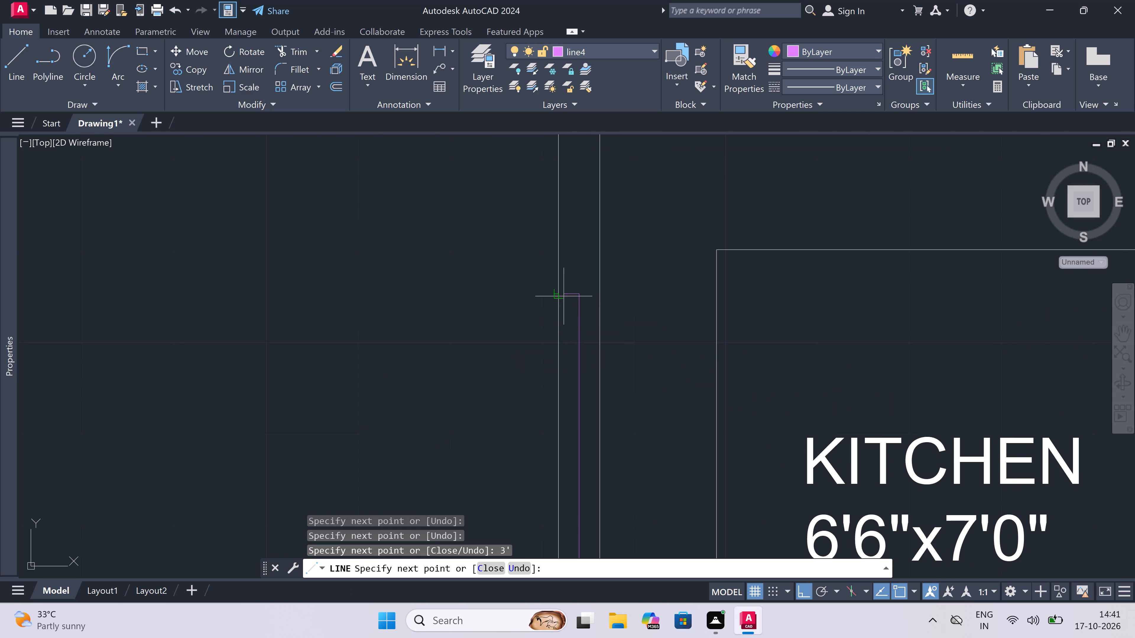
click(562, 294)
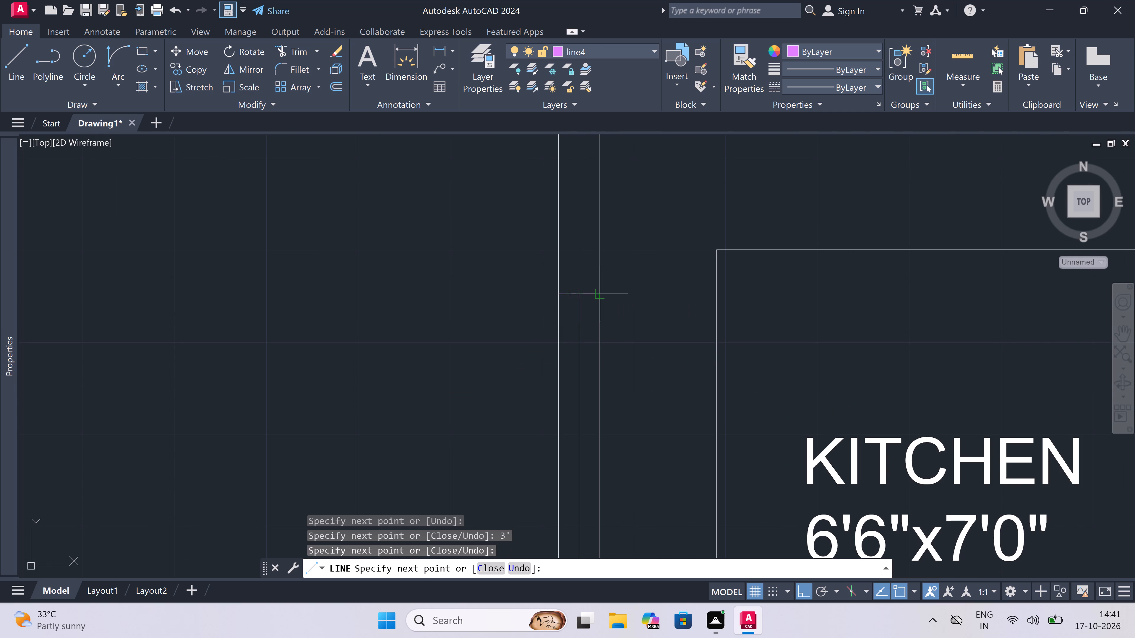
double_click(599, 292)
key(Escape)
scroll(583, 248, down, 4)
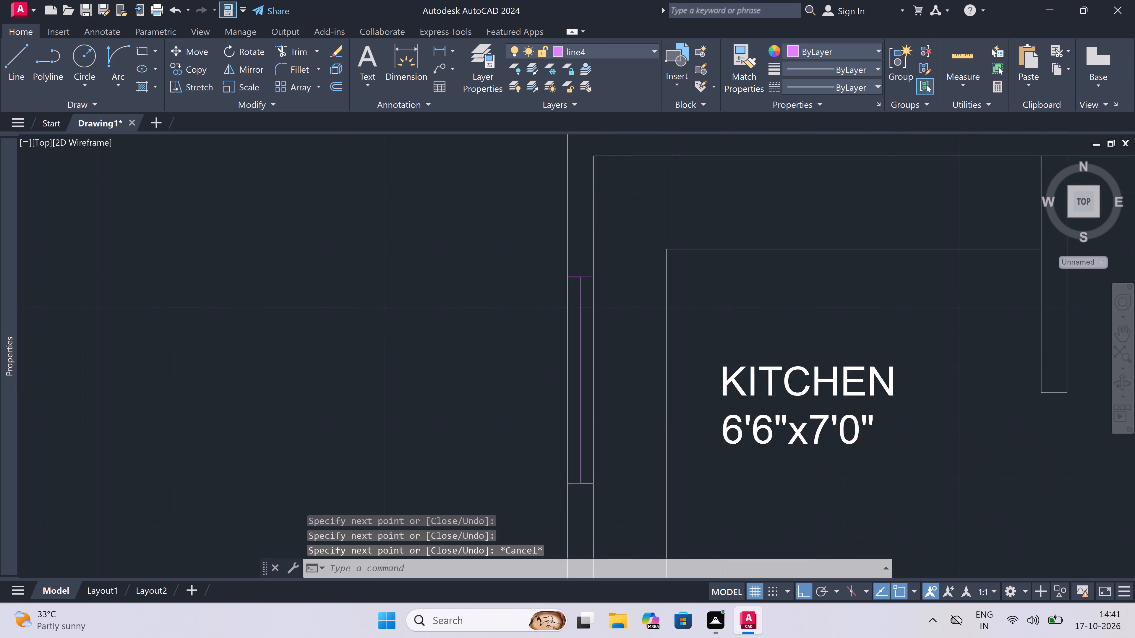
Trim the outer and inner wall lines between the jambs of the Unit-2 kitchen's window.
scroll(591, 269, up, 3)
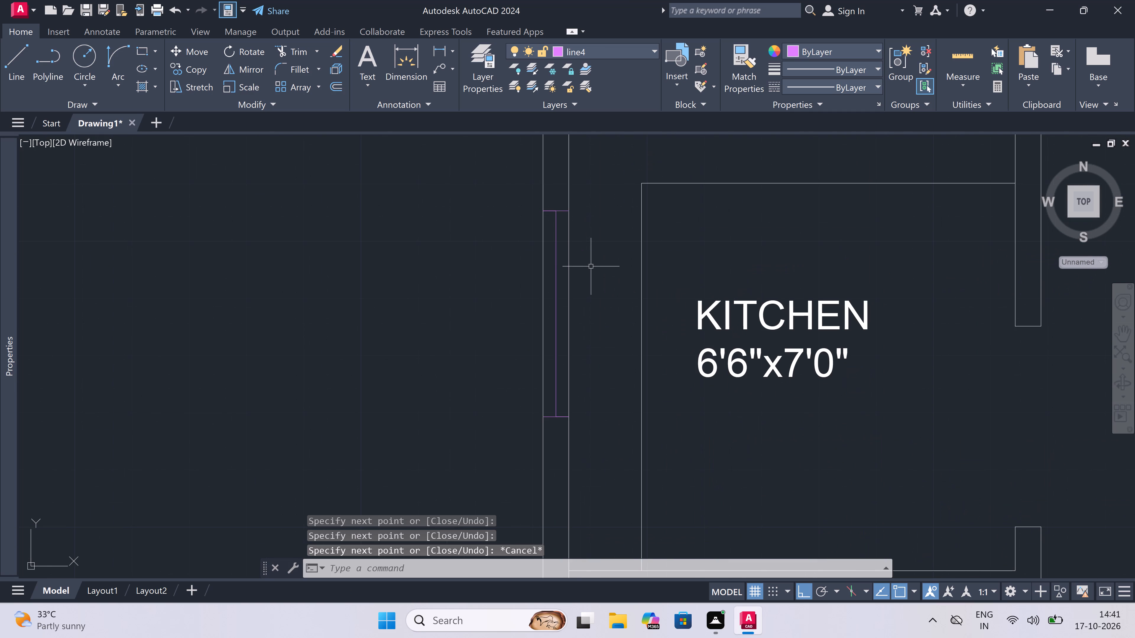
text(tr)
key(space)
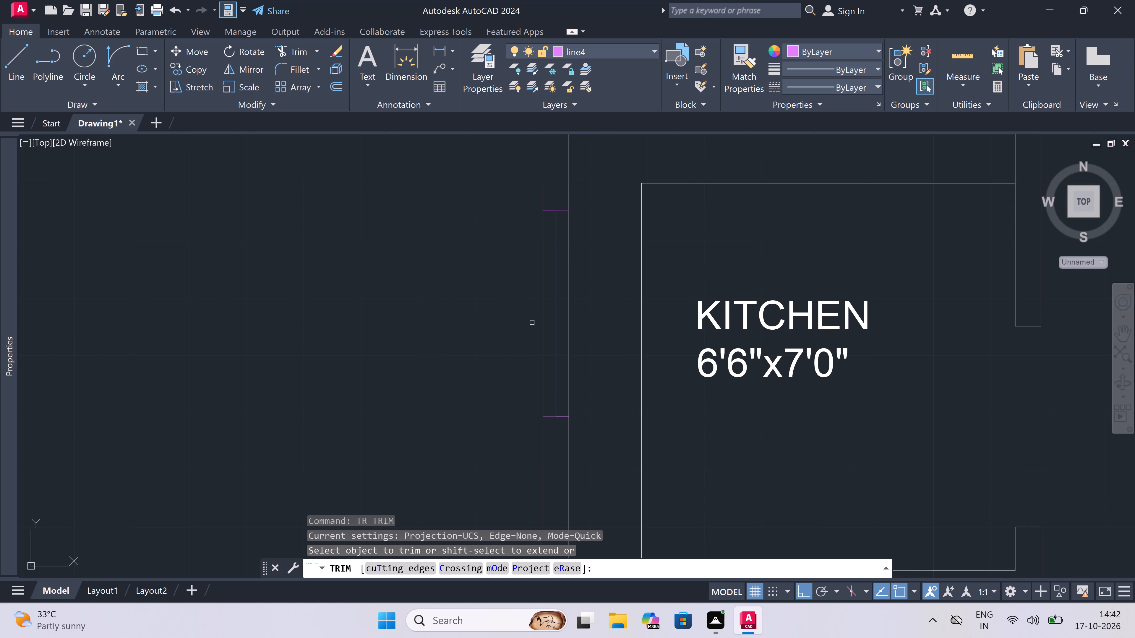
click(542, 310)
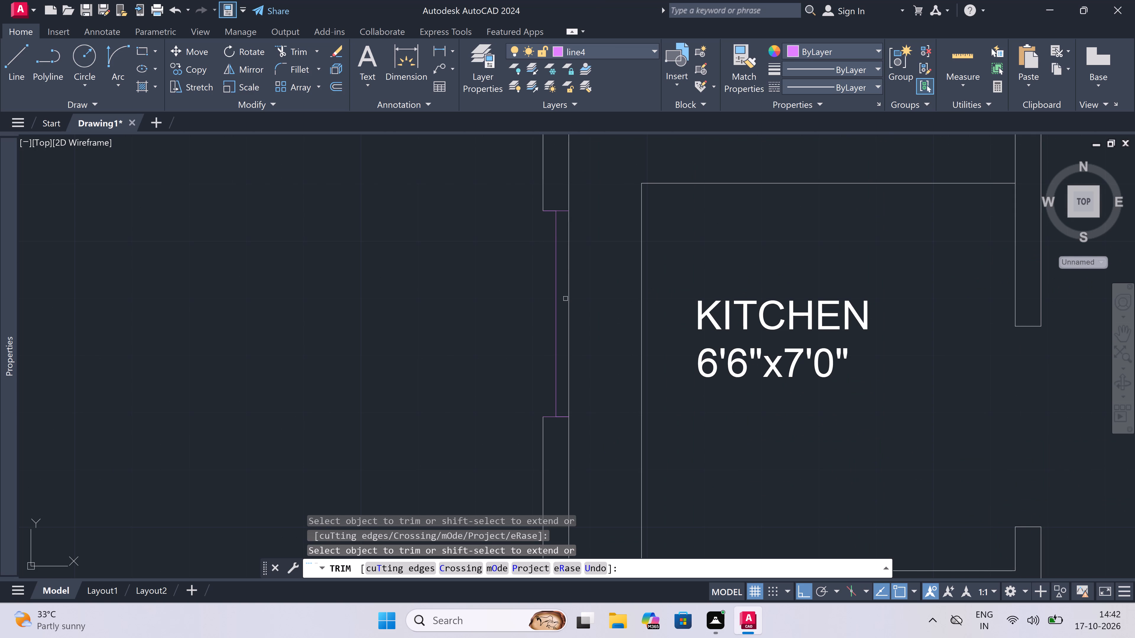
click(571, 297)
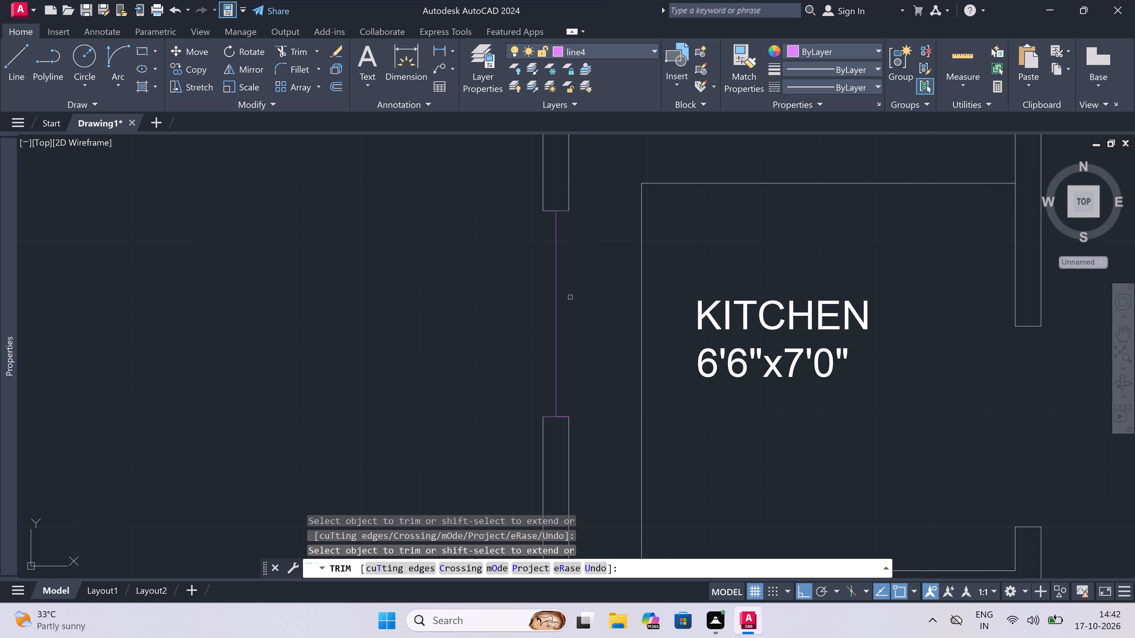
key(Escape)
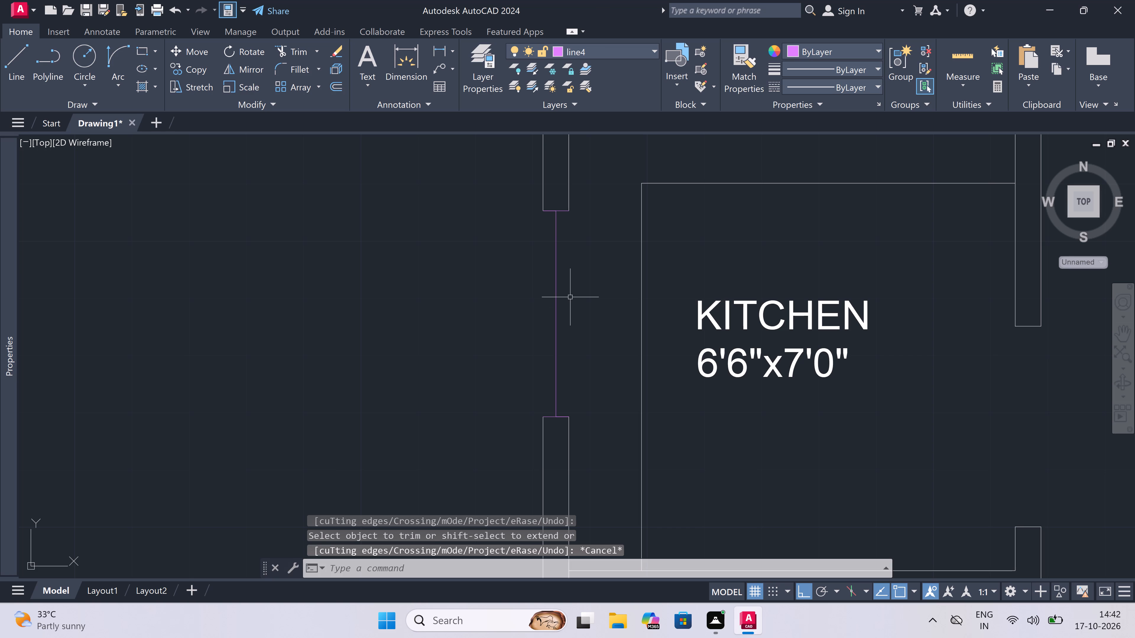
Draw lines along the inner and outer wall faces between the Unit-2 kitchen window's jambs to close the frame.
text(l)
key(space)
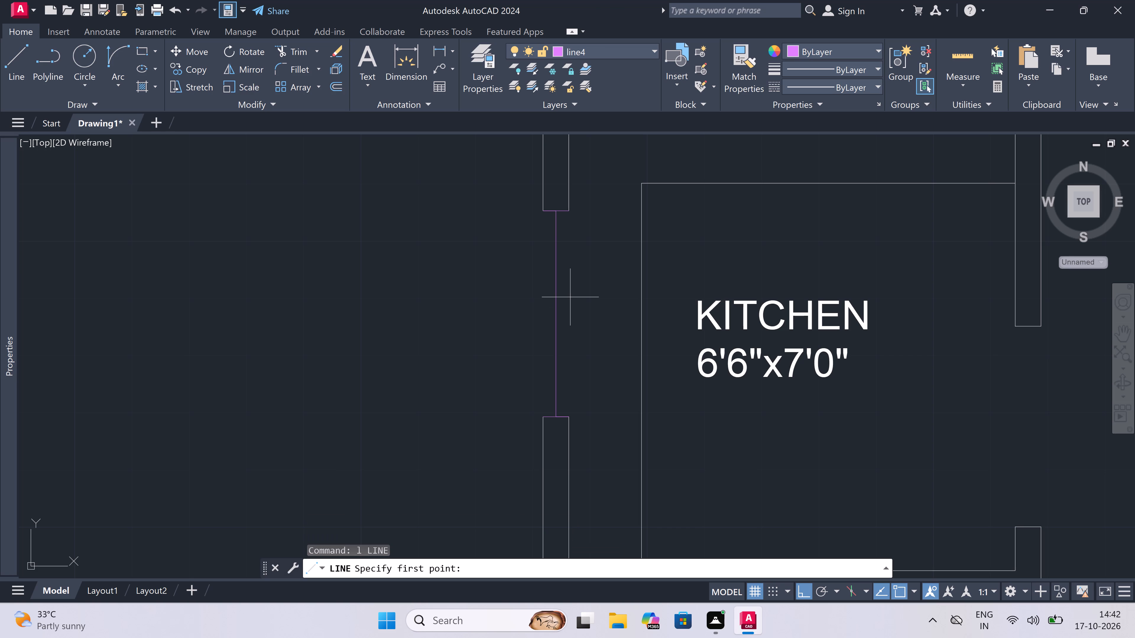
click(570, 214)
click(569, 416)
key(Escape)
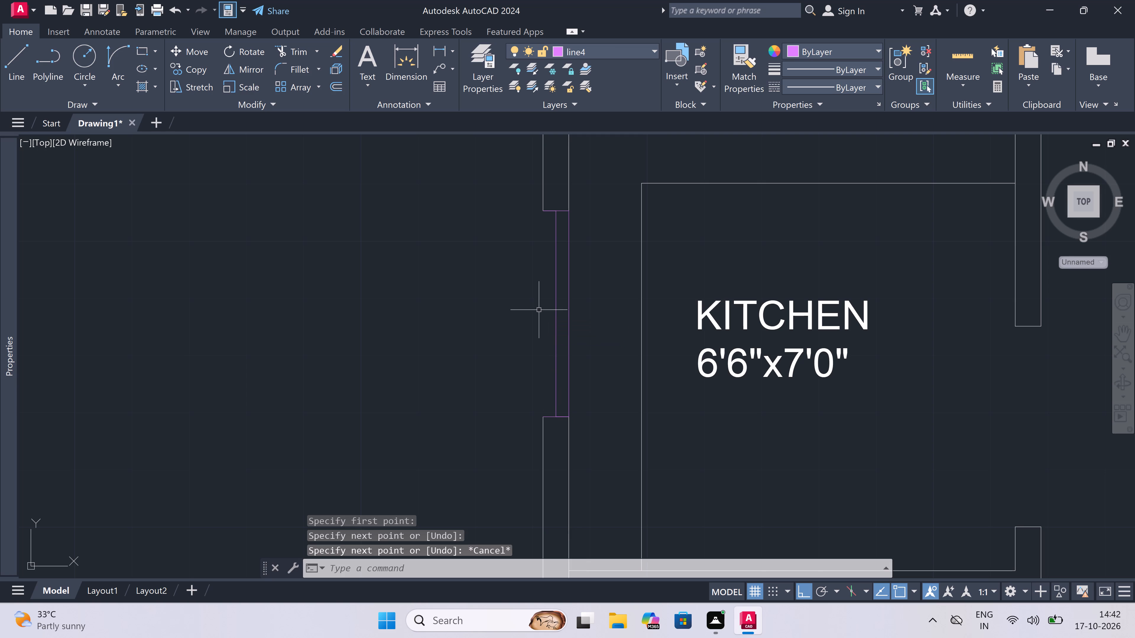
key(space)
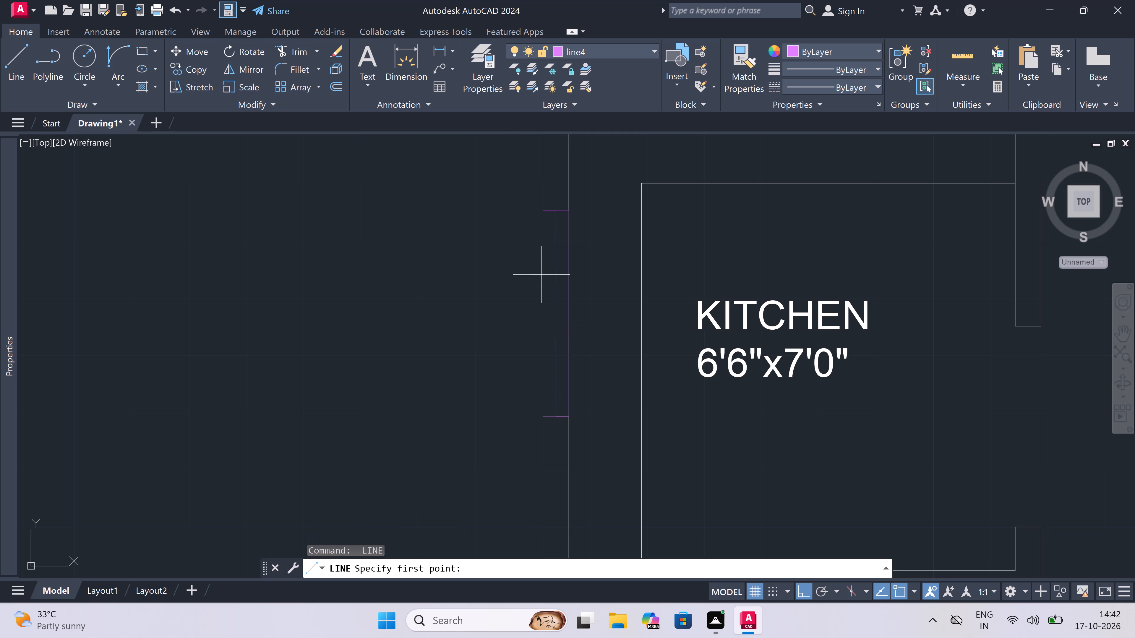
scroll(541, 275, left, 20)
scroll(541, 275, right, 20)
scroll(541, 275, right, 5)
scroll(541, 275, left, 8)
scroll(541, 275, right, 4)
scroll(541, 275, left, 9)
scroll(541, 275, right, 7)
scroll(541, 275, left, 1)
scroll(541, 275, right, 5)
scroll(541, 275, left, 1)
click(540, 213)
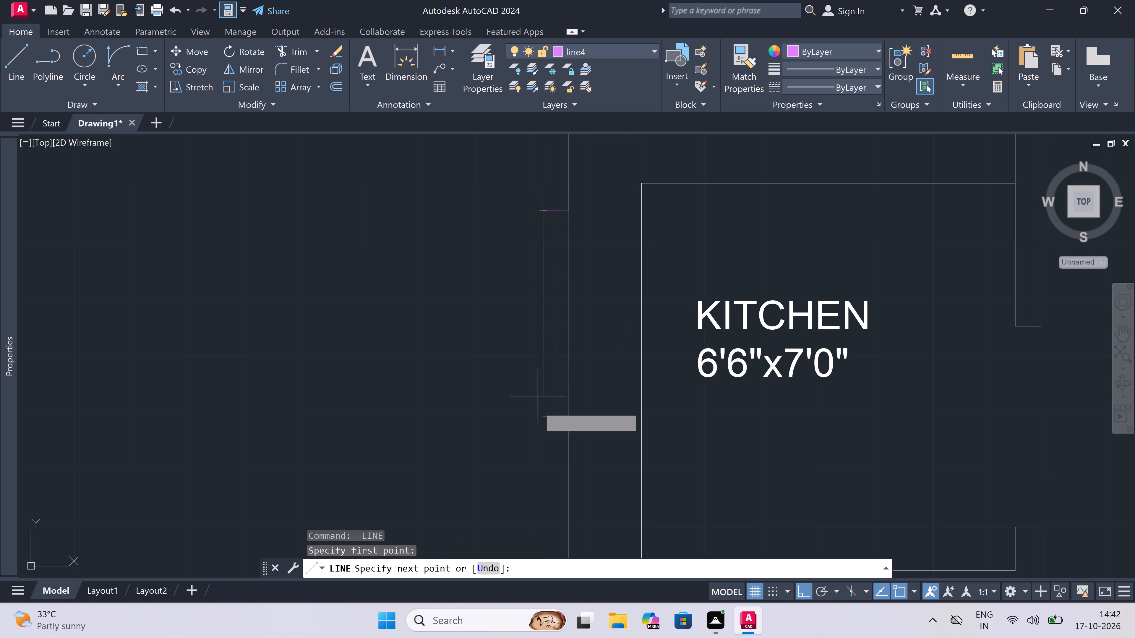
click(542, 418)
key(Escape)
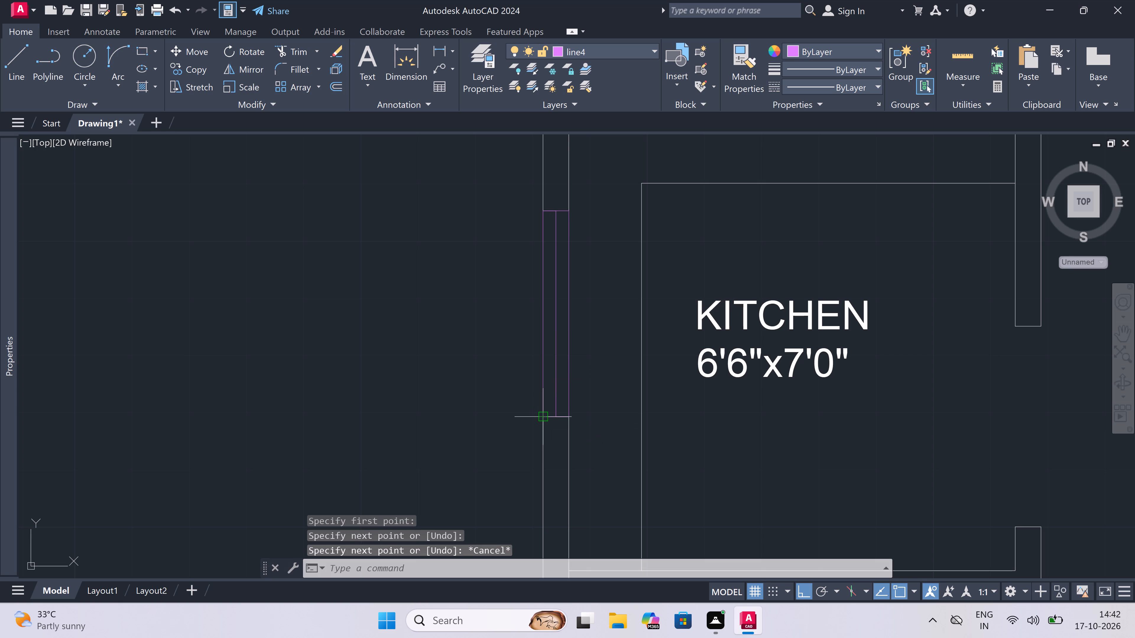
Examine the Unit-2 balcony and bedroom walls and the surrounding units for remaining window locations.
scroll(552, 338, down, 6)
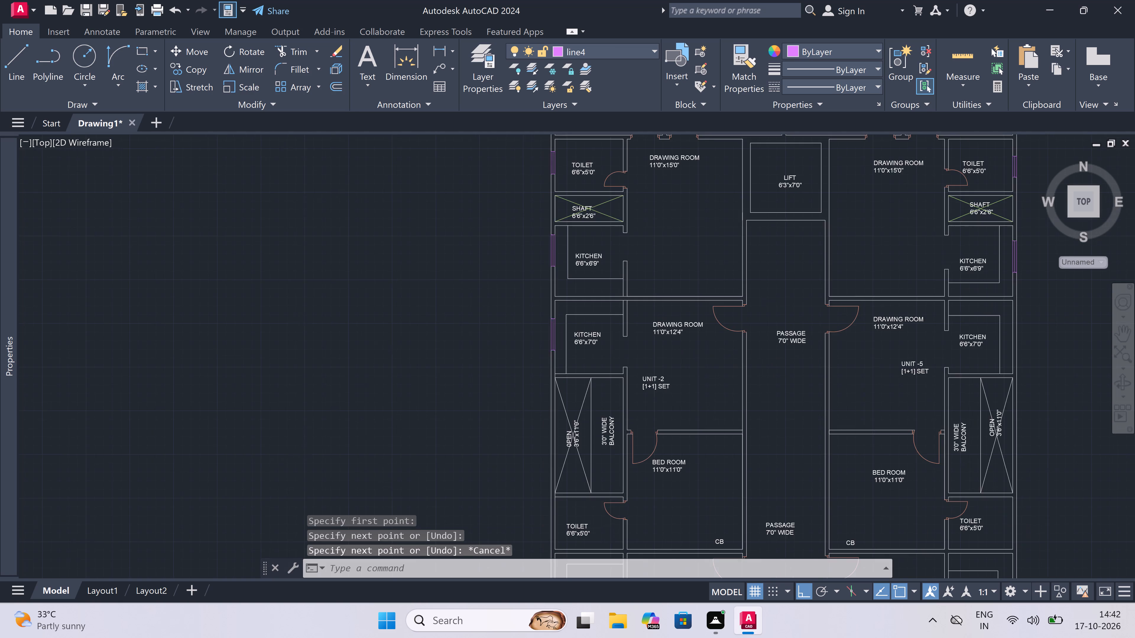
scroll(552, 338, down, 1)
scroll(555, 371, up, 2)
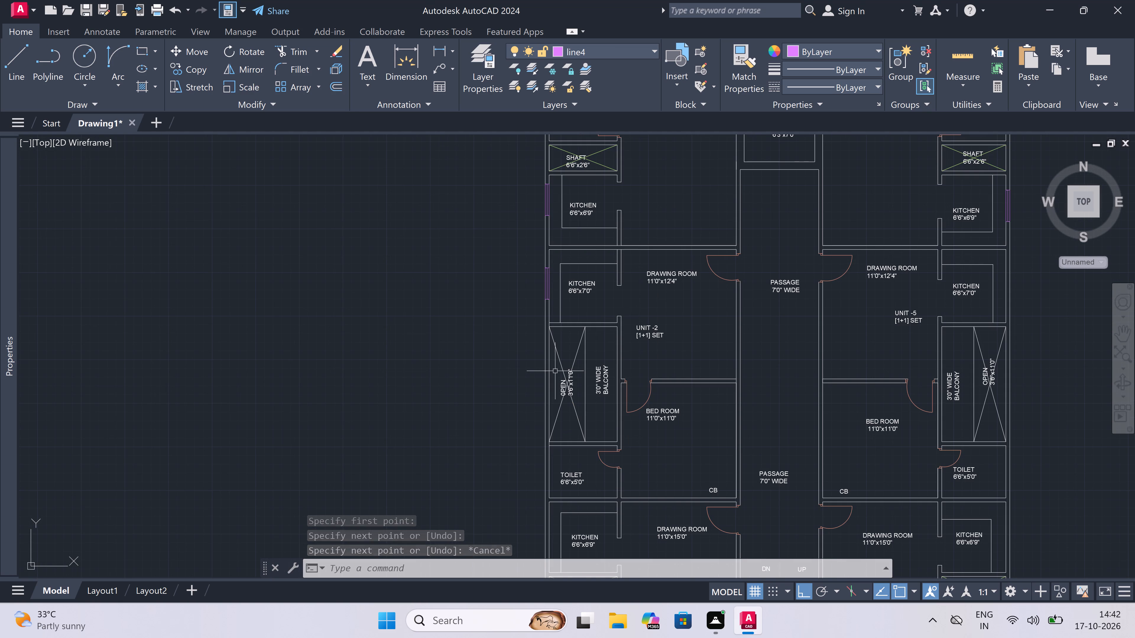
scroll(555, 371, down, 1)
scroll(582, 385, up, 1)
scroll(607, 392, up, 1)
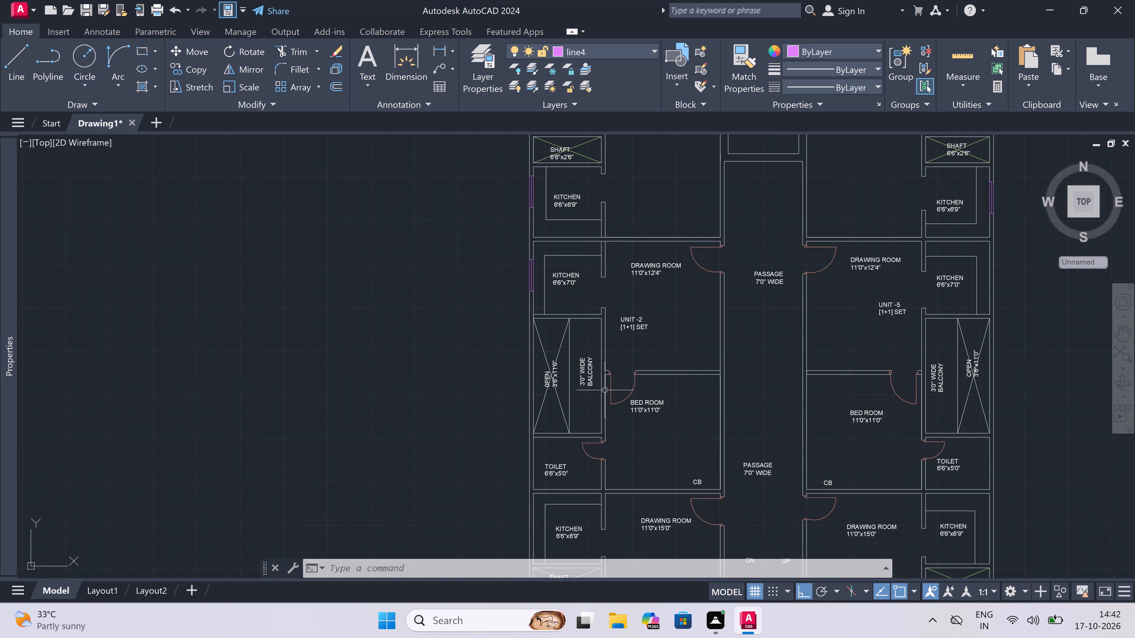
scroll(607, 392, up, 1)
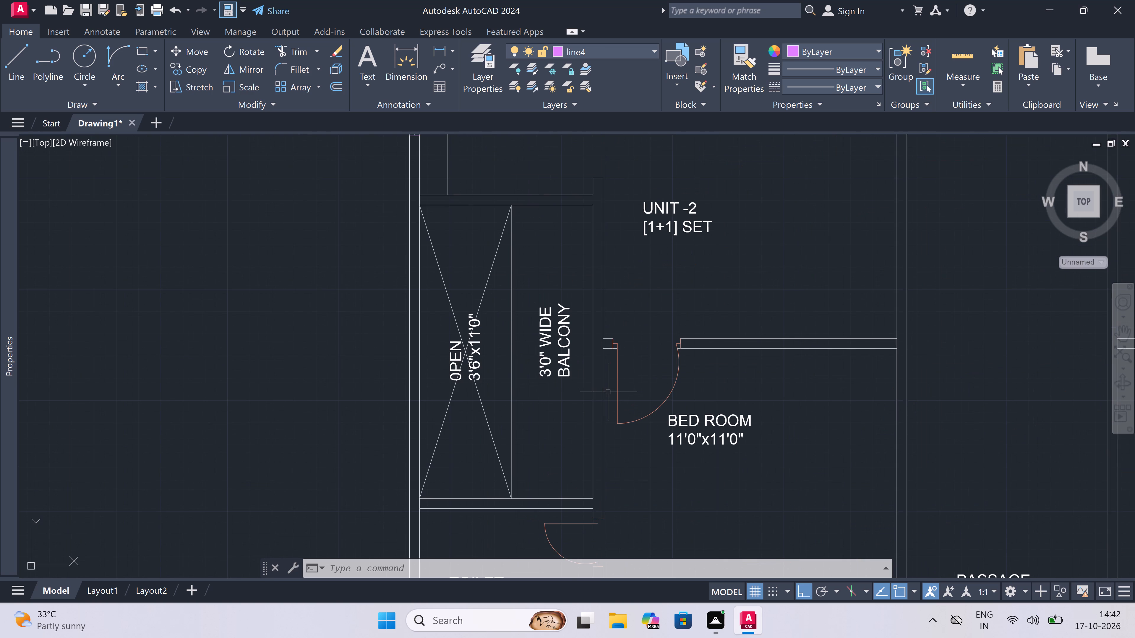
scroll(608, 393, down, 1)
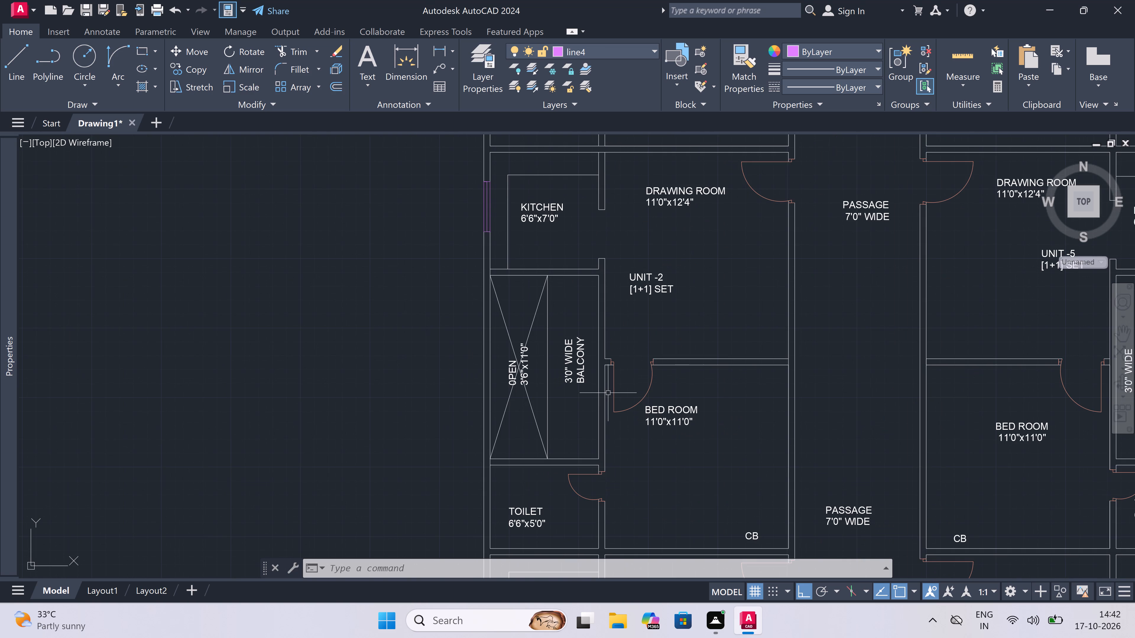
scroll(601, 324, down, 1)
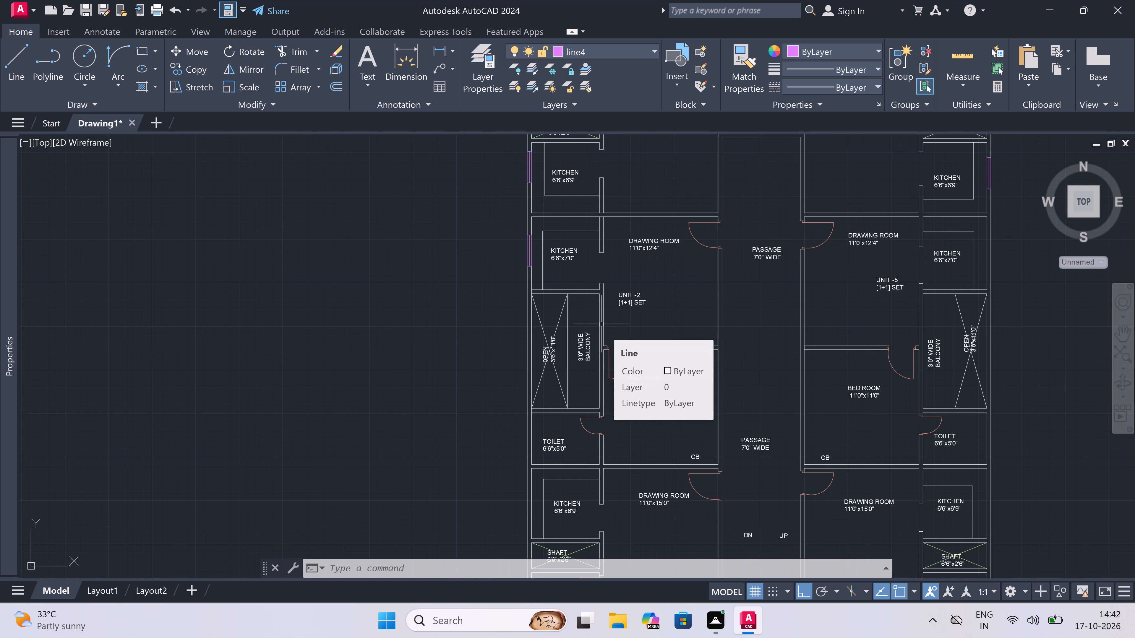
scroll(601, 324, down, 1)
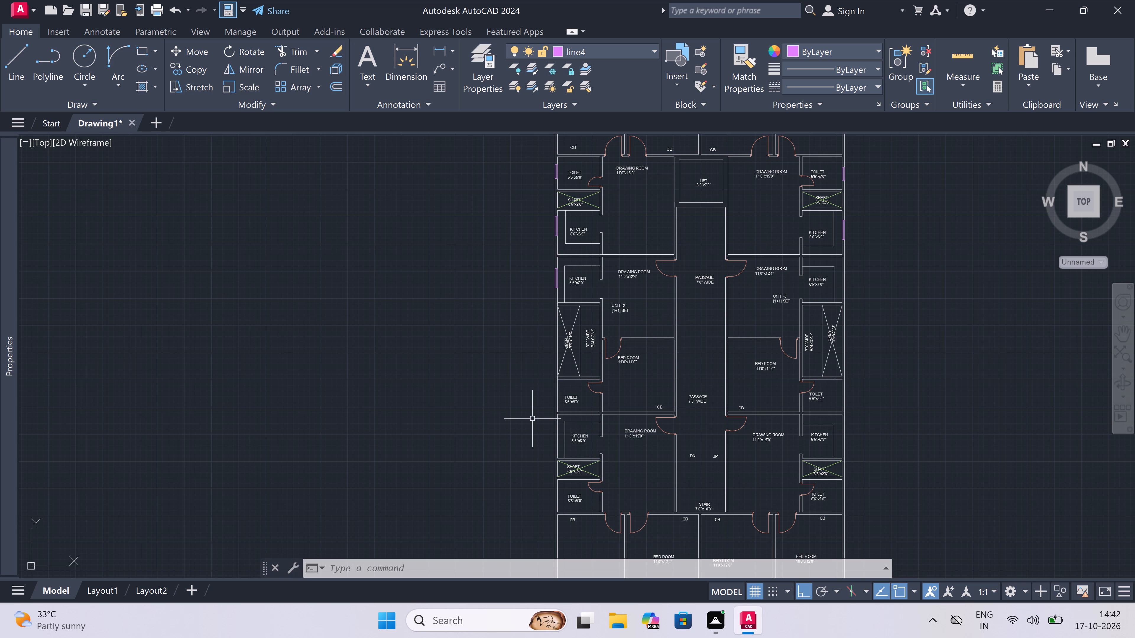
On layer line4, draw a window in the Unit-2 toilet's west wall: south jamb, 2' centre line running north, and north jamb.
scroll(555, 403, up, 2)
key(space)
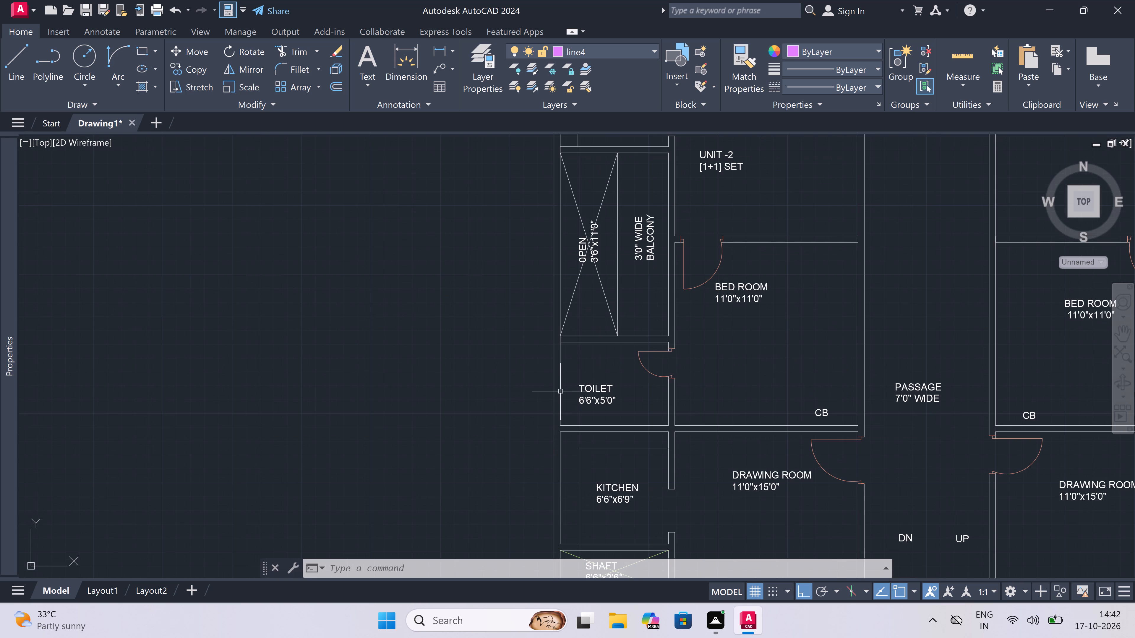
scroll(560, 391, up, 2)
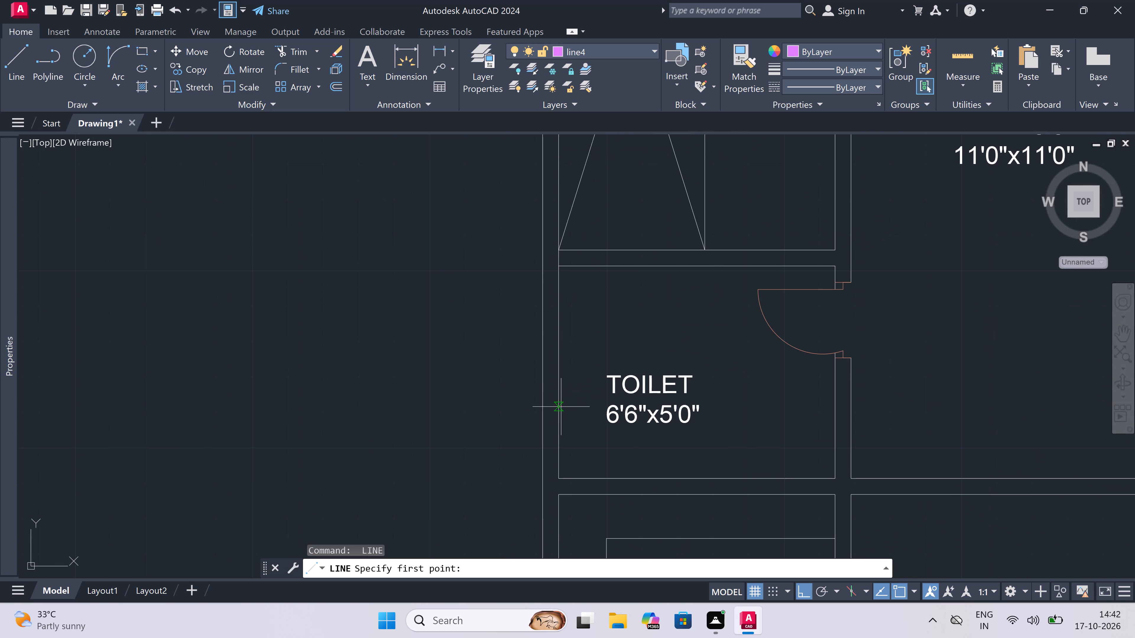
double_click(561, 425)
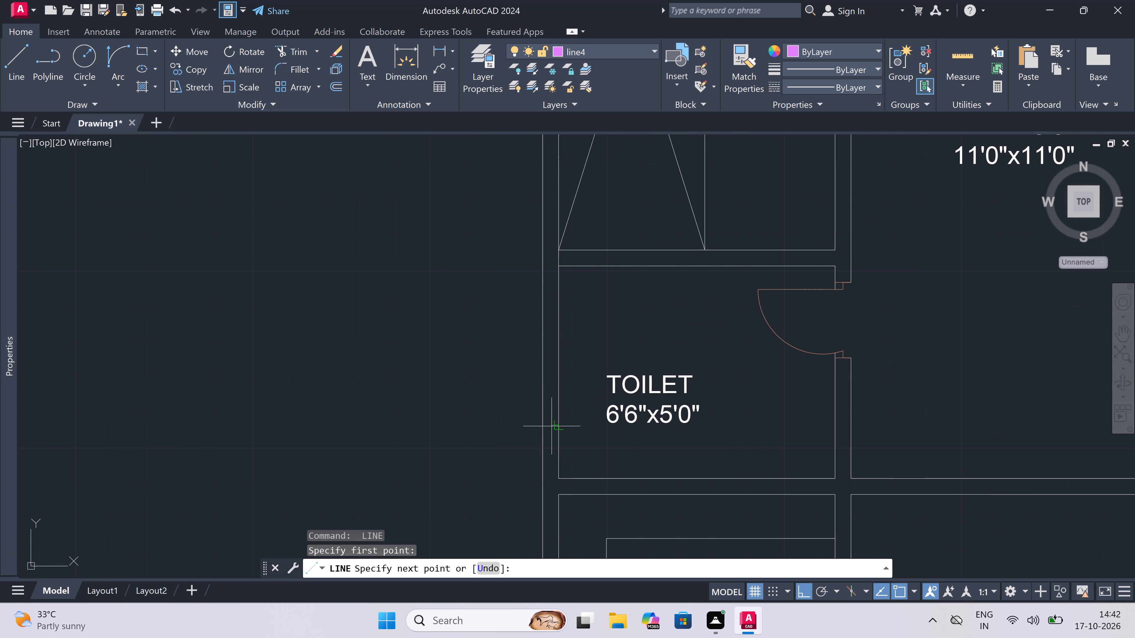
click(547, 427)
click(552, 427)
scroll(537, 342, up, 1)
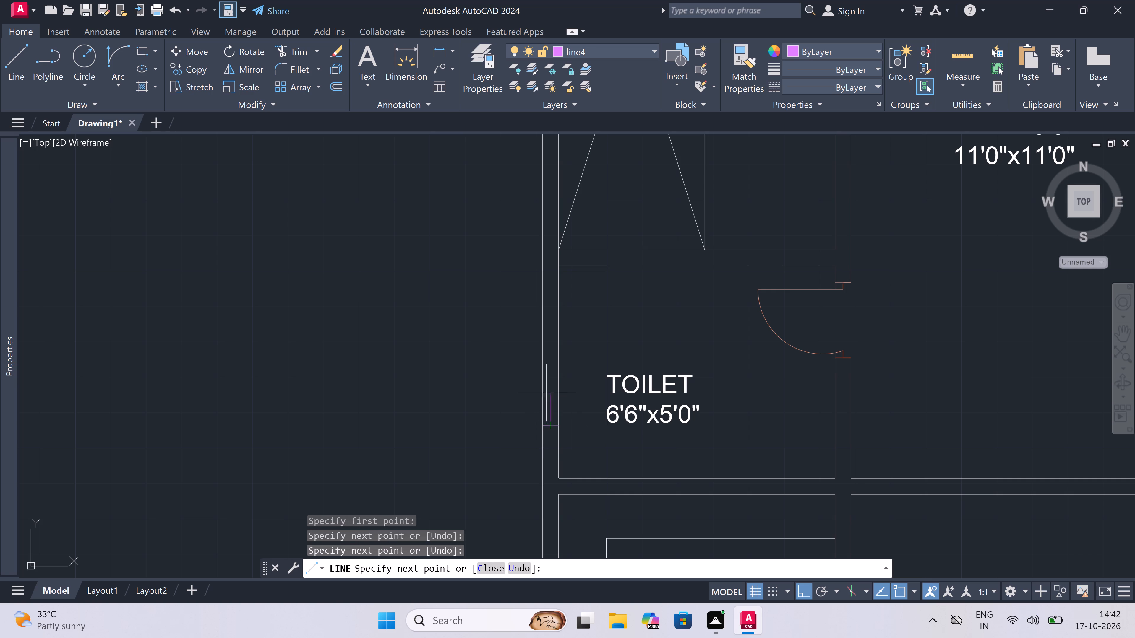
scroll(537, 342, up, 1)
text(2')
key(space)
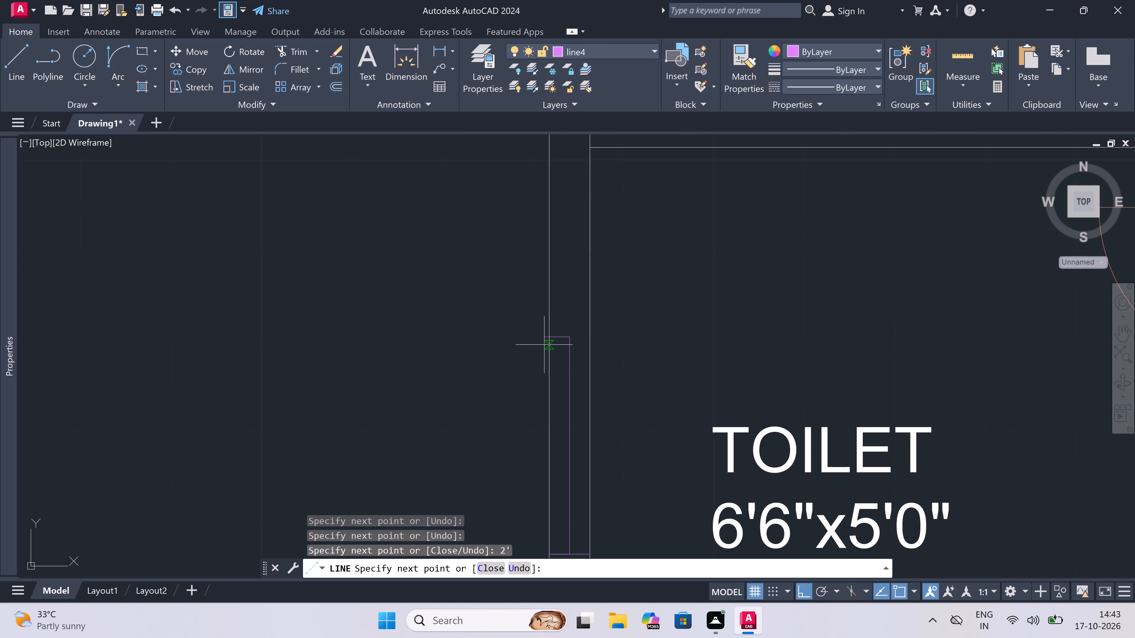
click(546, 340)
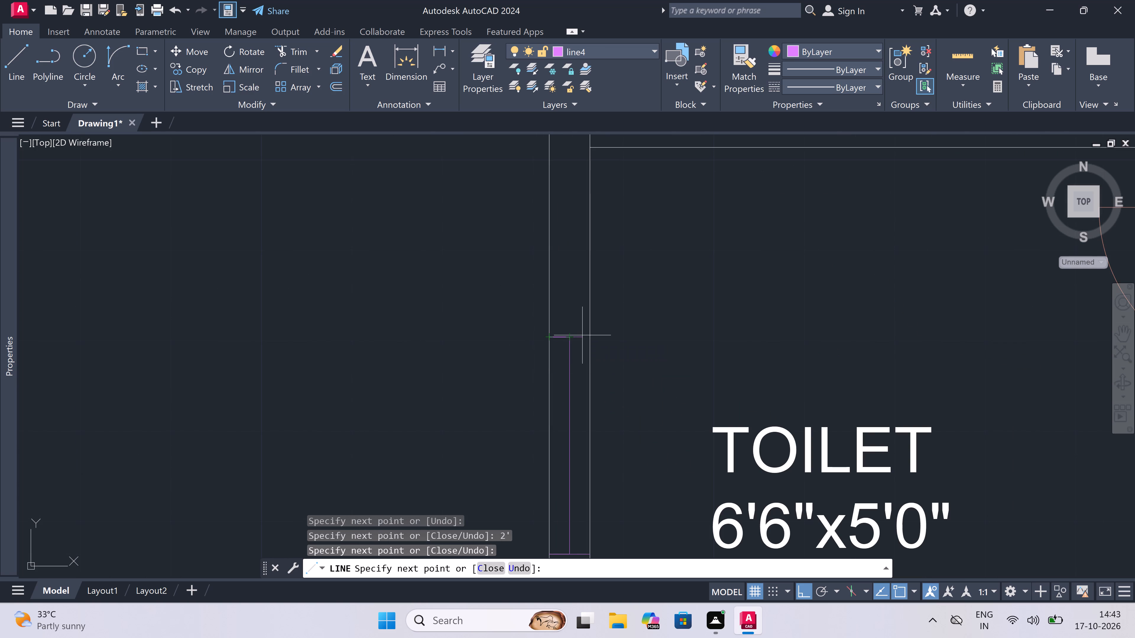
click(586, 334)
key(Escape)
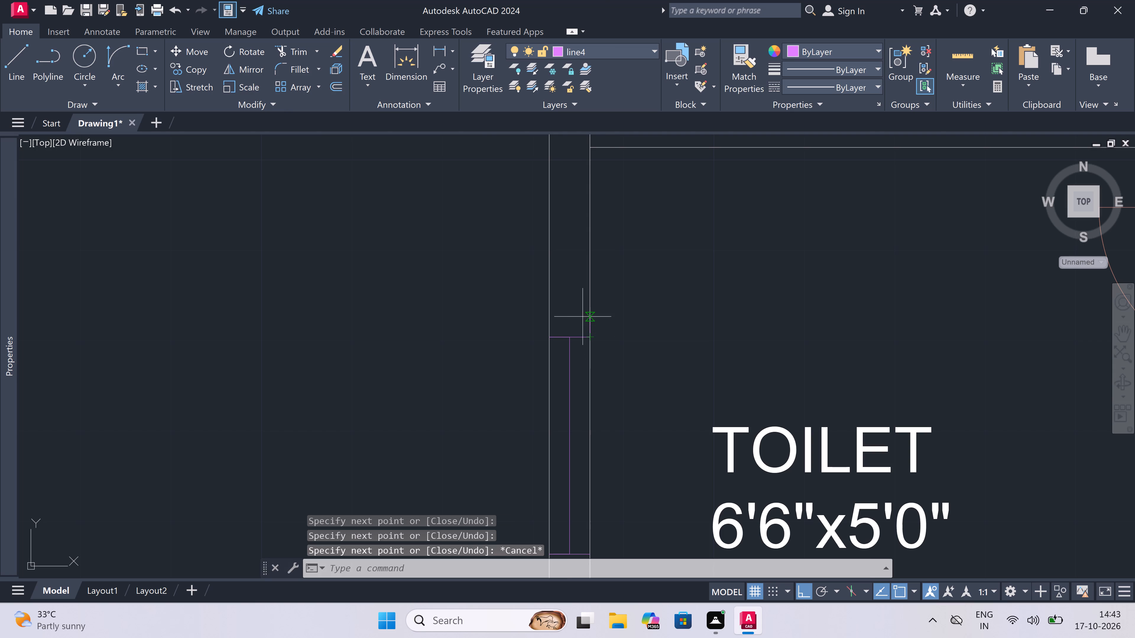
Trim the inner and outer wall lines between the jambs of the Unit-2 toilet's window.
scroll(570, 296, down, 4)
scroll(575, 305, up, 3)
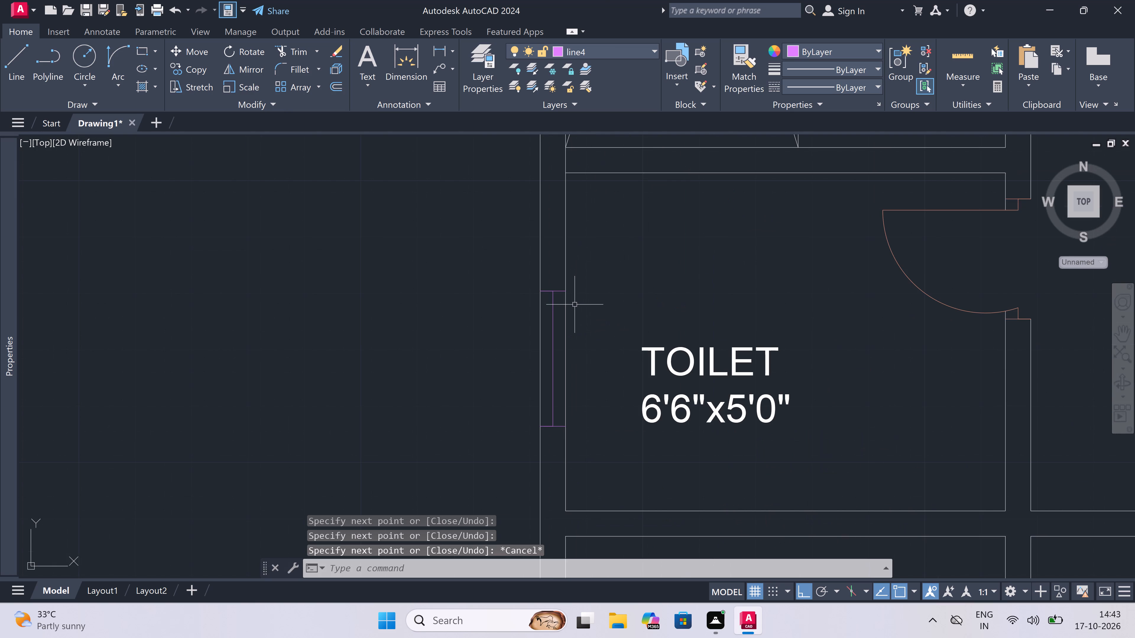
text(tr)
key(space)
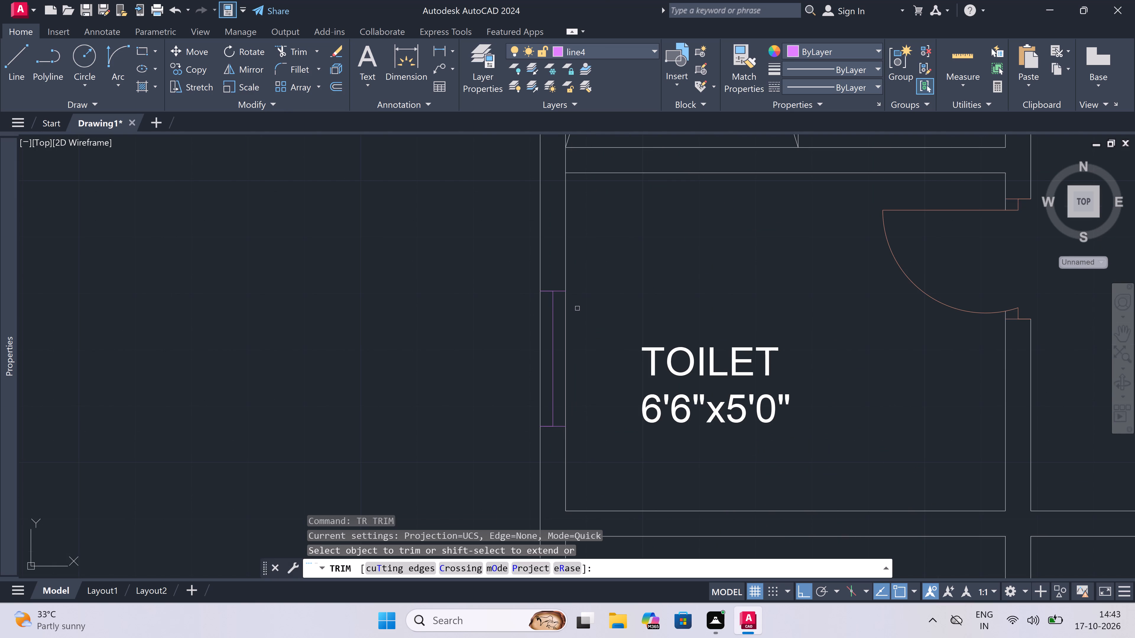
click(566, 367)
double_click(540, 362)
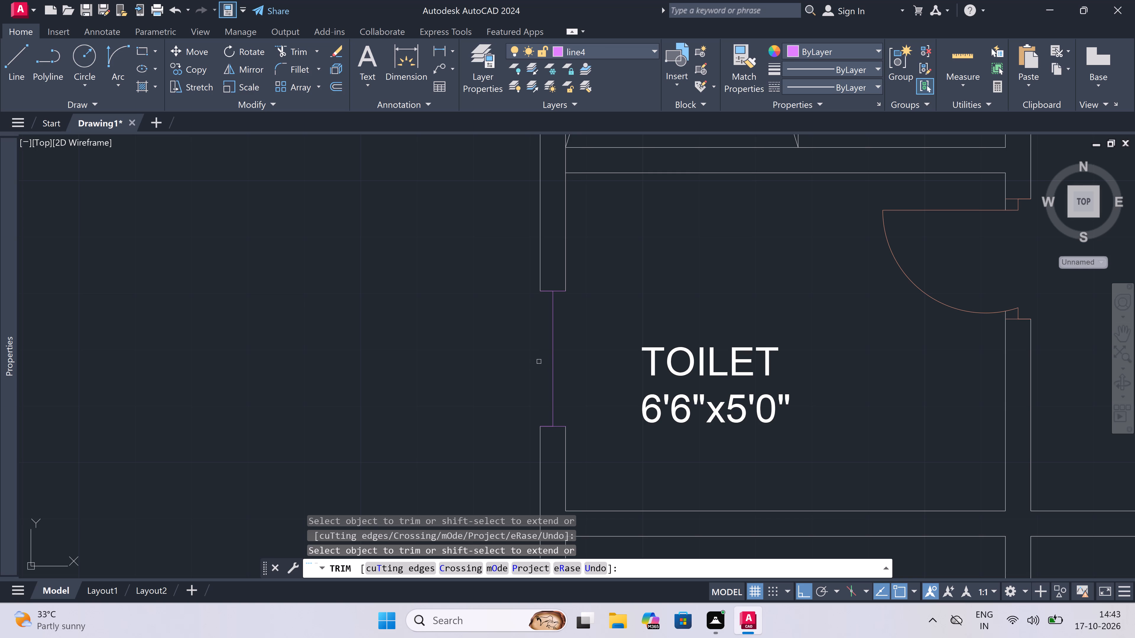
key(Escape)
Draw lines along the inner and outer wall faces between the Unit-2 toilet window's jambs to close the frame.
text(l)
key(space)
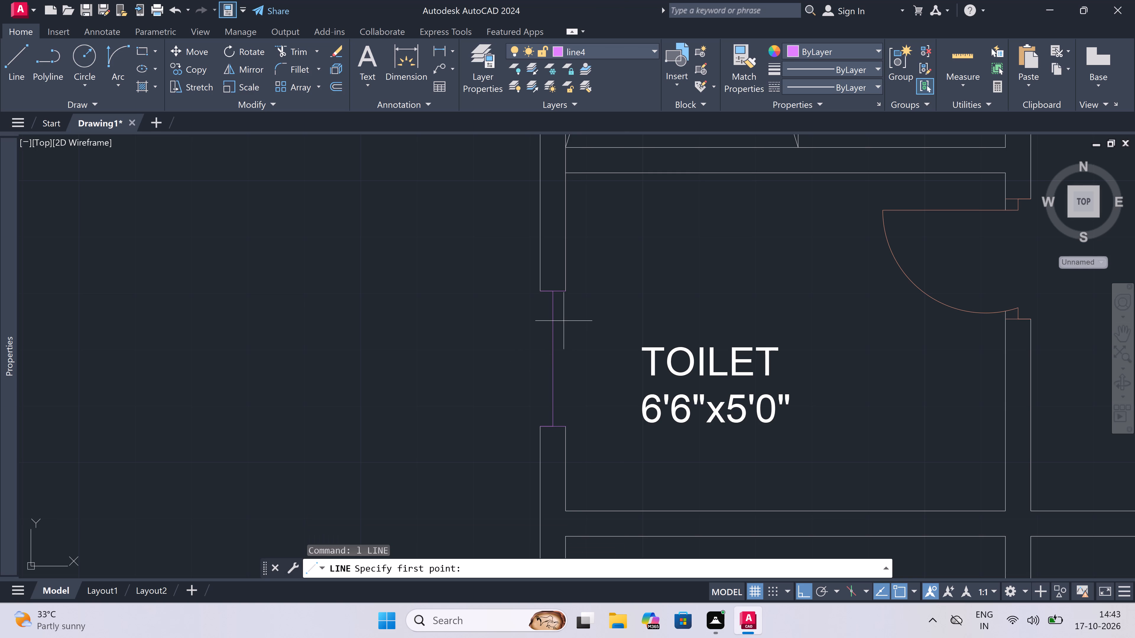
click(567, 294)
click(564, 431)
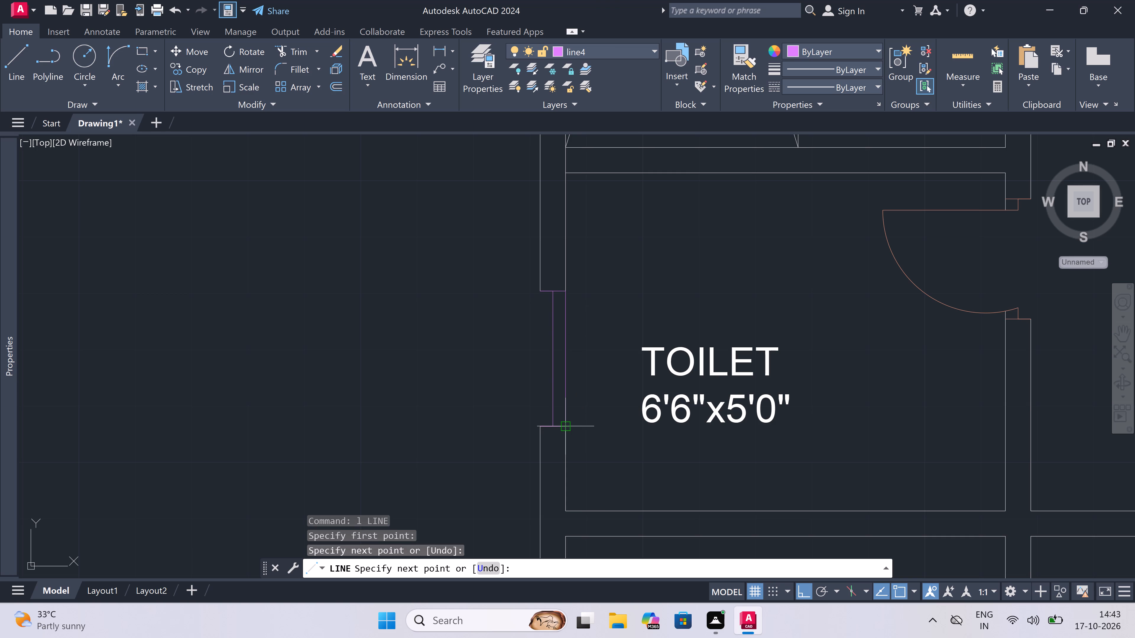
key(Escape)
key(space)
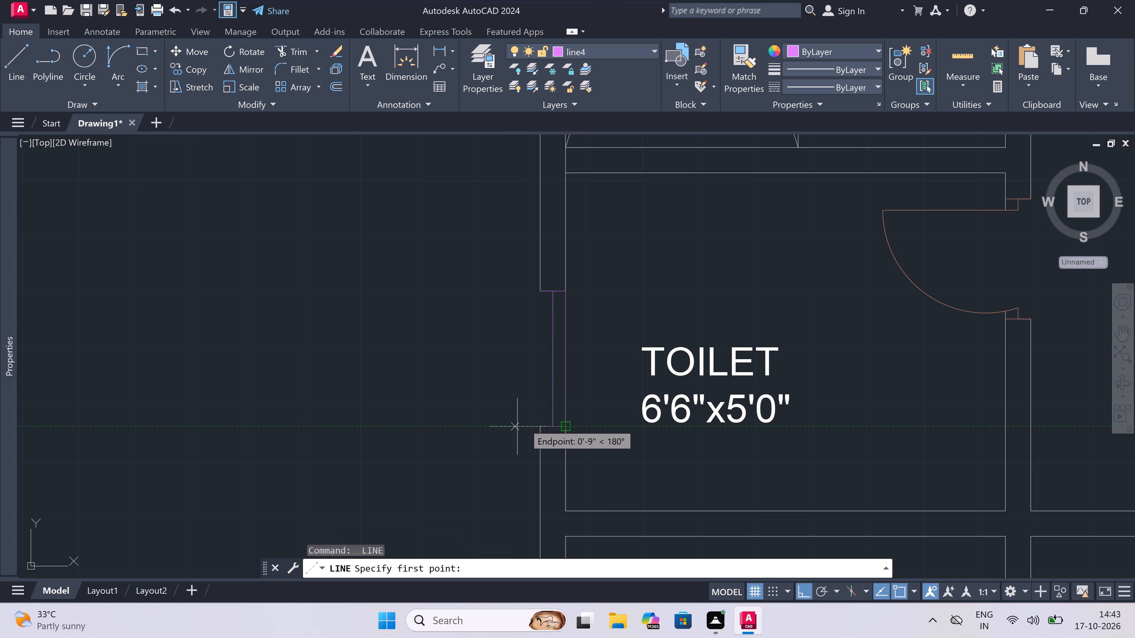
click(538, 424)
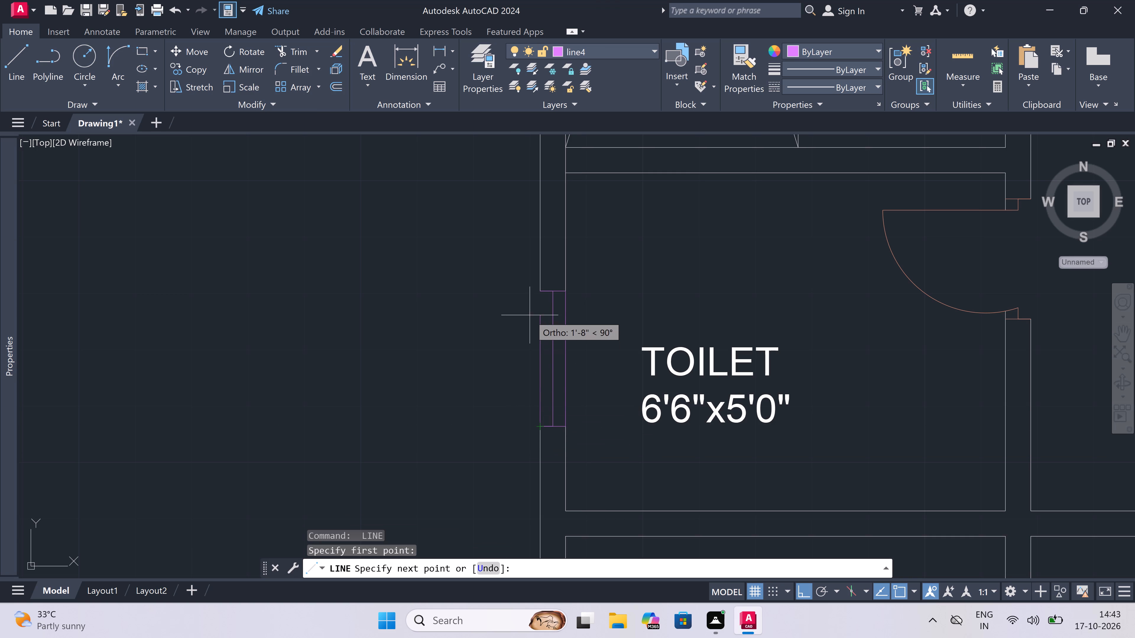
double_click(538, 293)
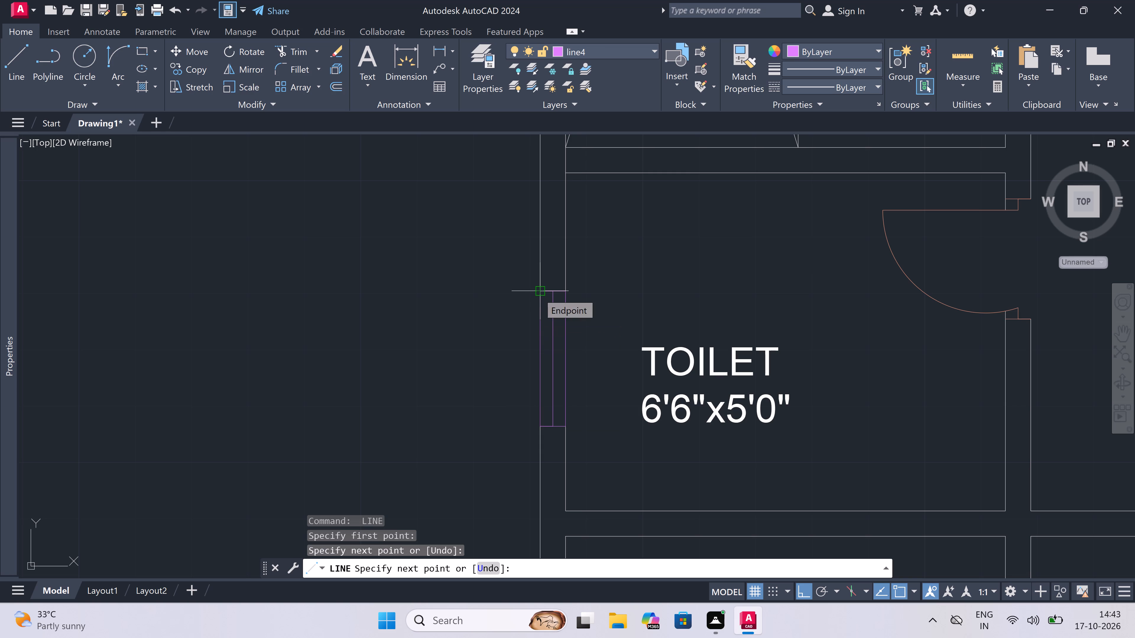
key(Escape)
Draw a window in the west wall of the 6'6"x6'9" kitchen south of the Unit-2 toilet: south jamb, 3' centre line running north, north jamb.
scroll(541, 257, down, 3)
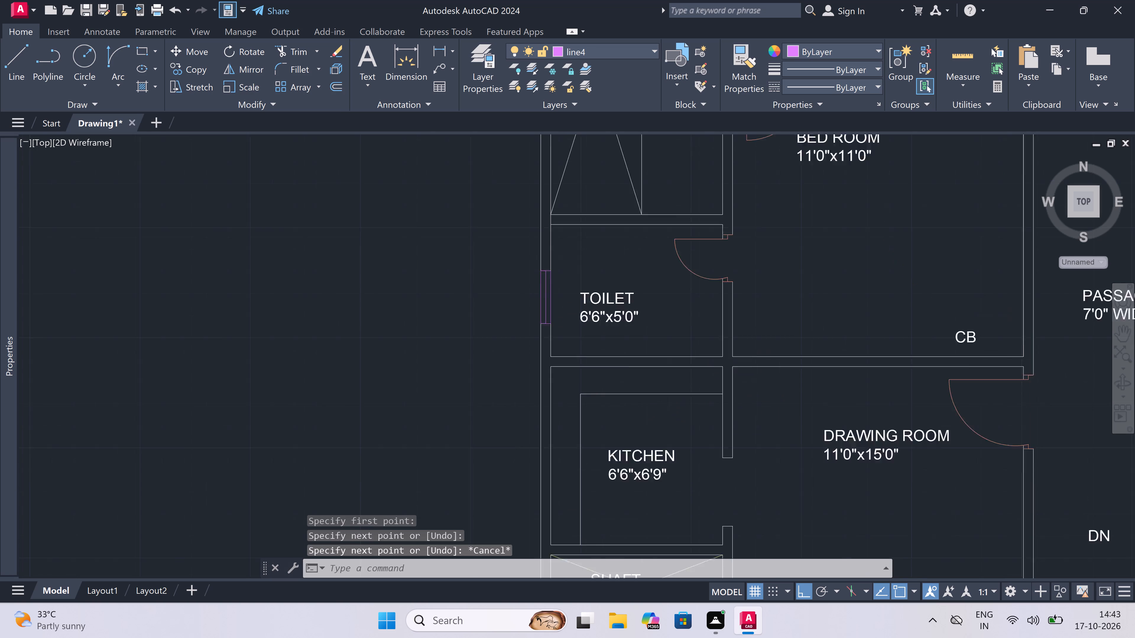
scroll(542, 268, up, 2)
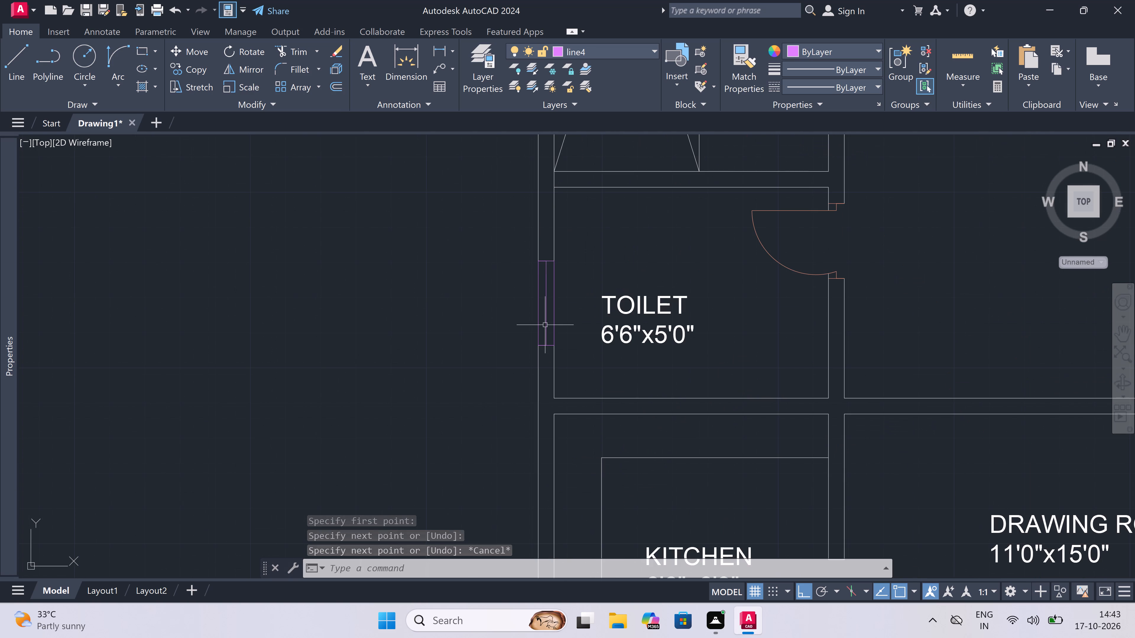
scroll(550, 354, down, 1)
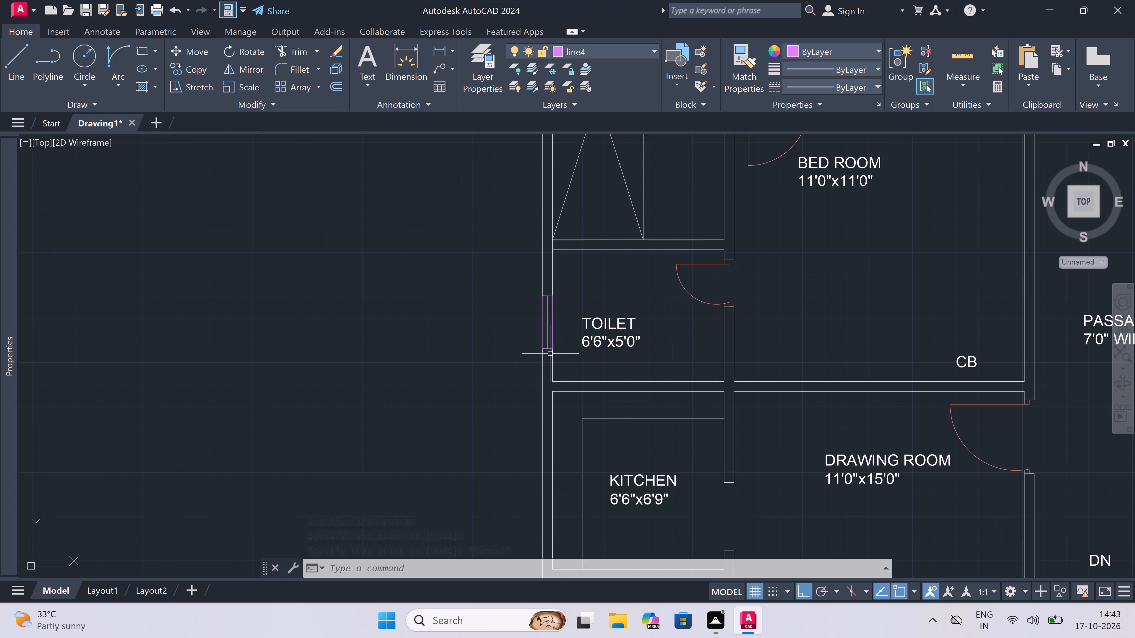
scroll(550, 354, down, 1)
scroll(537, 313, down, 2)
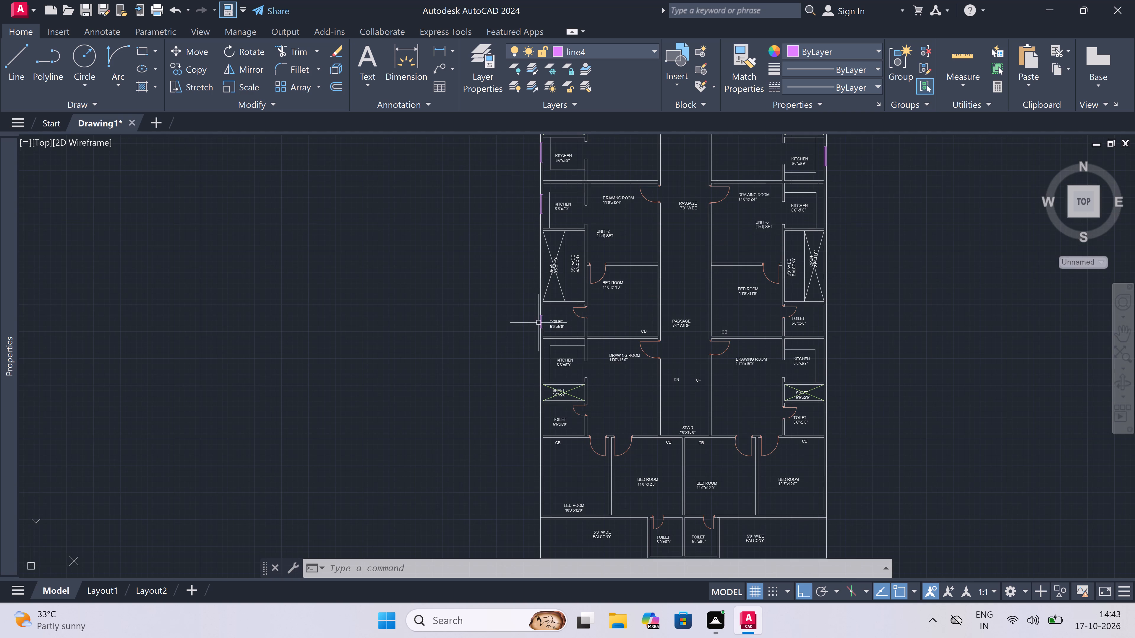
scroll(549, 357, up, 3)
scroll(482, 445, up, 2)
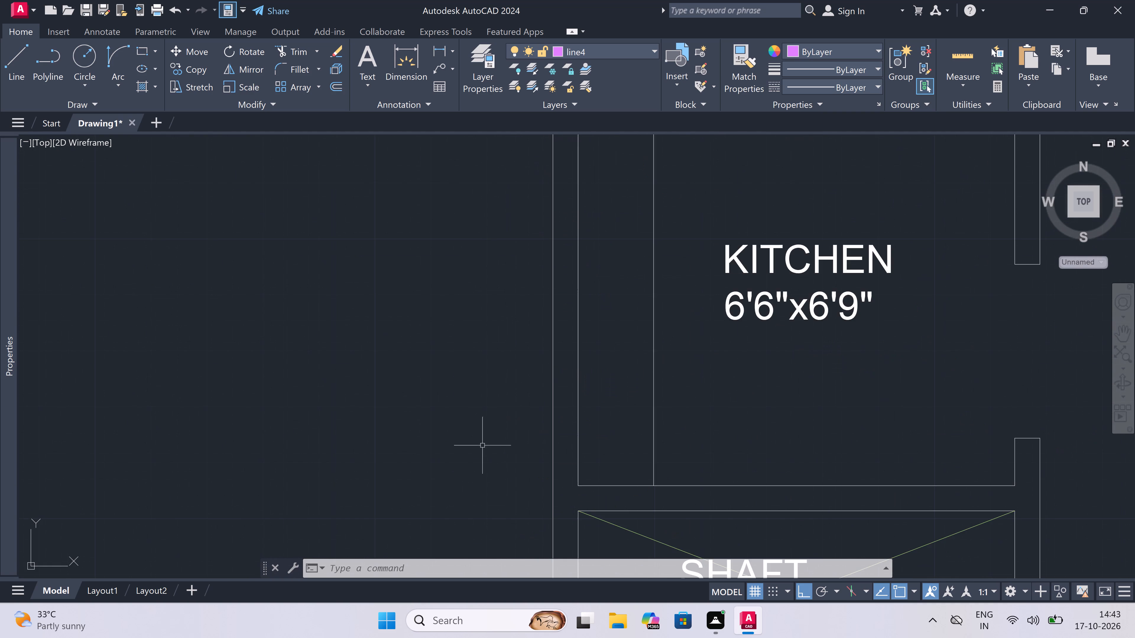
scroll(491, 406, down, 1)
key(space)
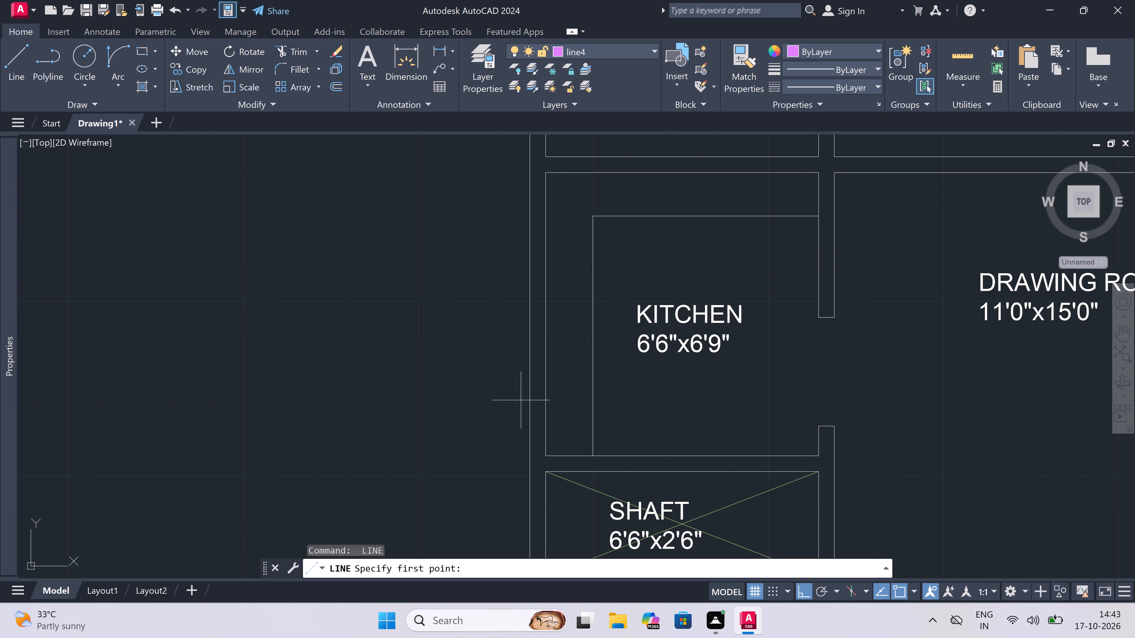
click(529, 367)
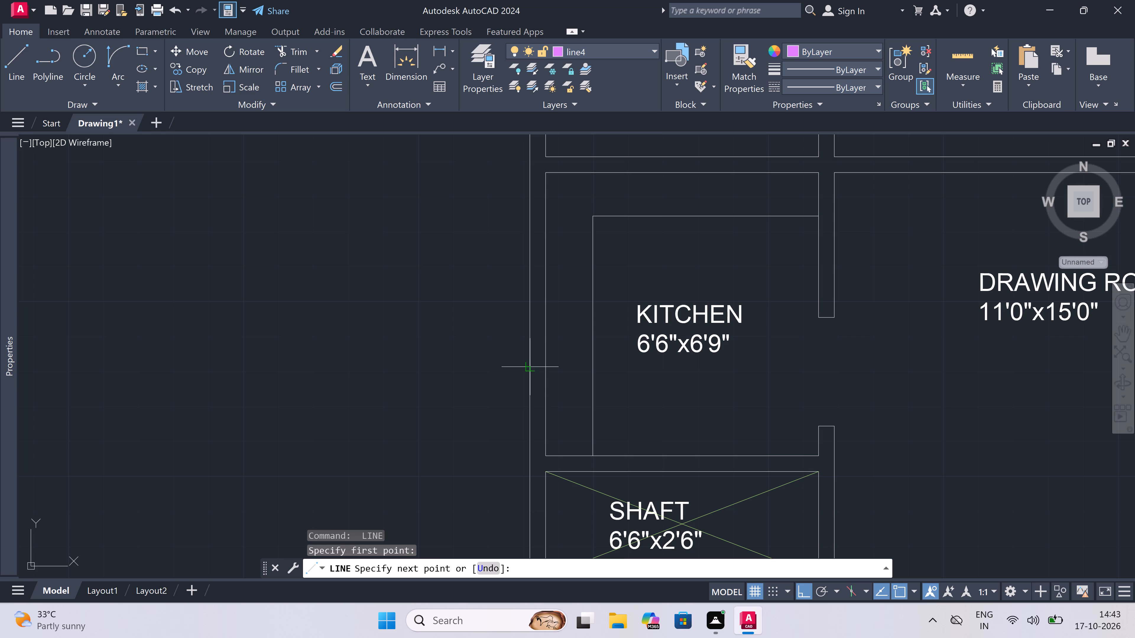
click(542, 365)
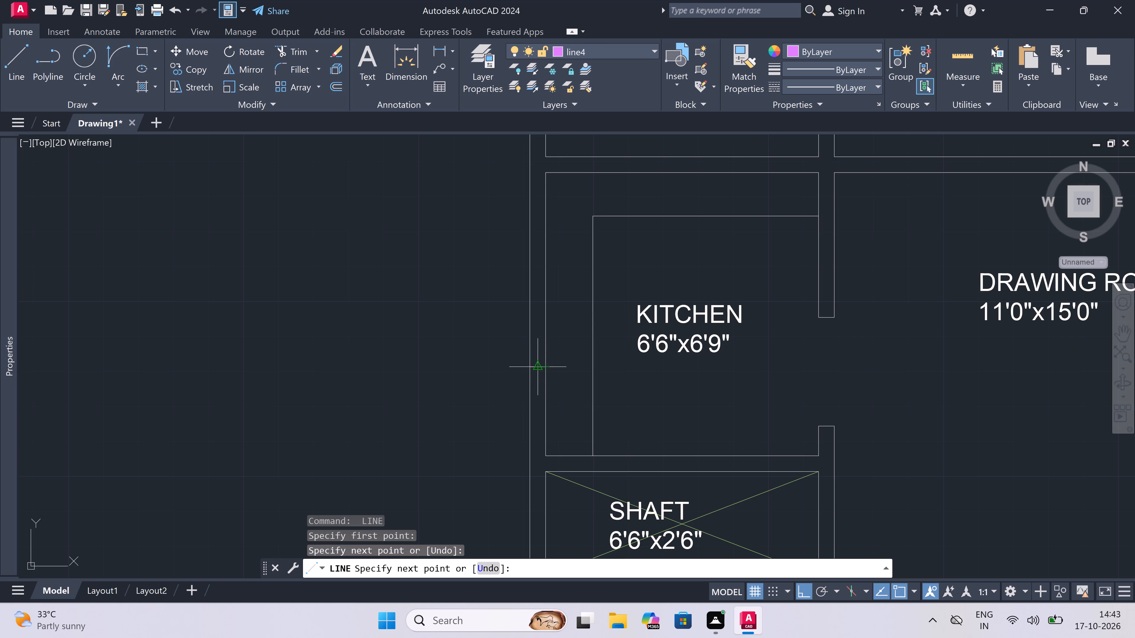
click(536, 366)
text(3')
key(space)
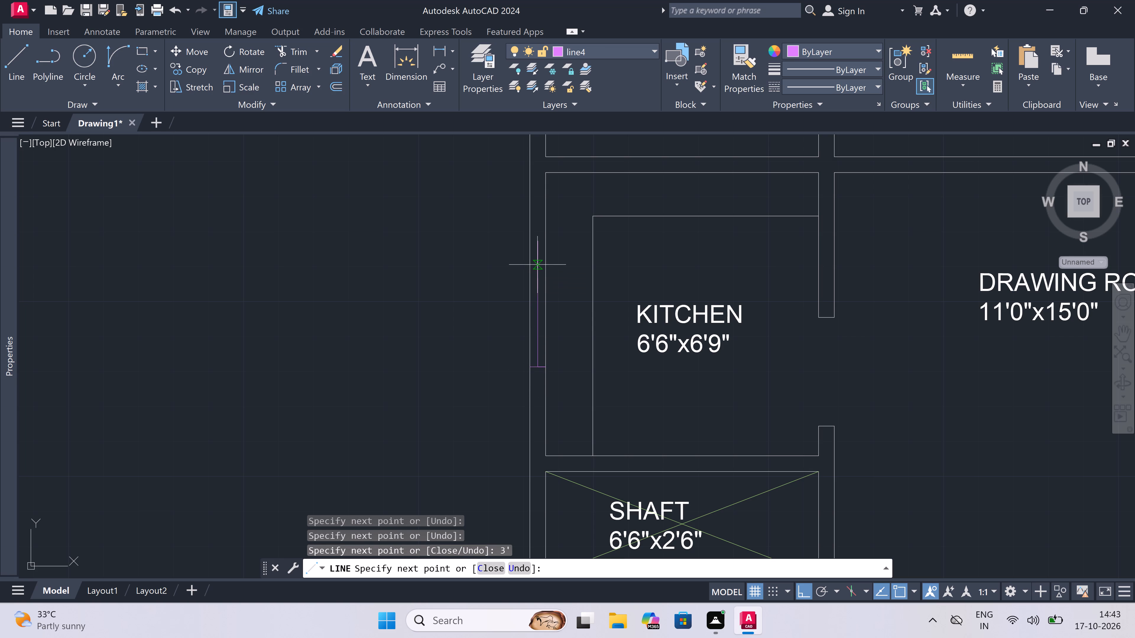
scroll(531, 235, up, 1)
click(531, 248)
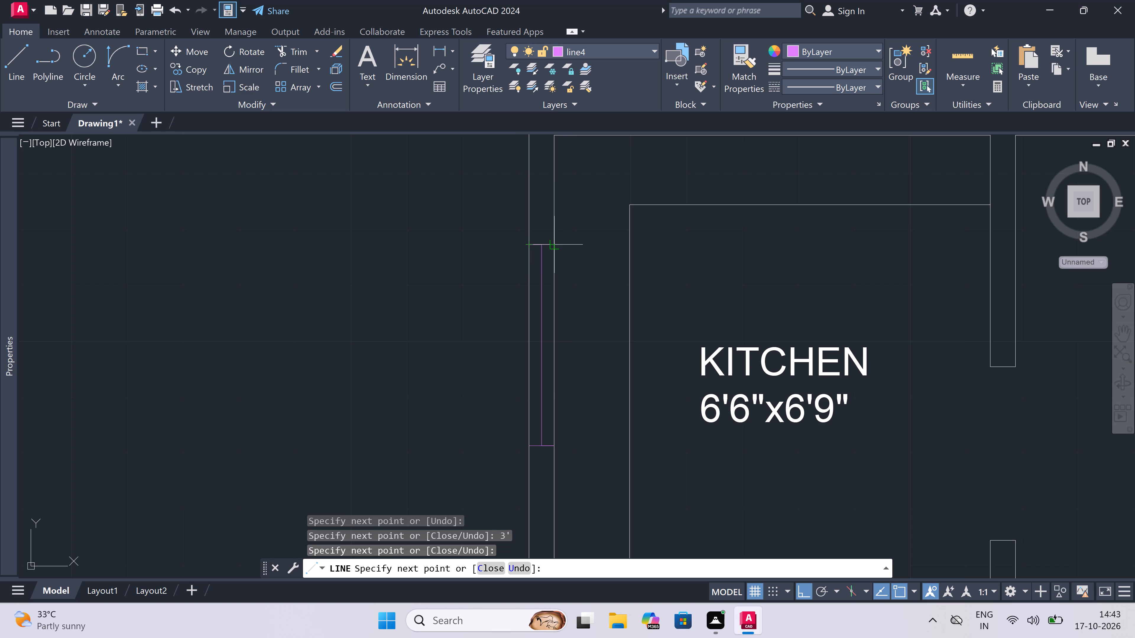
double_click(554, 241)
key(Escape)
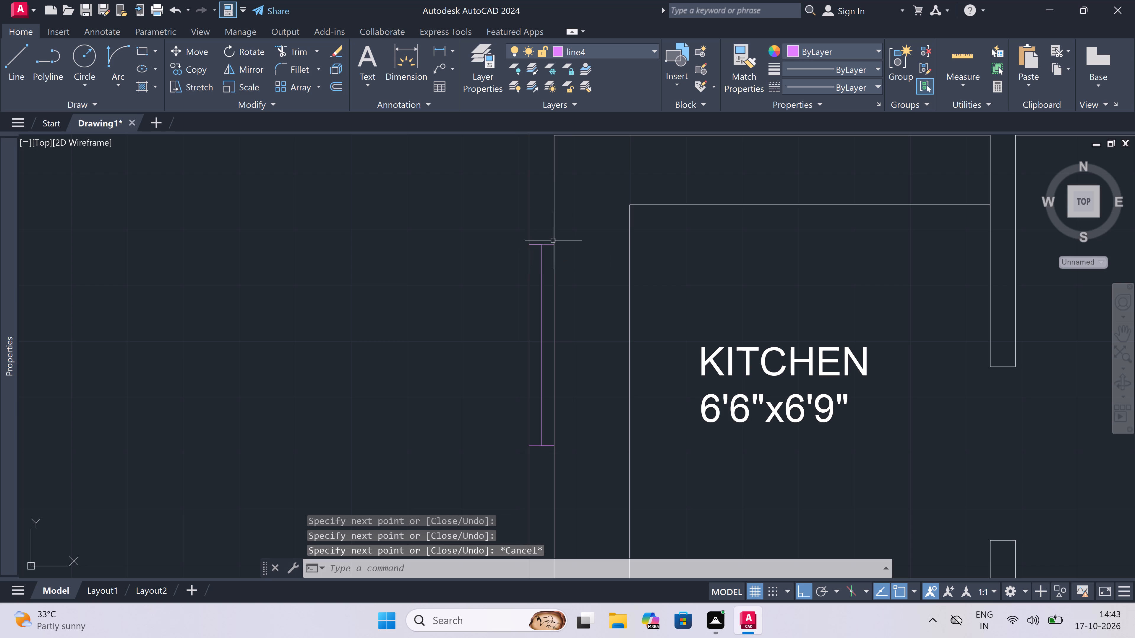
Trim the inner and outer wall lines between the jambs of the 6'6"x6'9" kitchen's window.
text(tr)
key(space)
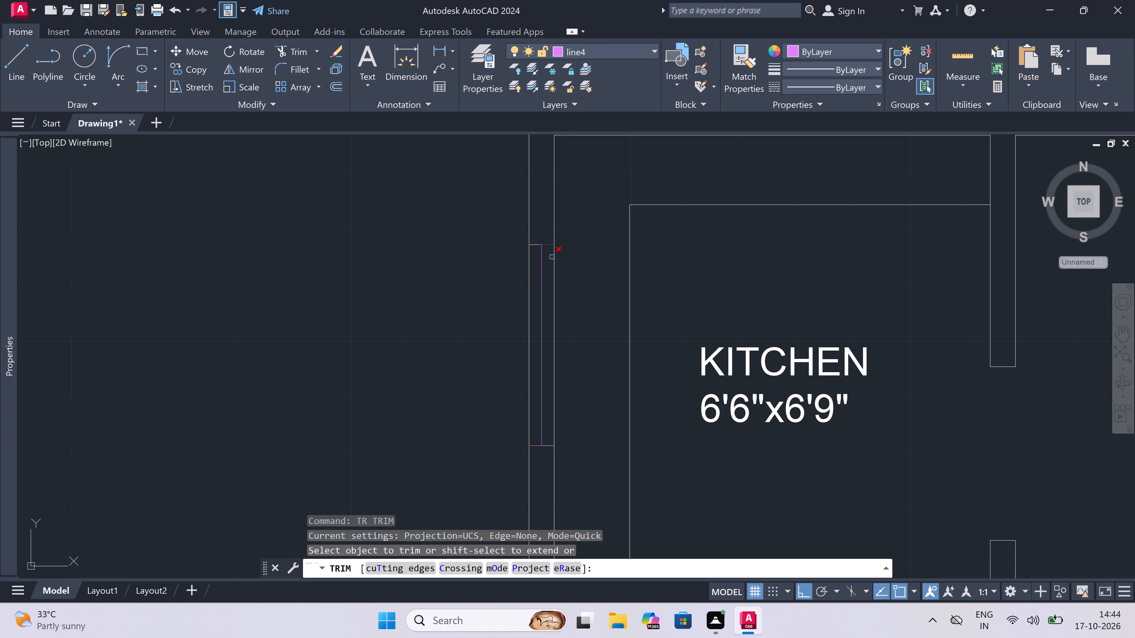
click(554, 273)
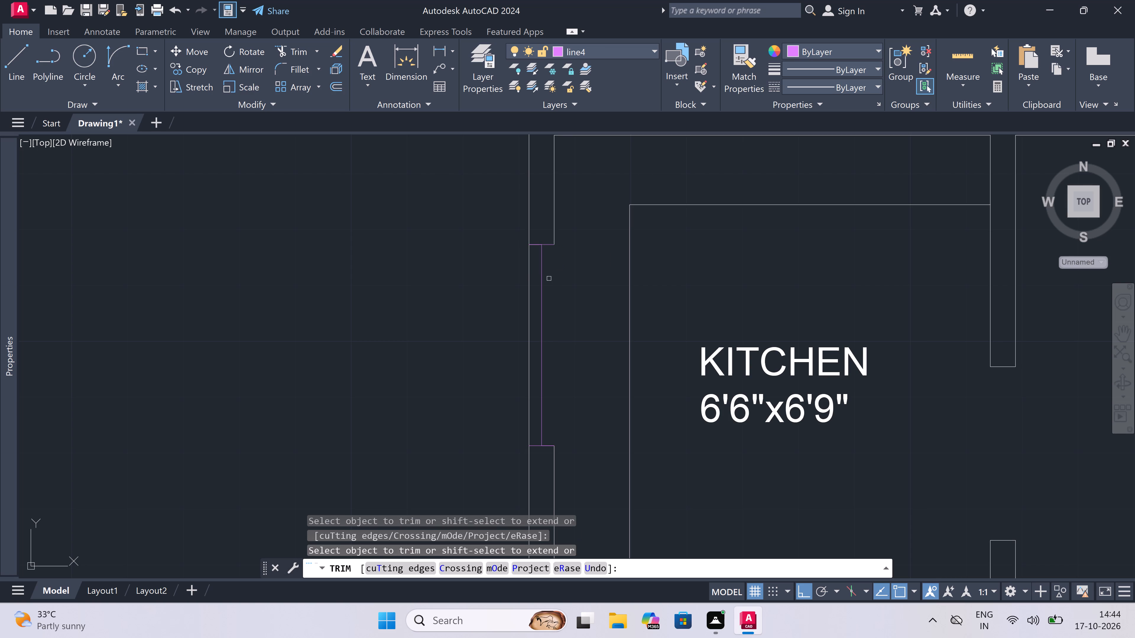
click(531, 287)
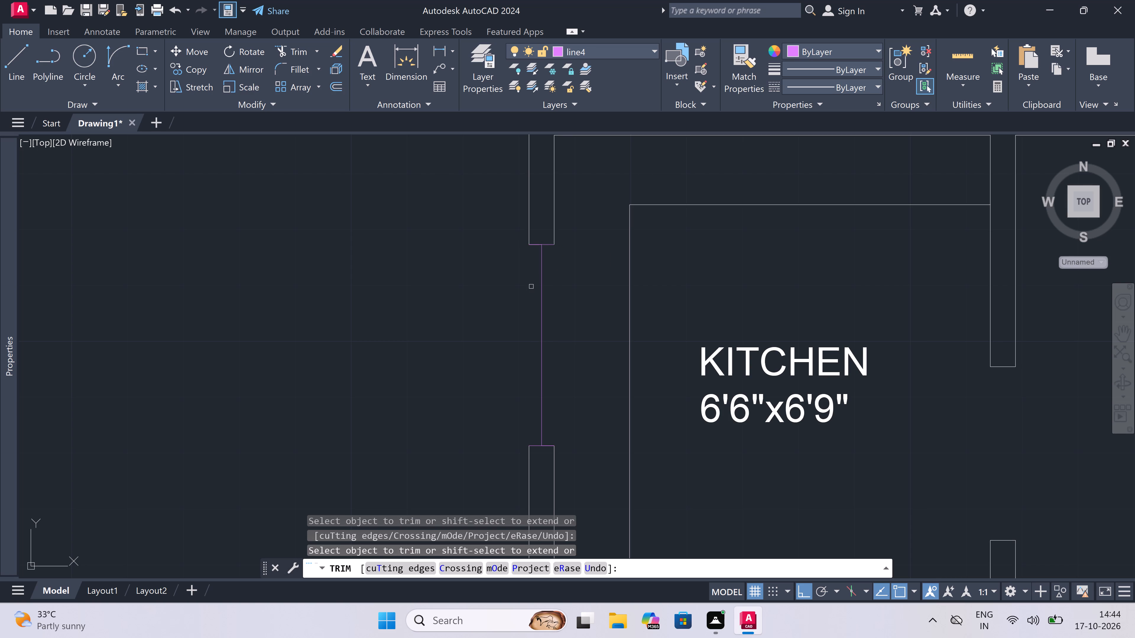
key(Escape)
Draw lines along the outer and inner wall faces between the jambs of the 6'6"x6'9" kitchen's window to close the frame.
key(l)
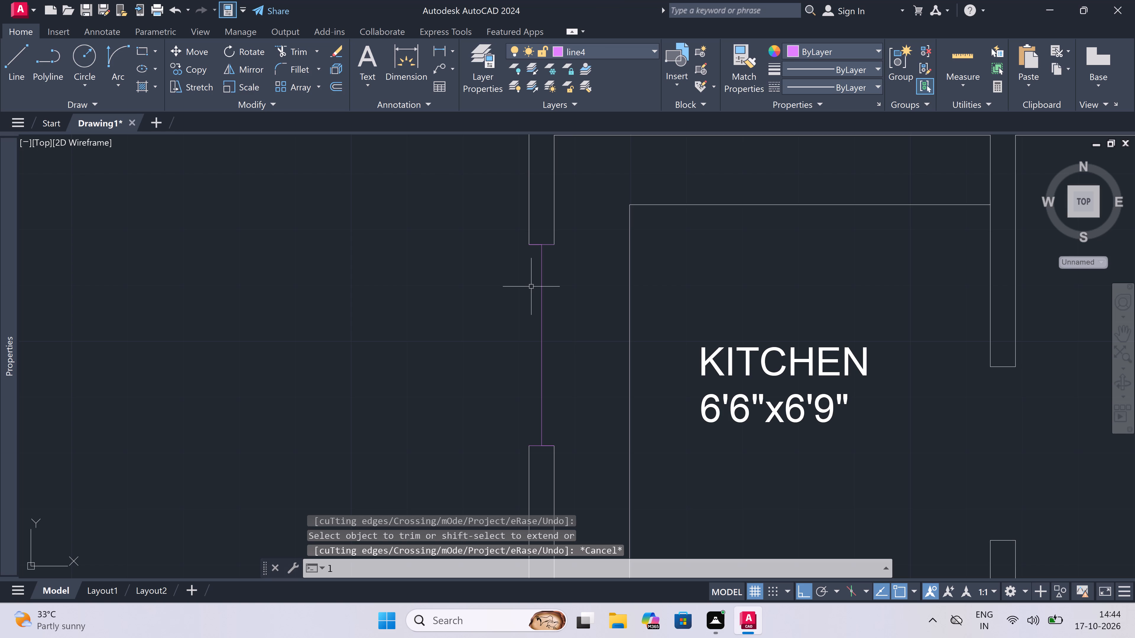
key(space)
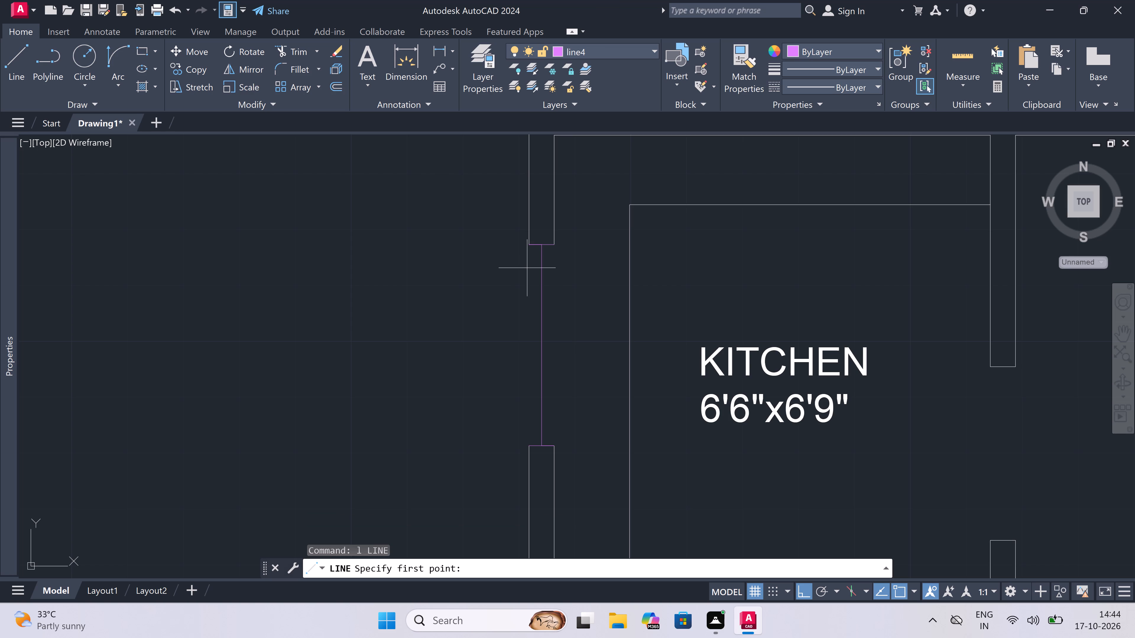
click(527, 249)
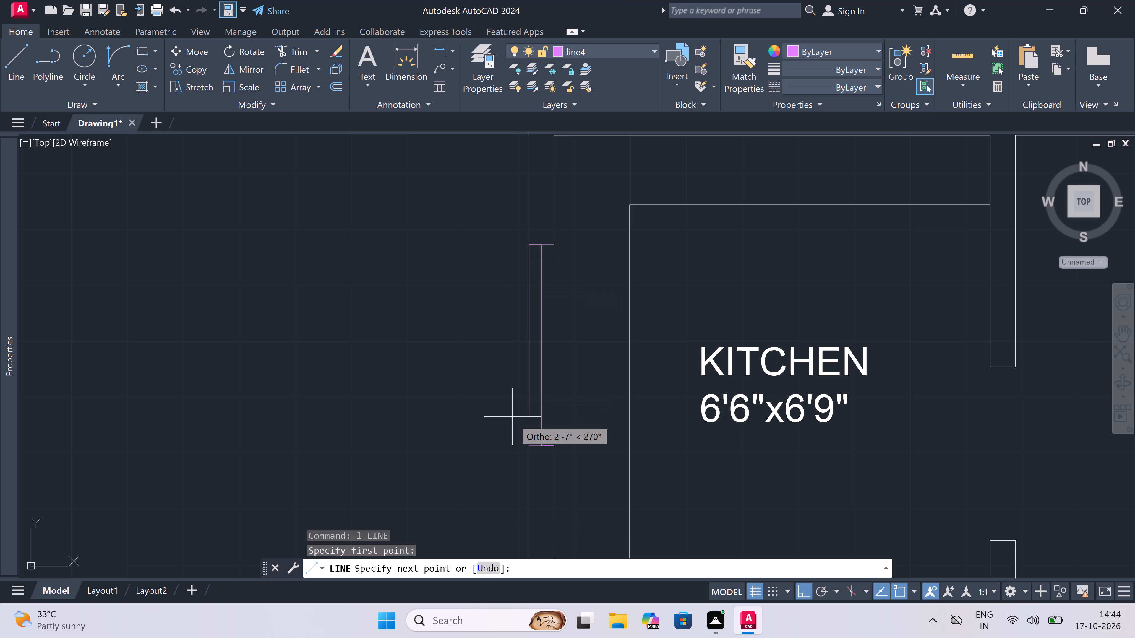
click(527, 444)
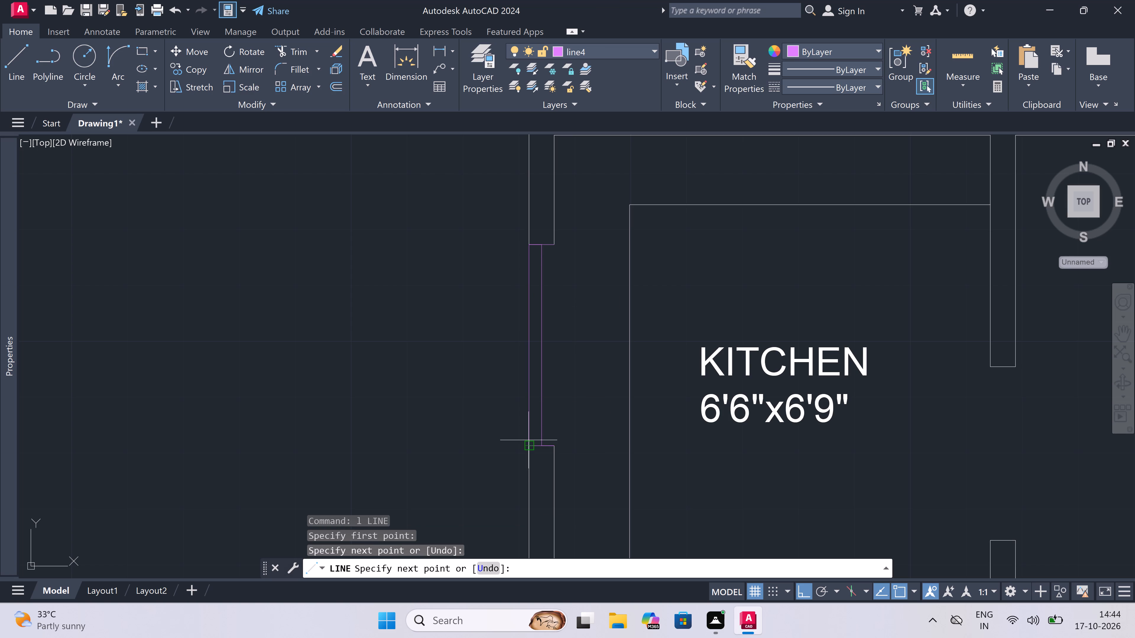
key(Escape)
key(space)
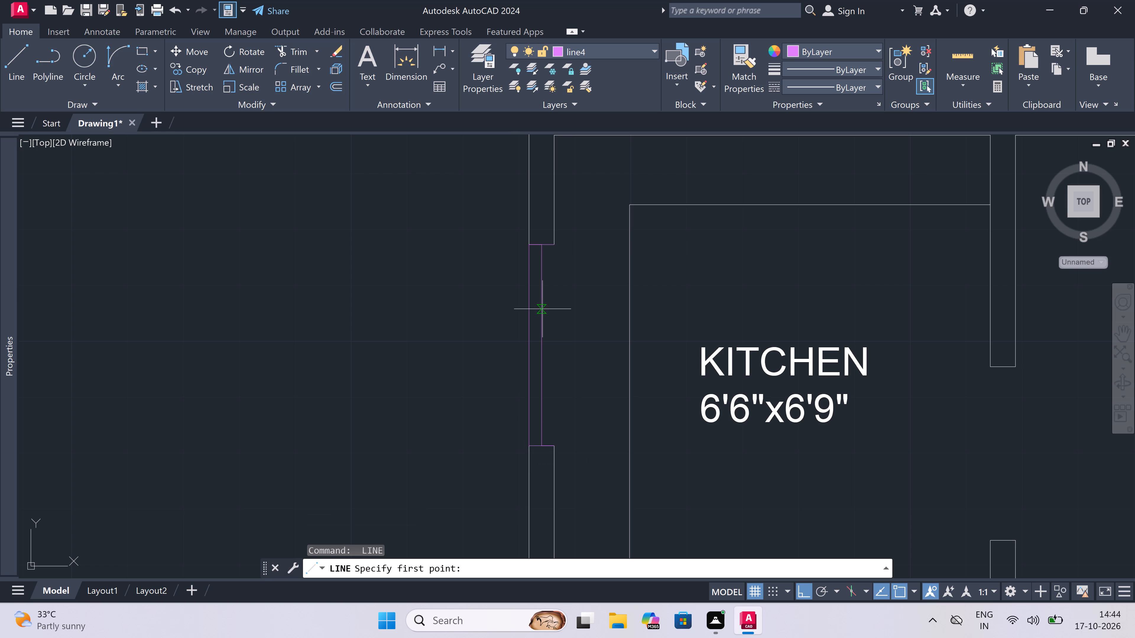
click(553, 247)
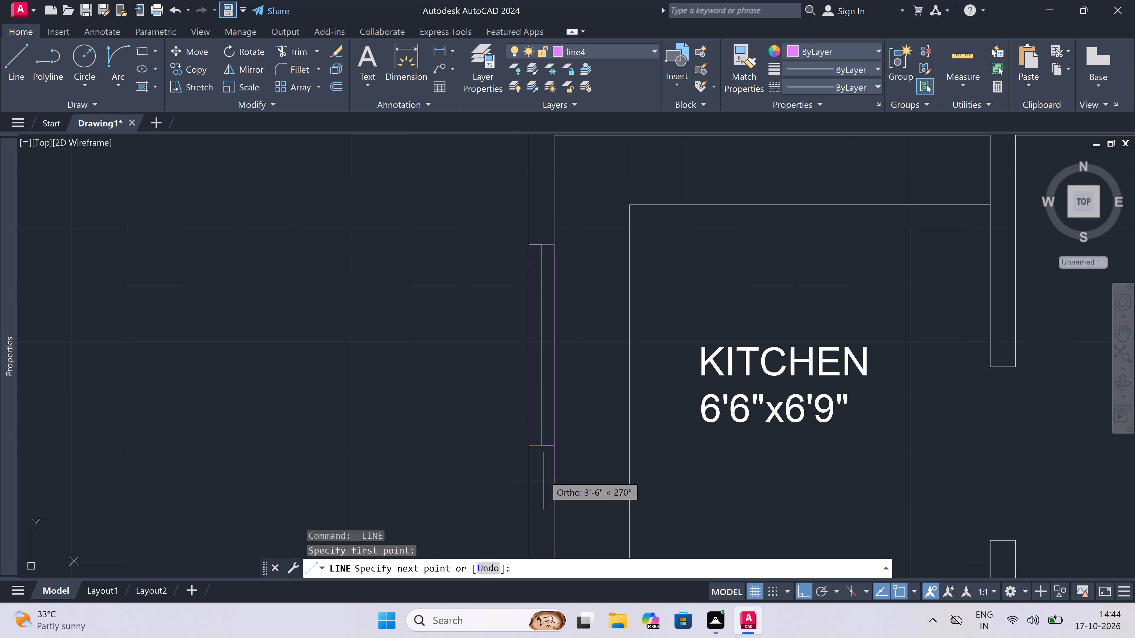
click(554, 447)
key(Escape)
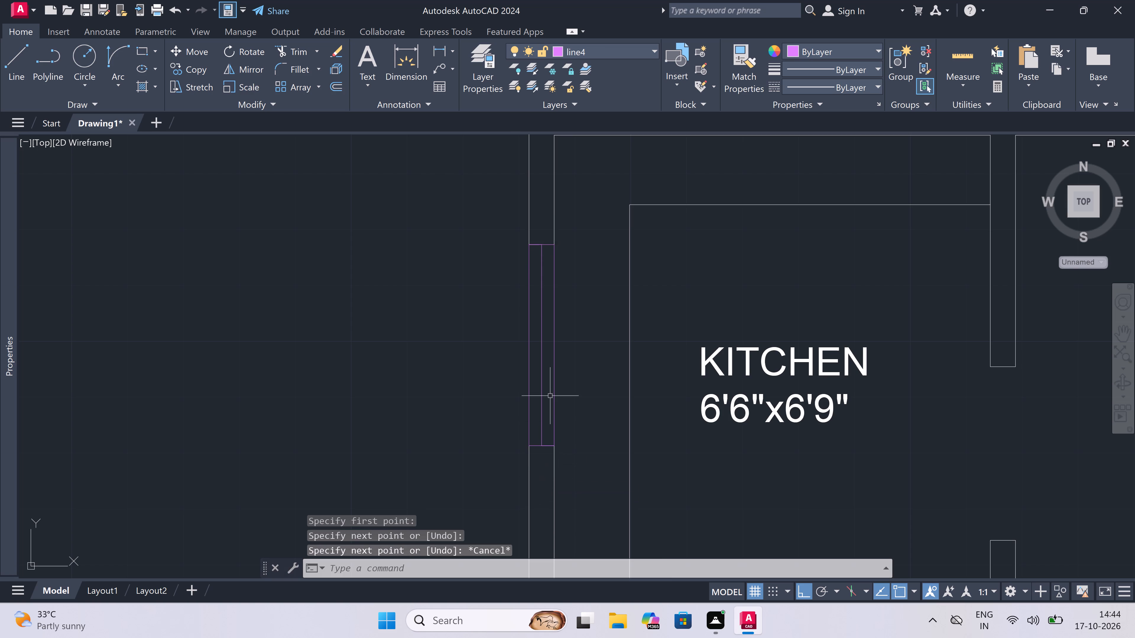
Draw a window in the west wall of the 6'6"x5'0" toilet south of the shaft: north jamb, 2' centre line running south, south jamb.
scroll(546, 363, down, 6)
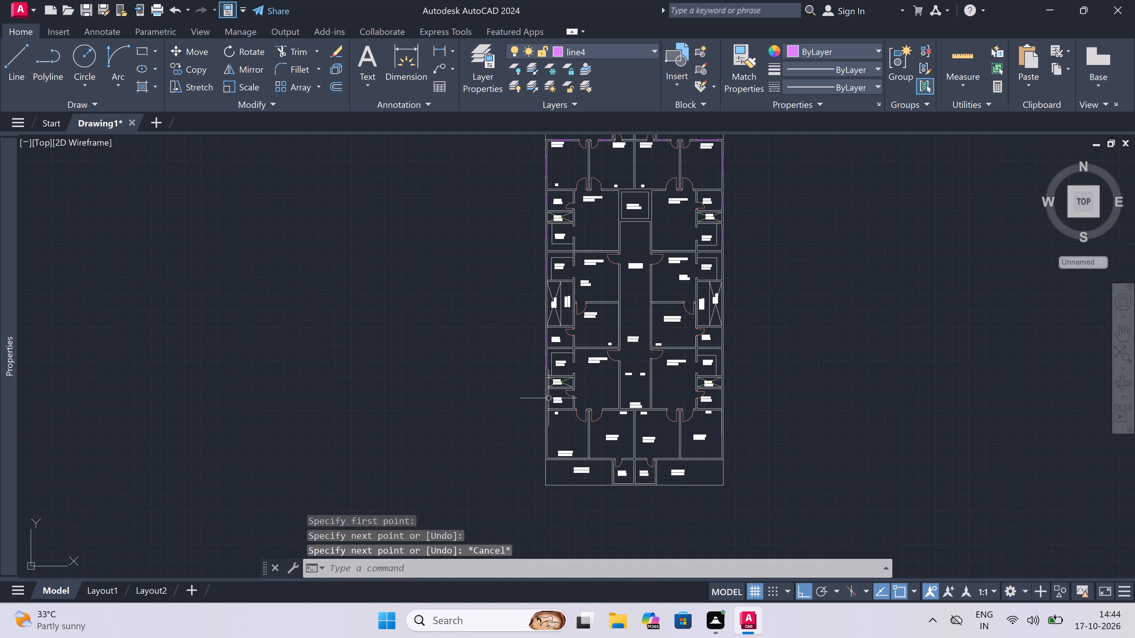
scroll(549, 414, up, 3)
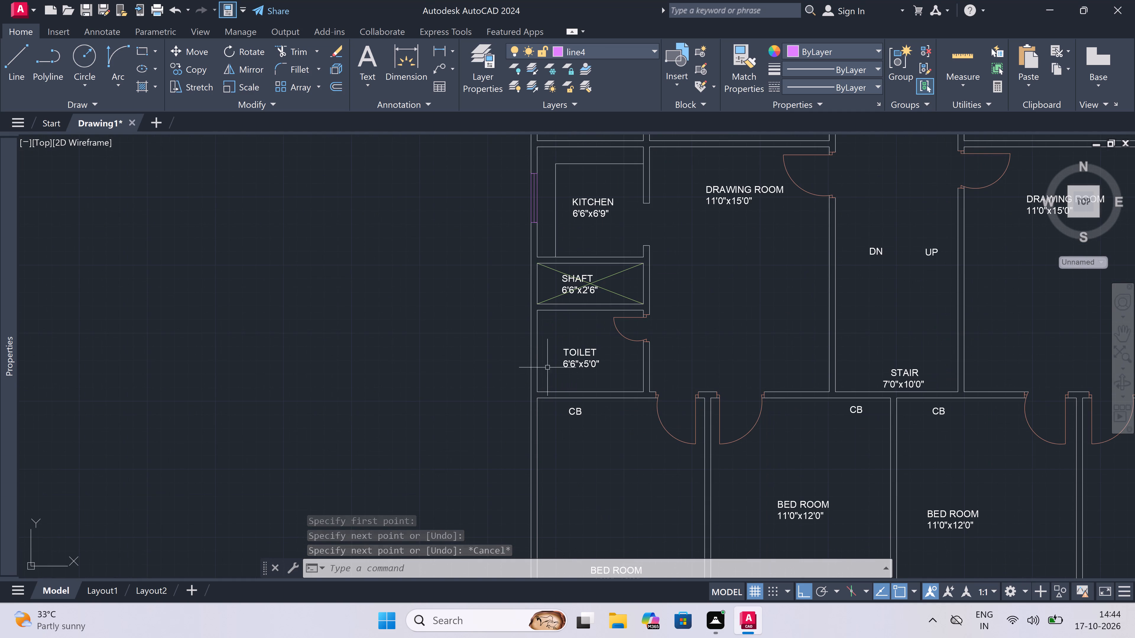
key(space)
scroll(541, 350, up, 2)
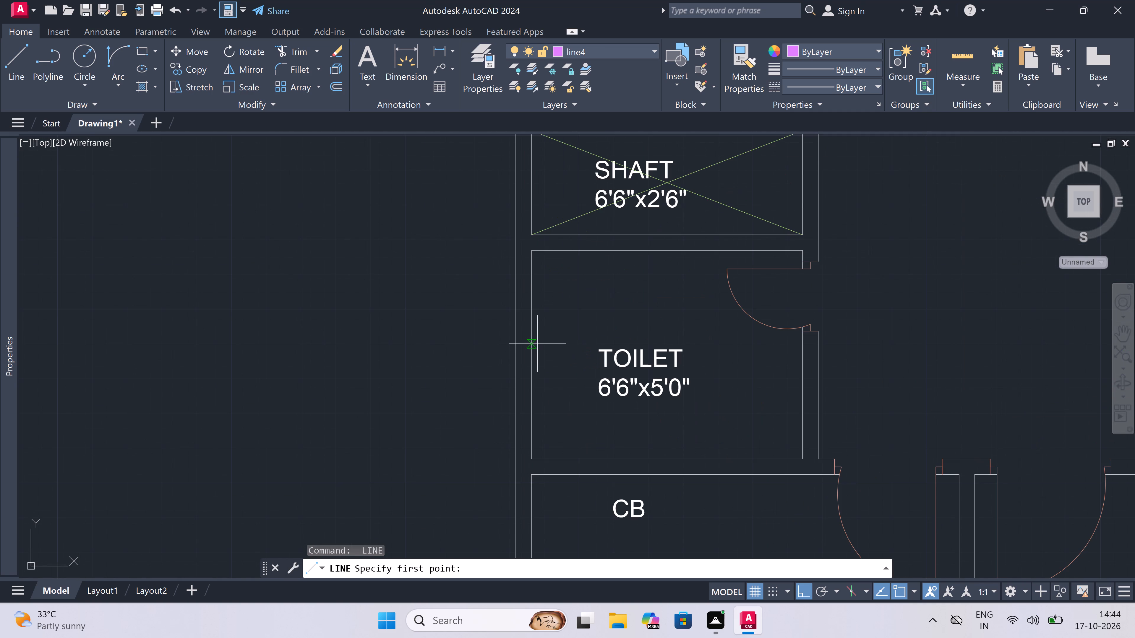
click(529, 296)
click(512, 297)
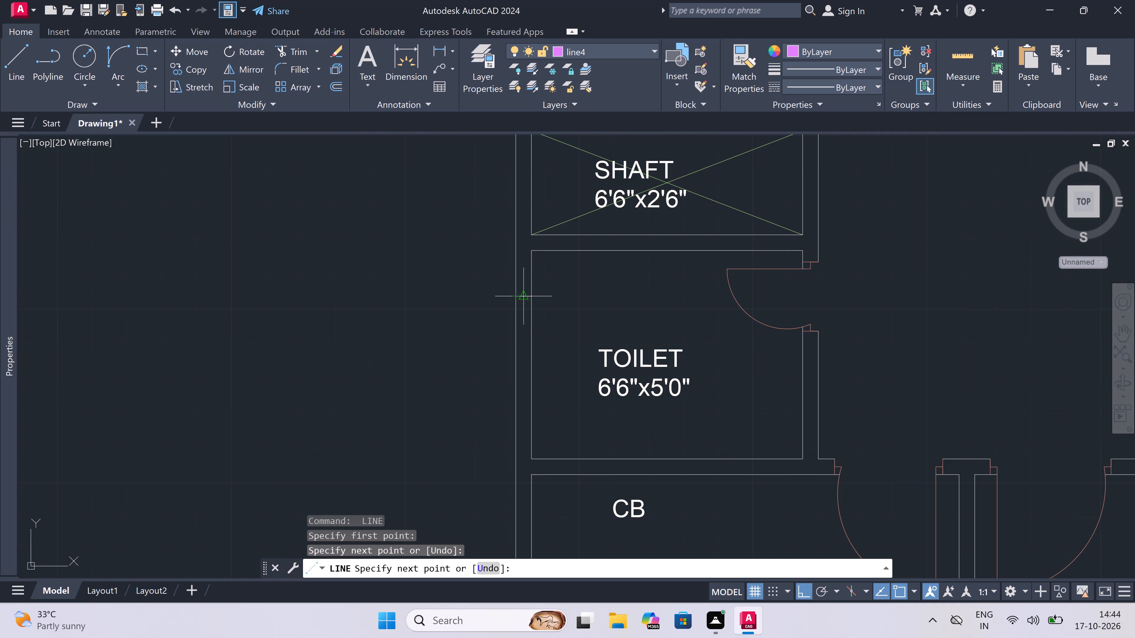
click(524, 300)
text(2')
key(space)
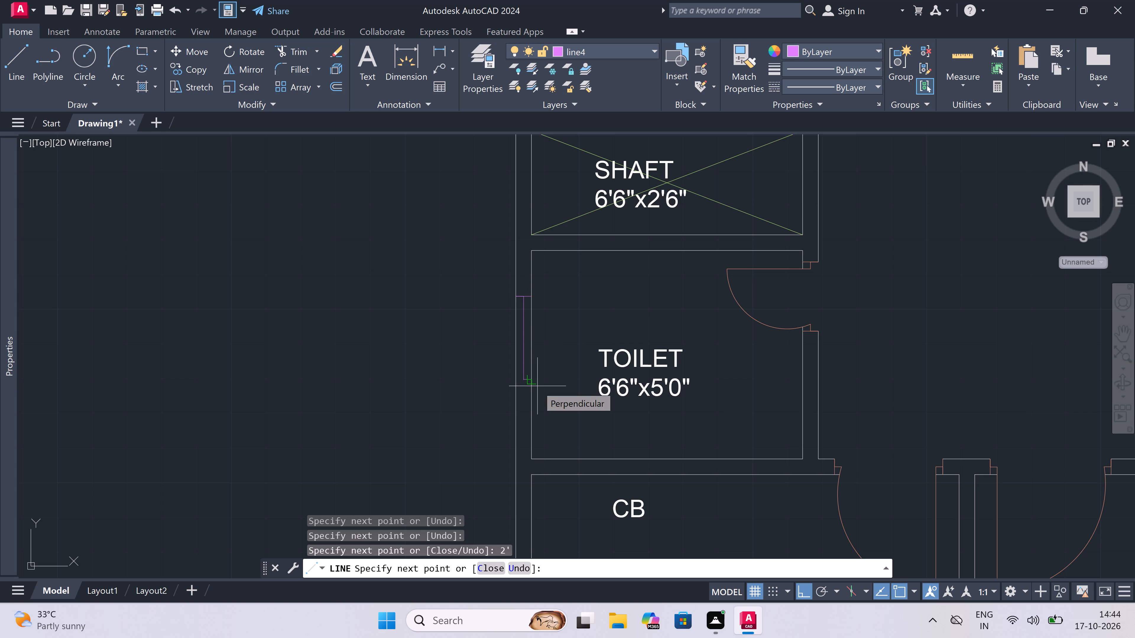
scroll(524, 375, up, 1)
click(534, 384)
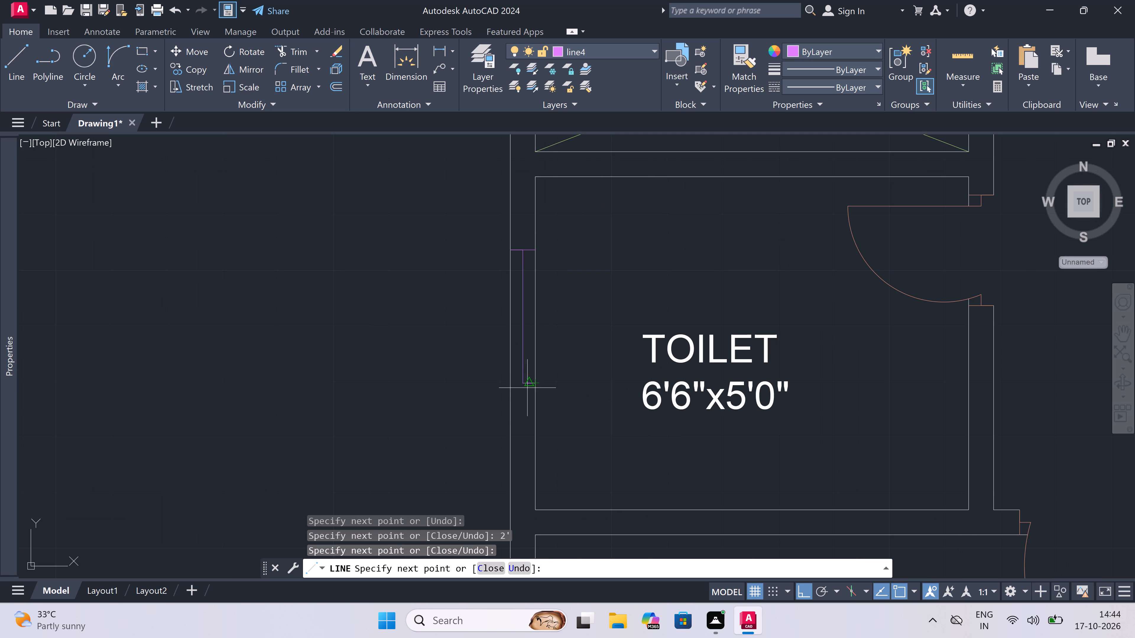
click(510, 389)
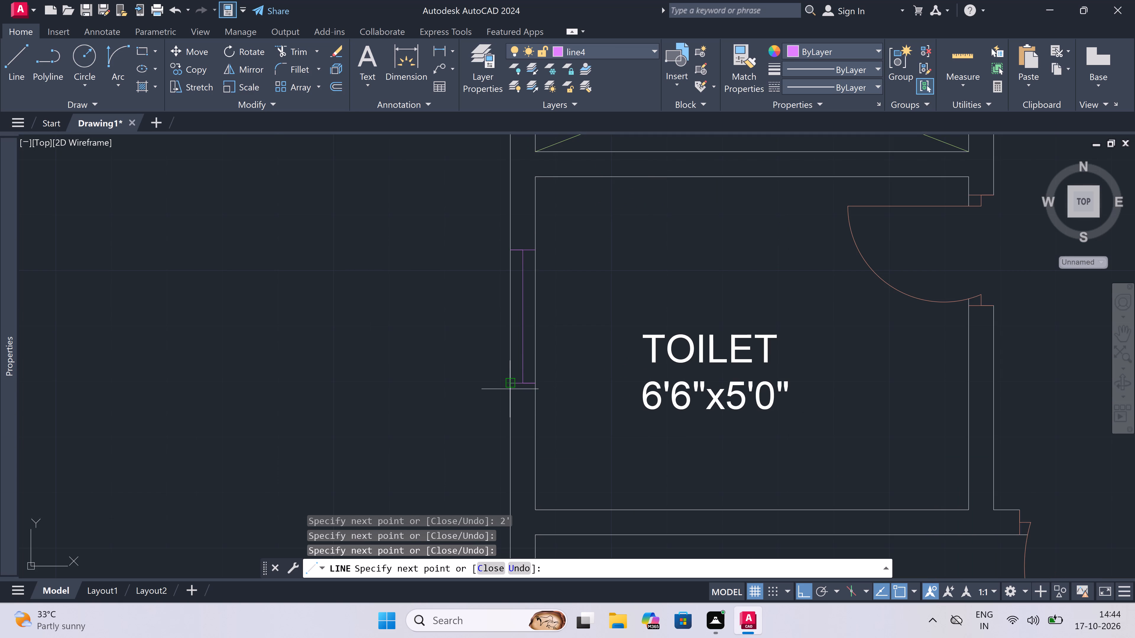
key(Escape)
Trim the inner and outer wall lines between the jambs of the window in the toilet south of the shaft.
text(tr)
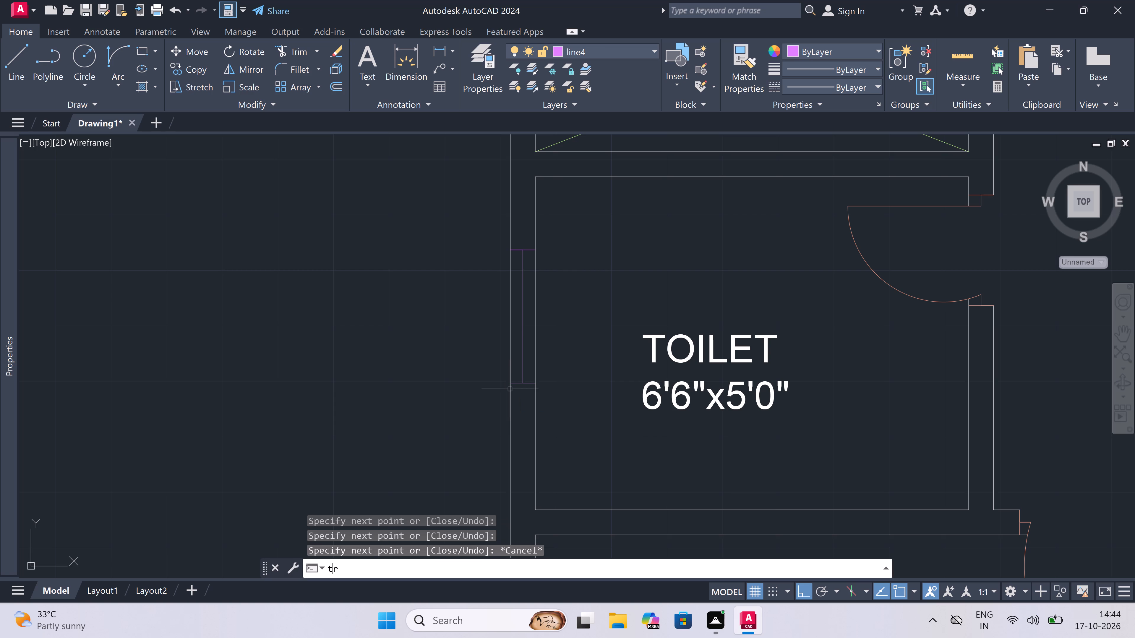
key(space)
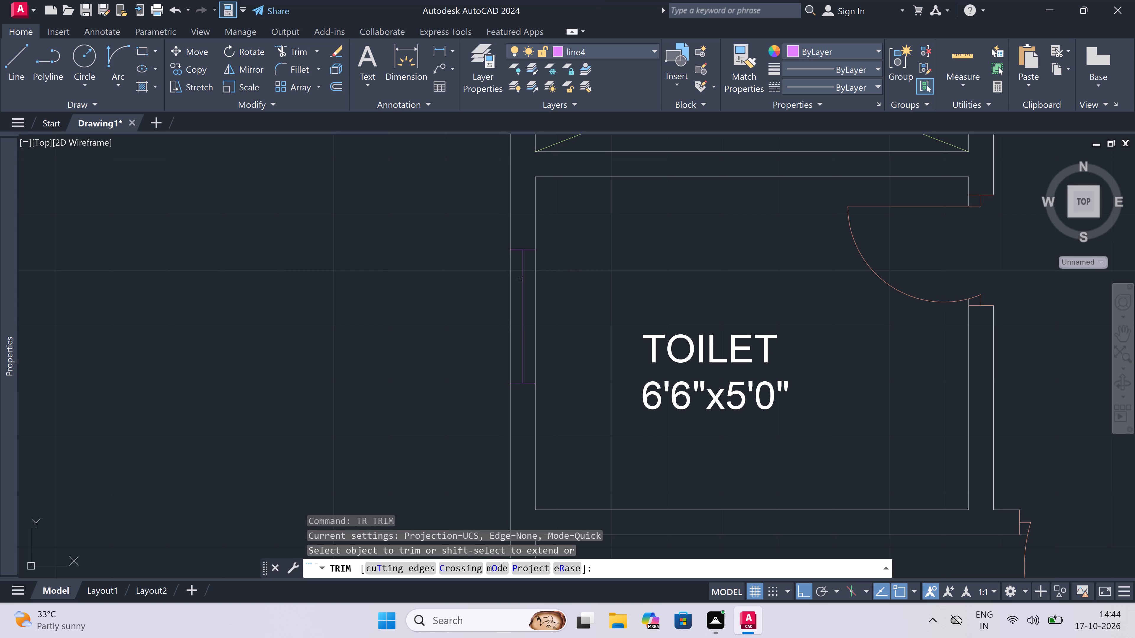
scroll(531, 283, up, 1)
click(531, 283)
click(555, 300)
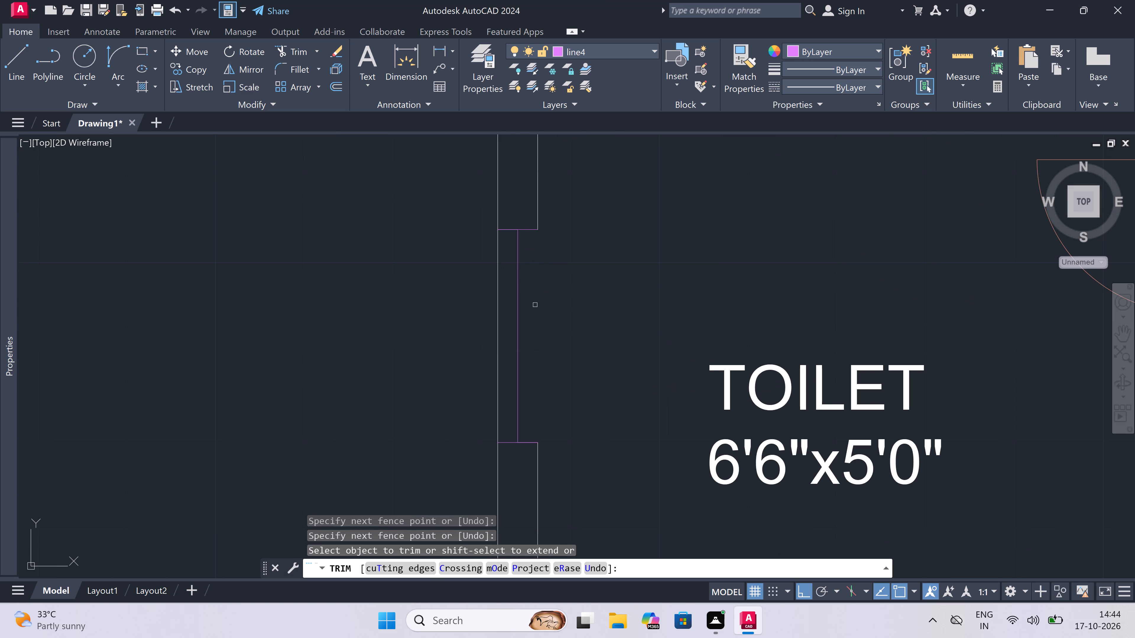
click(510, 307)
click(469, 322)
key(Escape)
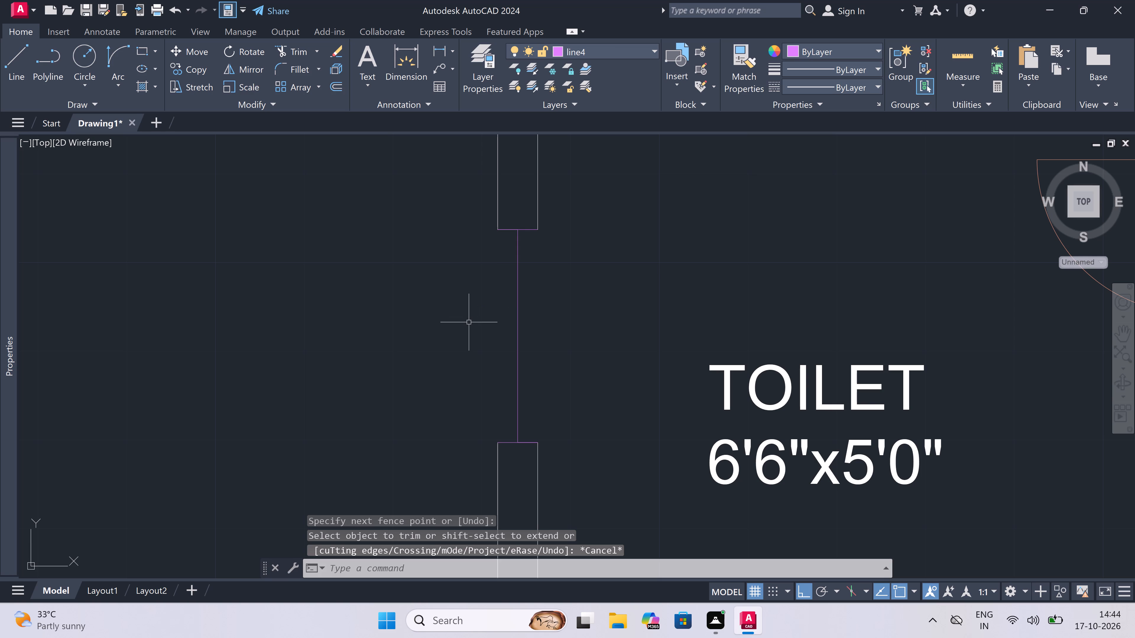
Draw lines along the outer and inner wall faces between this toilet window's jambs to close the frame.
text(l)
key(space)
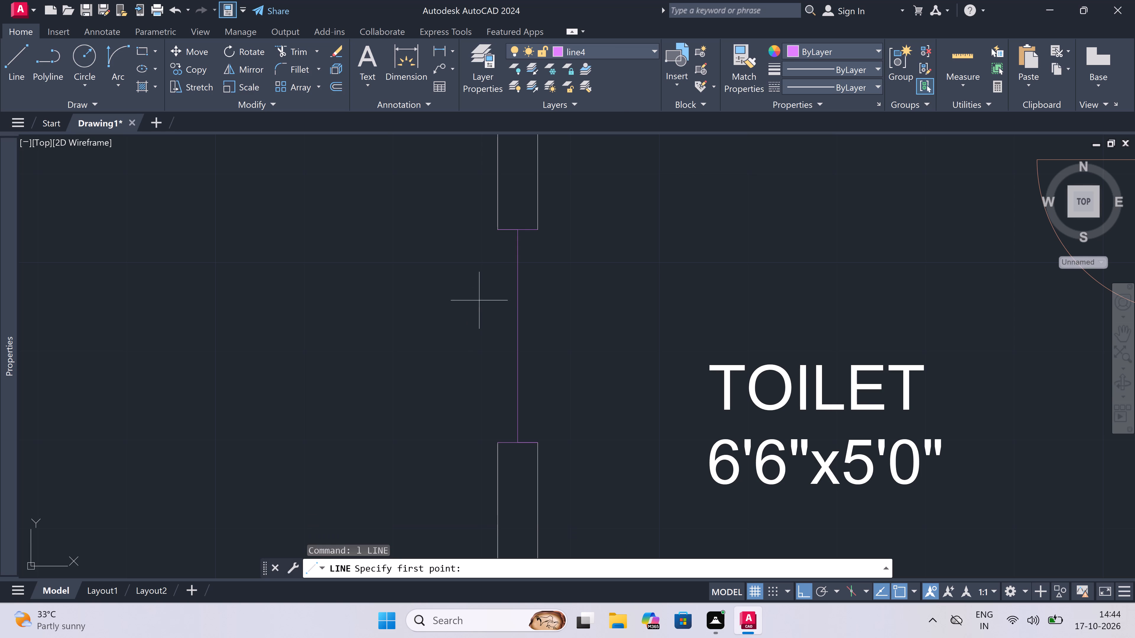
click(497, 232)
click(500, 443)
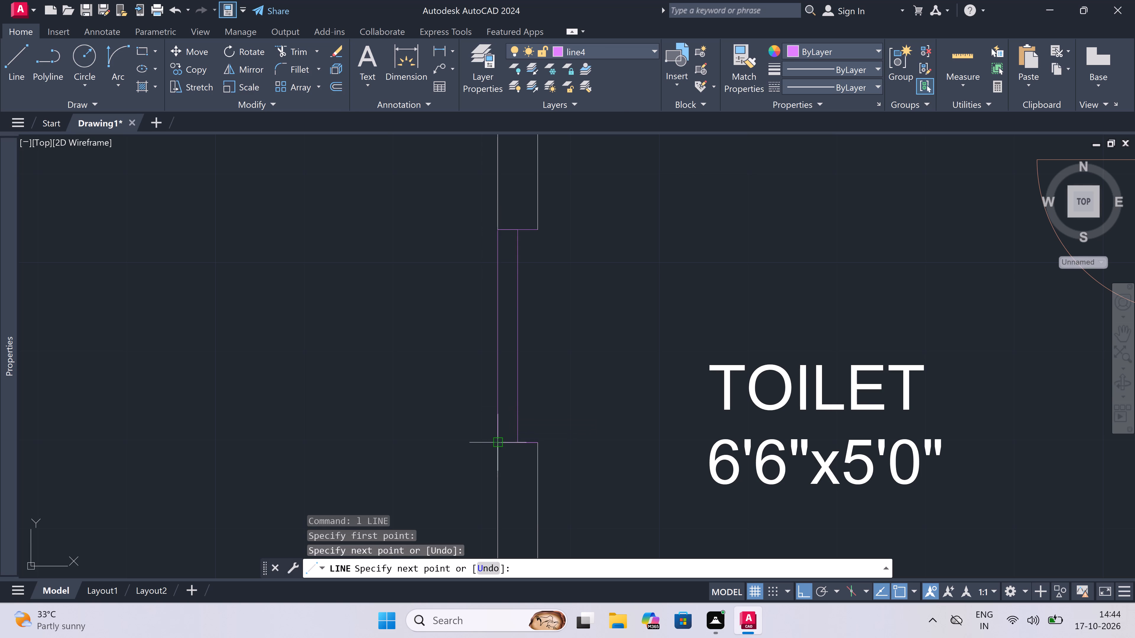
key(Escape)
key(space)
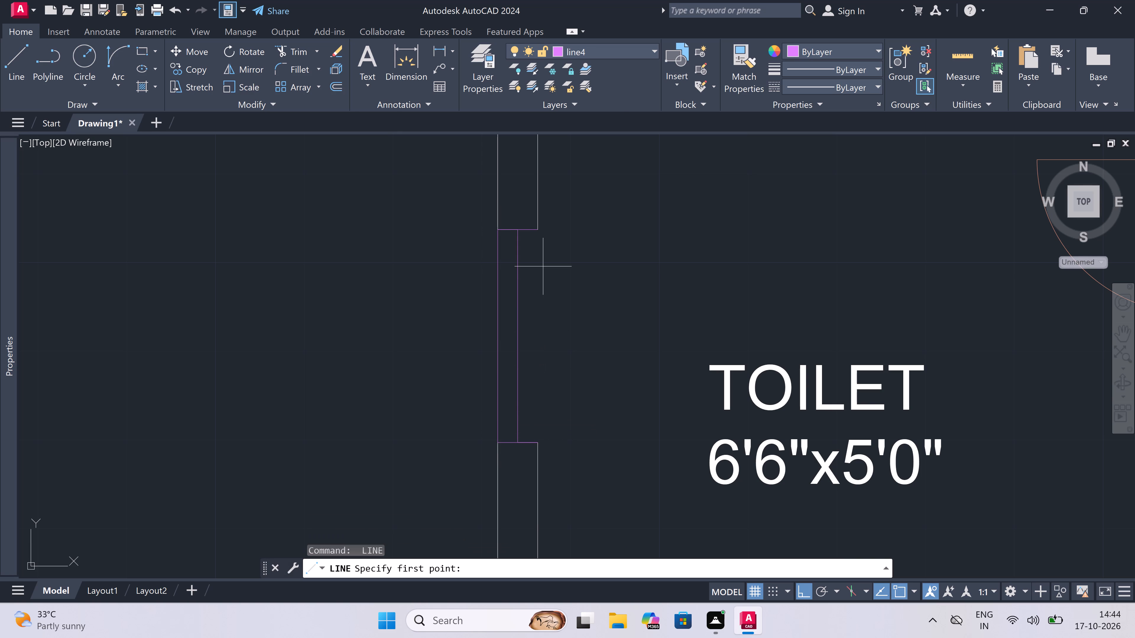
click(538, 231)
click(539, 442)
key(Escape)
Draw a window in the west wall of the southwest 10'3"x12'0" bedroom: south jamb, 5' centre line running north, north jamb.
scroll(537, 324, down, 6)
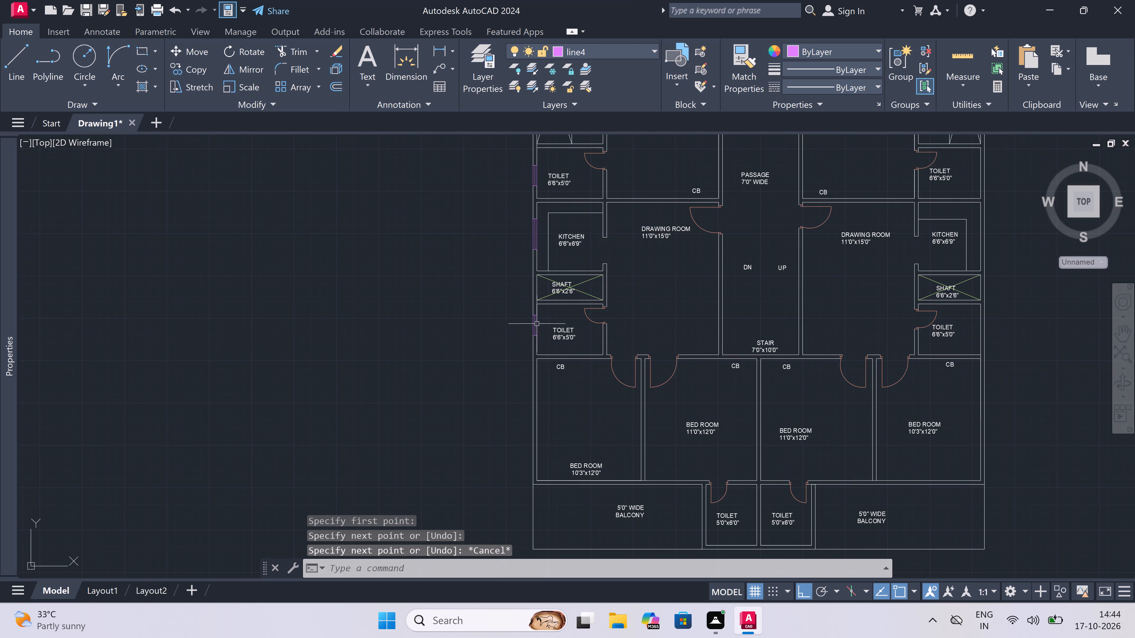
key(space)
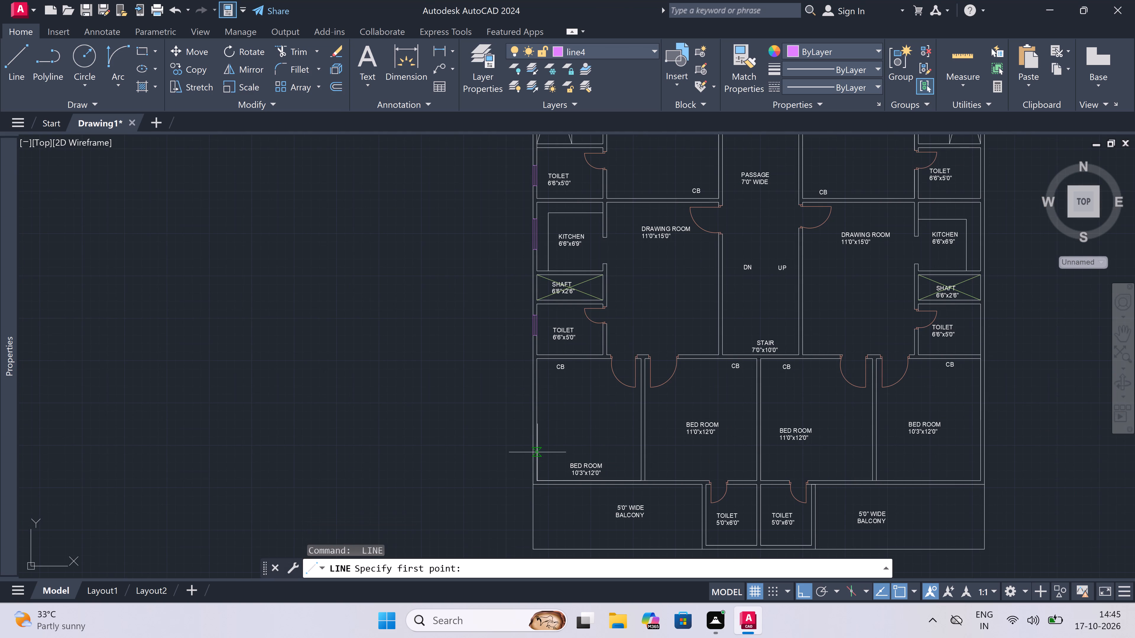
scroll(537, 463, up, 1)
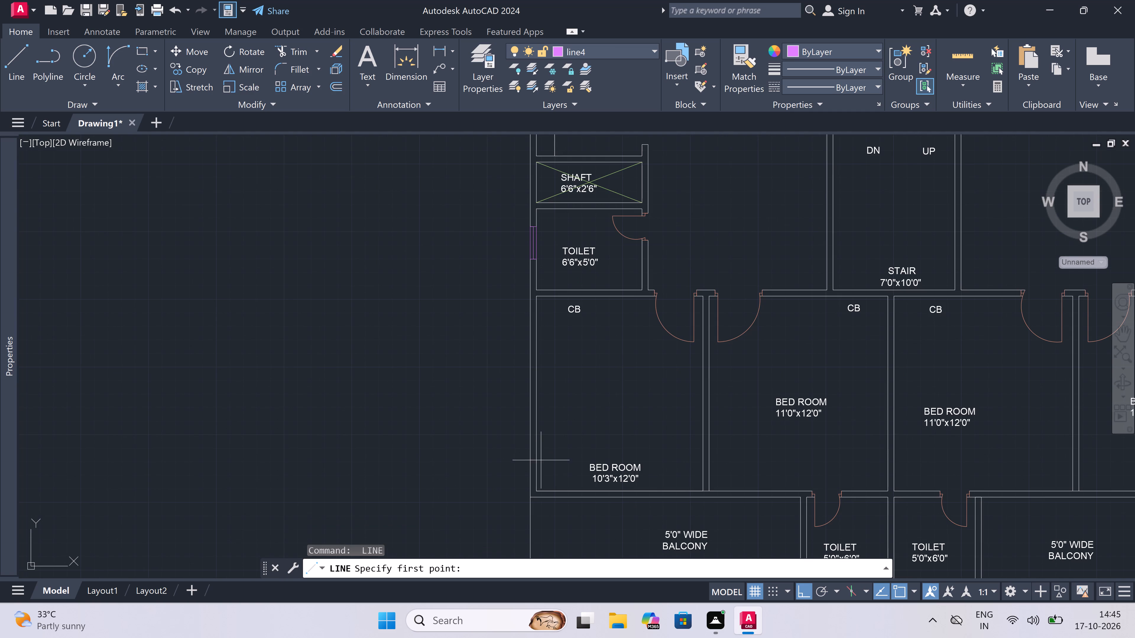
scroll(528, 452, up, 1)
click(533, 445)
click(542, 441)
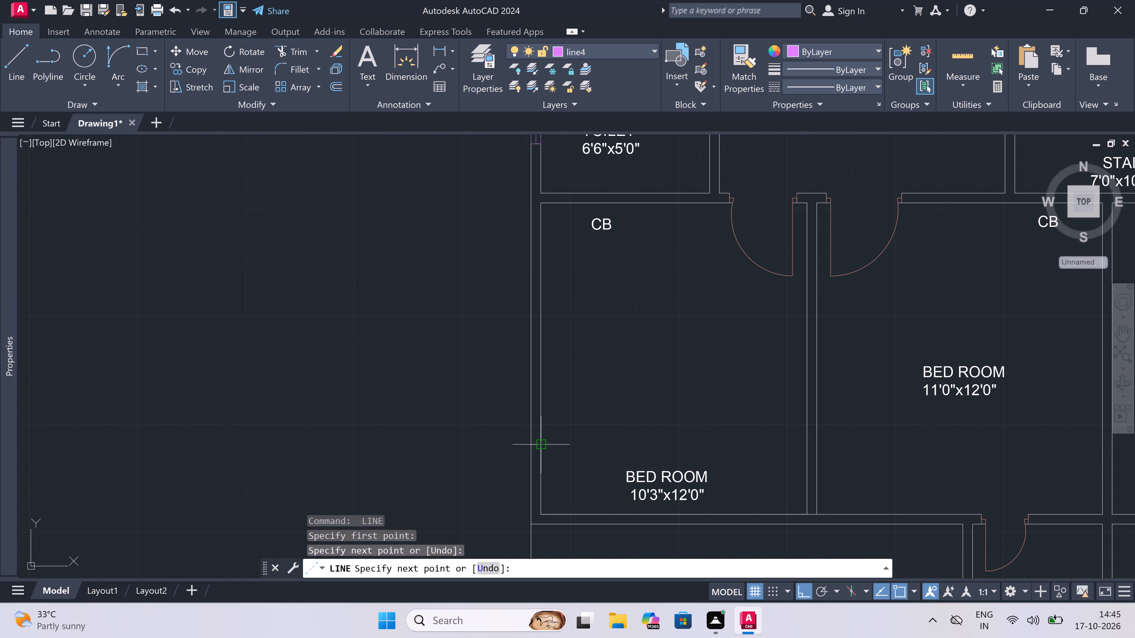
scroll(539, 441, up, 2)
click(531, 445)
click(531, 441)
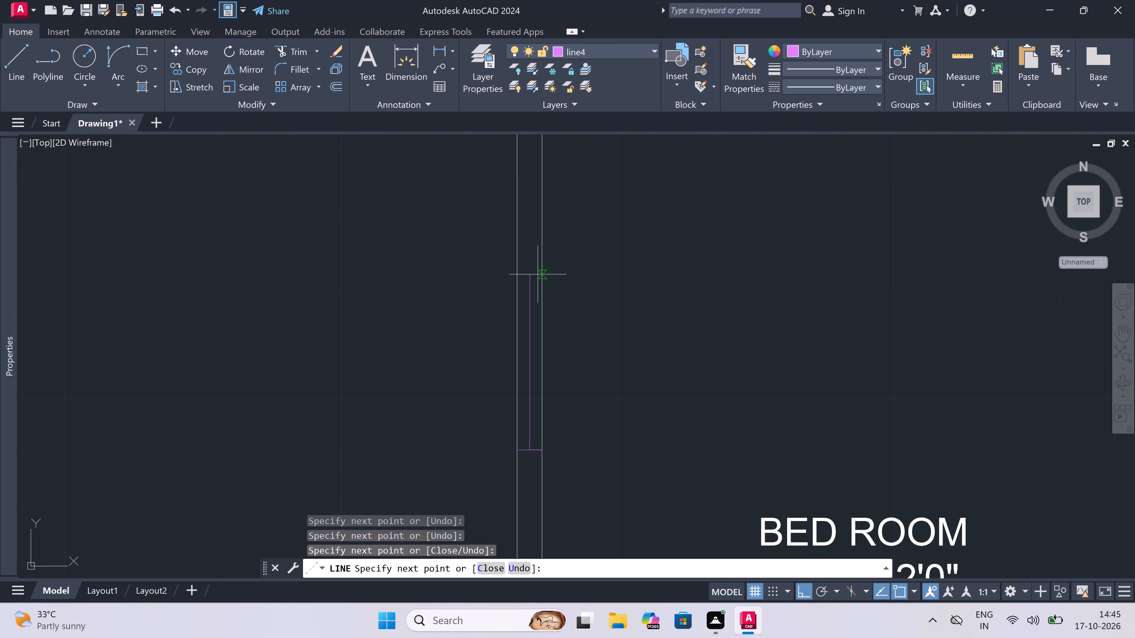
key(4)
key(BackSpace)
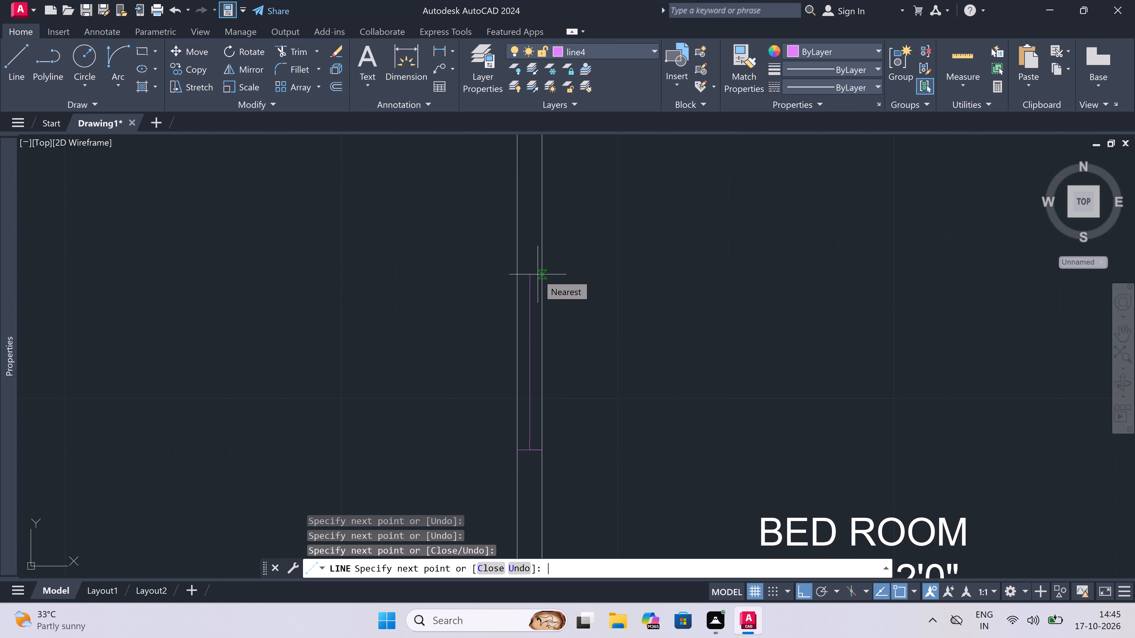
text(5')
key(space)
scroll(538, 274, down, 4)
scroll(536, 244, up, 5)
click(519, 303)
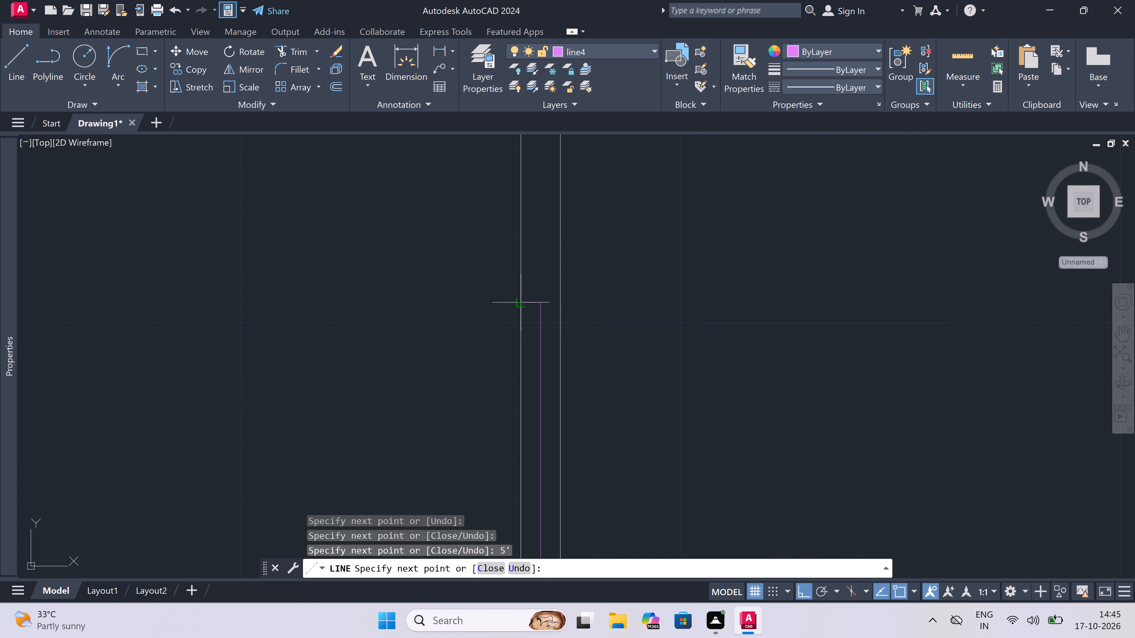
click(560, 305)
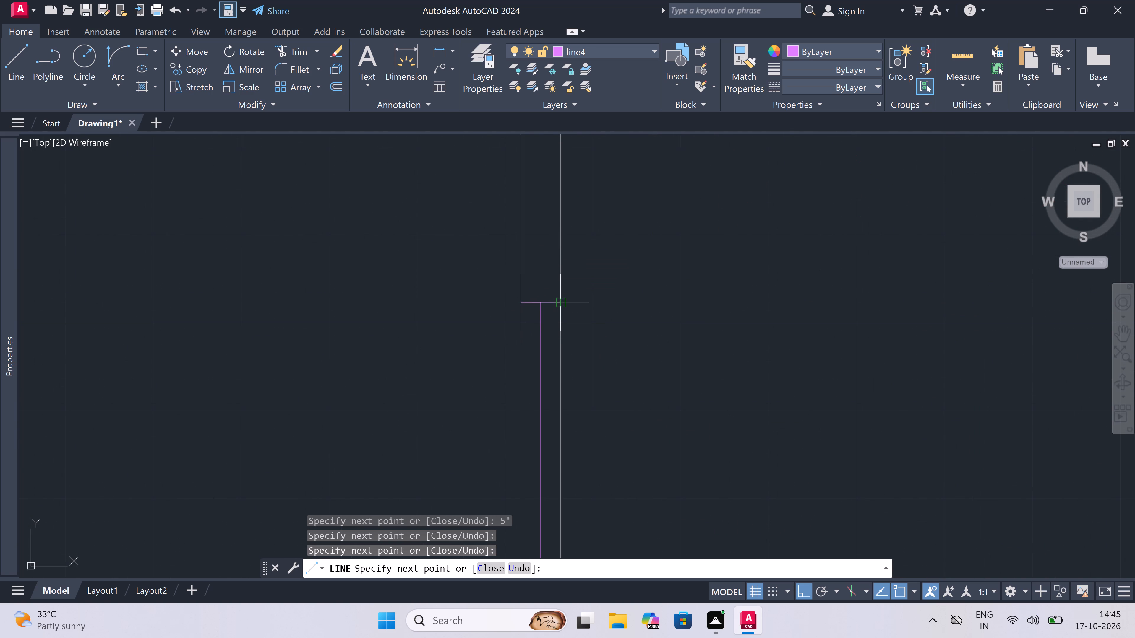
key(Escape)
Trim the inner and outer wall lines between the jambs of the window in the southwest bedroom's west wall.
scroll(550, 255, down, 4)
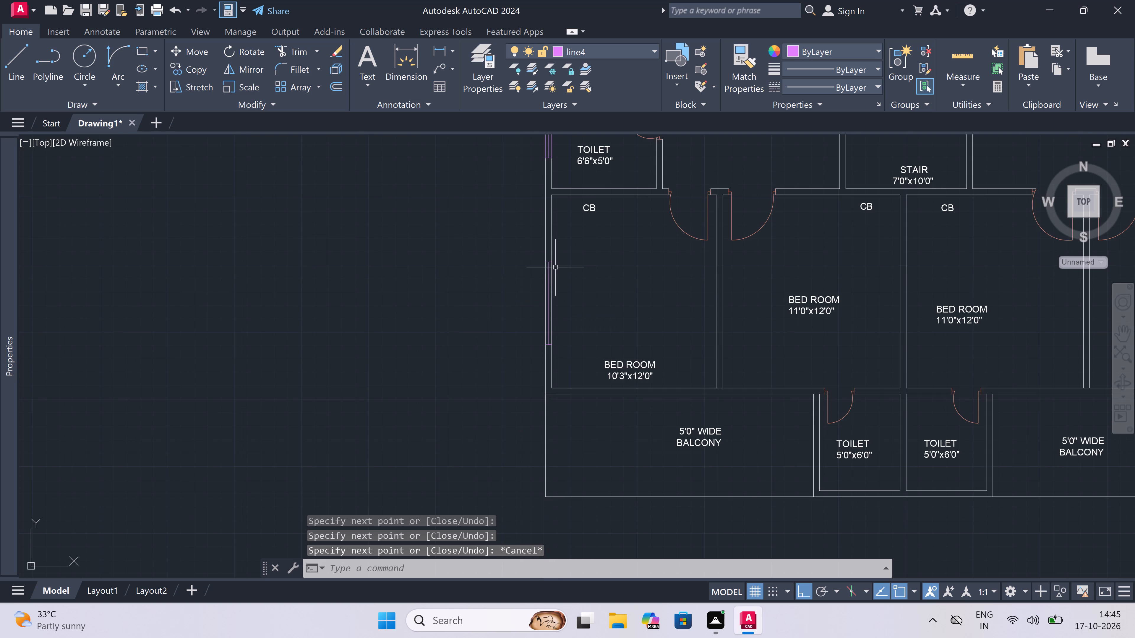
scroll(558, 278, up, 2)
key(t)
key(r)
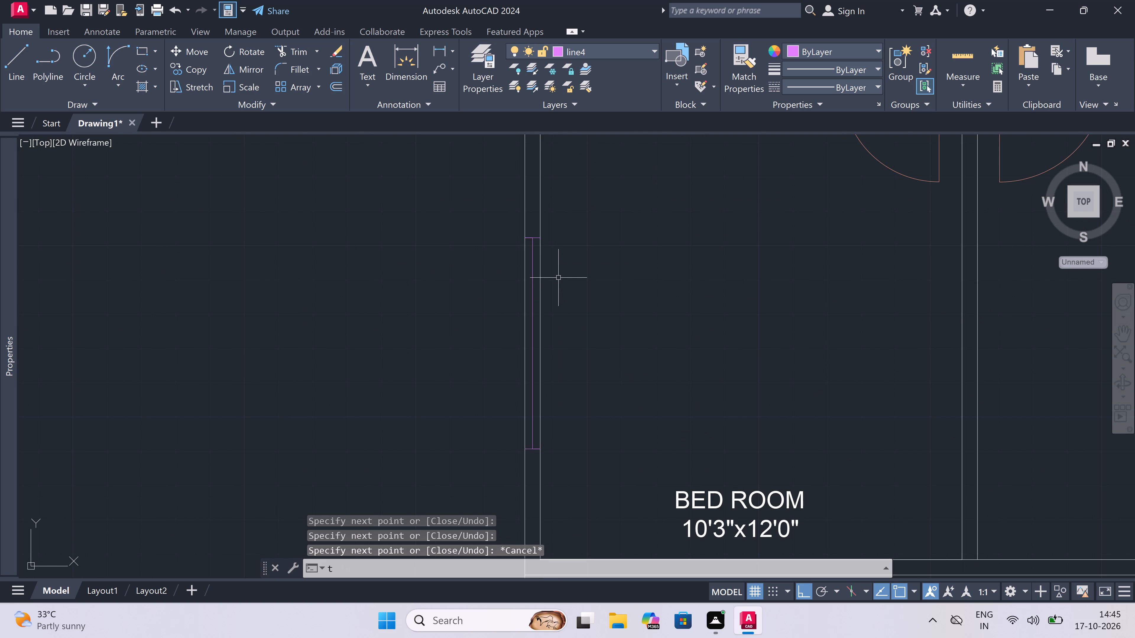
key(space)
click(540, 311)
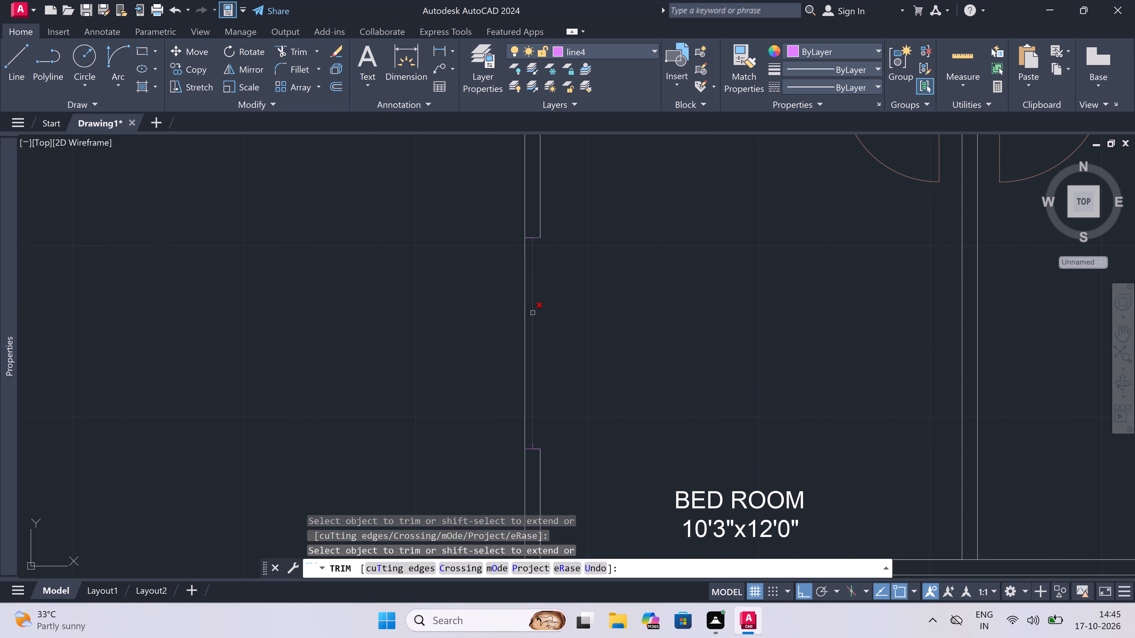
click(523, 312)
key(Escape)
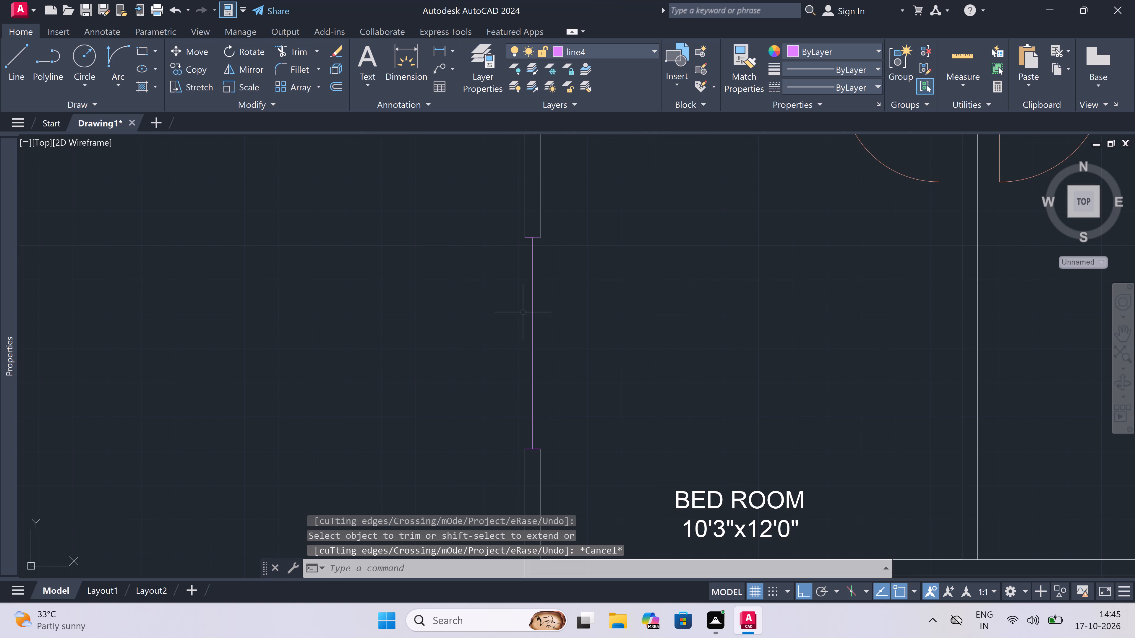
Draw lines along the outer and inner wall faces between this west window's jambs to close the frame.
text(l)
key(space)
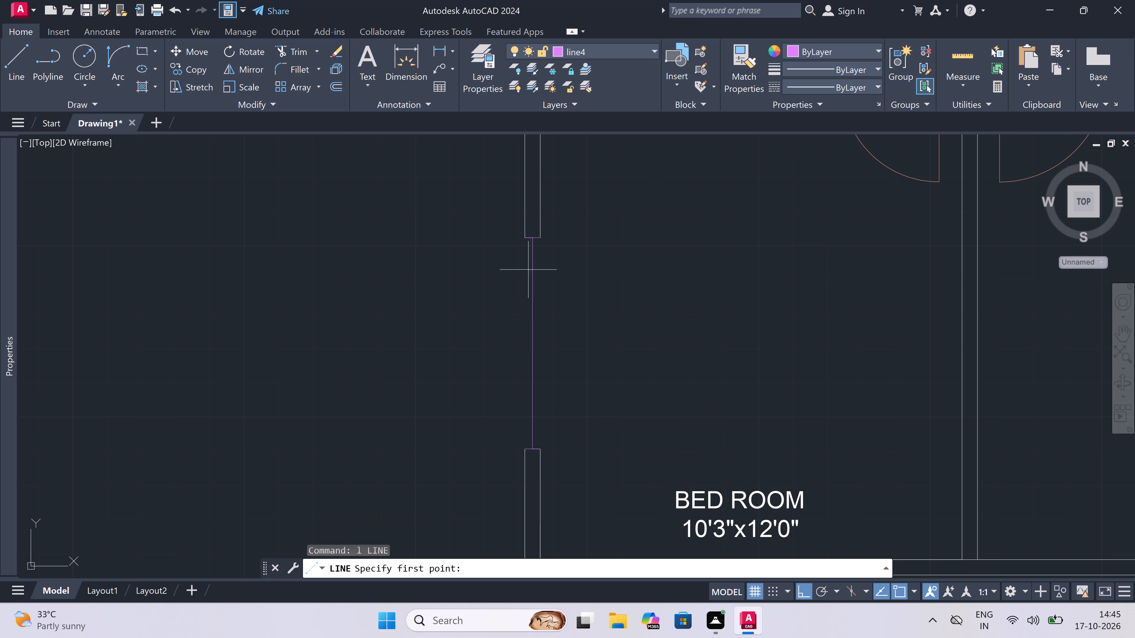
click(525, 241)
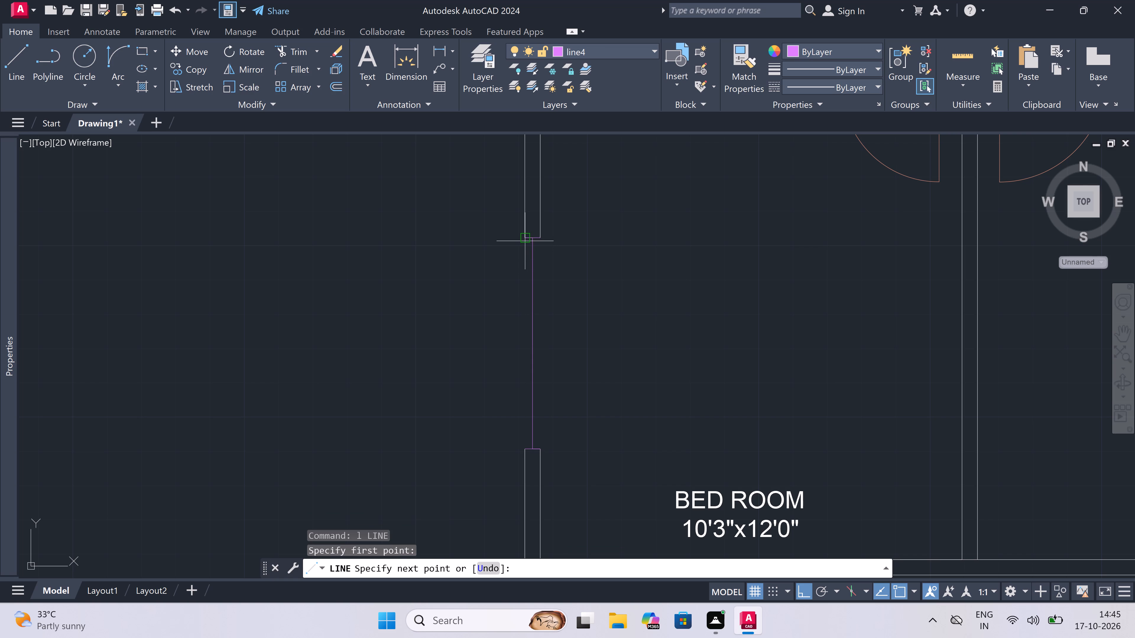
click(527, 445)
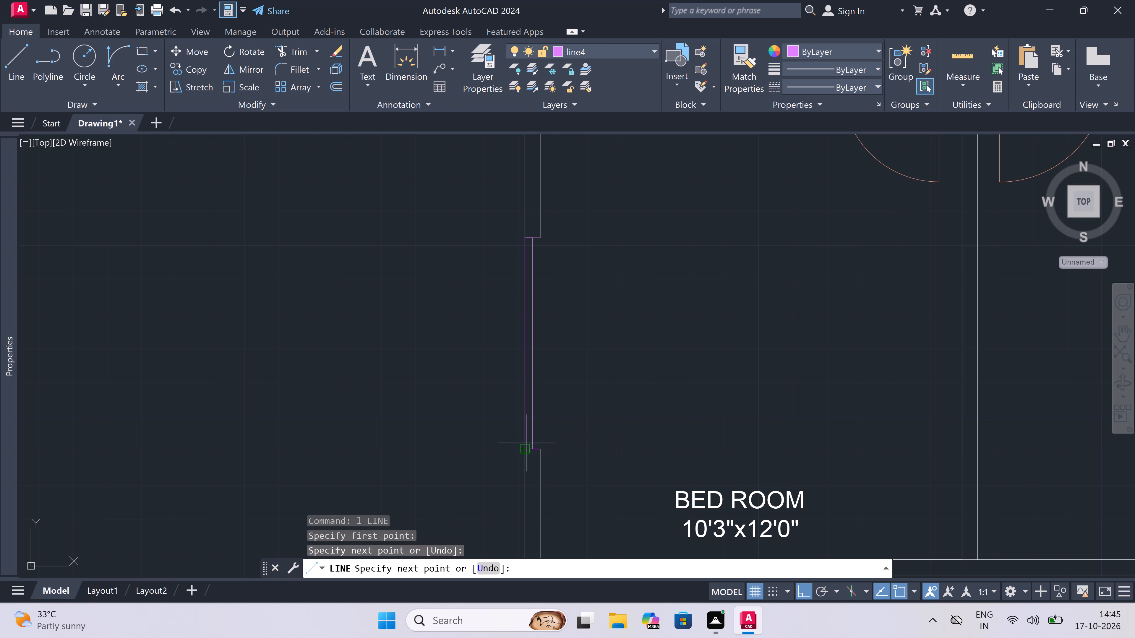
key(Escape)
key(space)
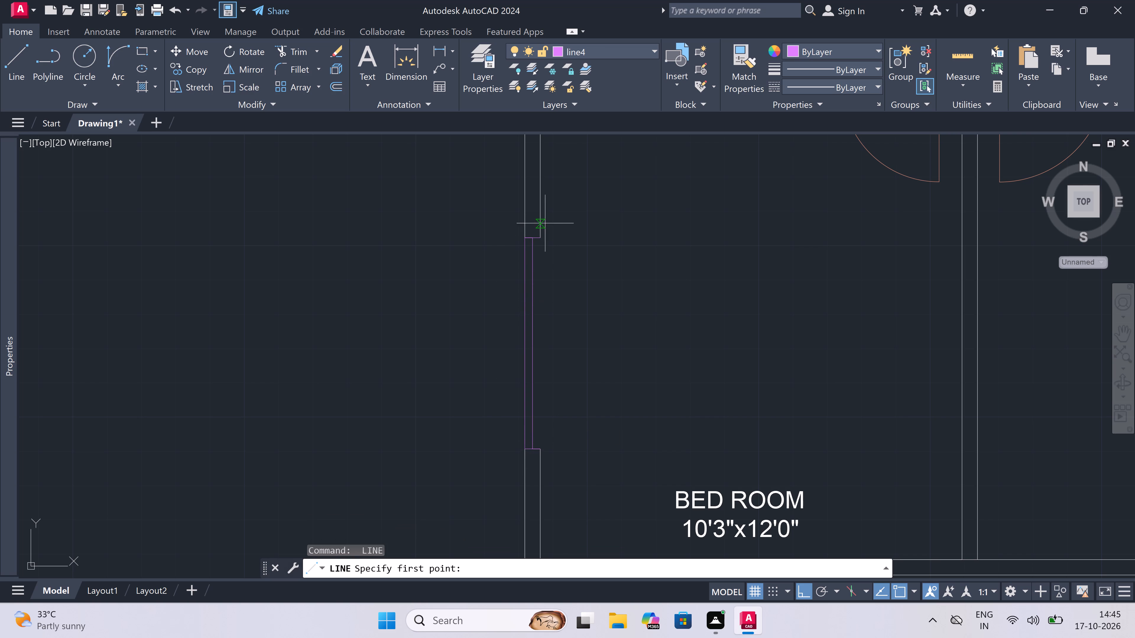
click(541, 234)
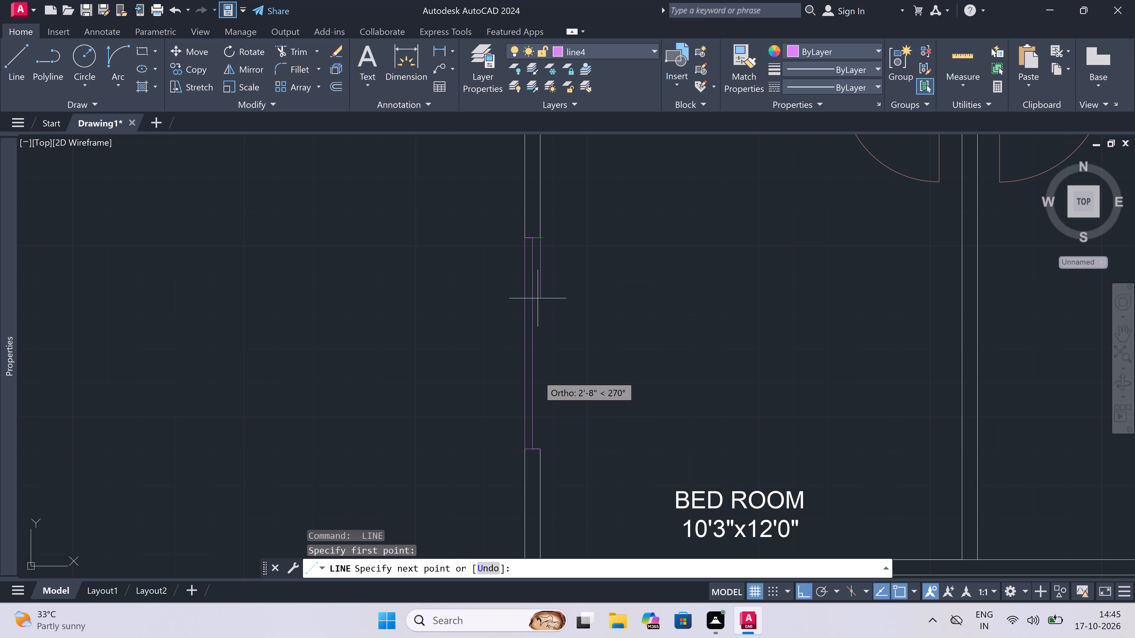
click(539, 454)
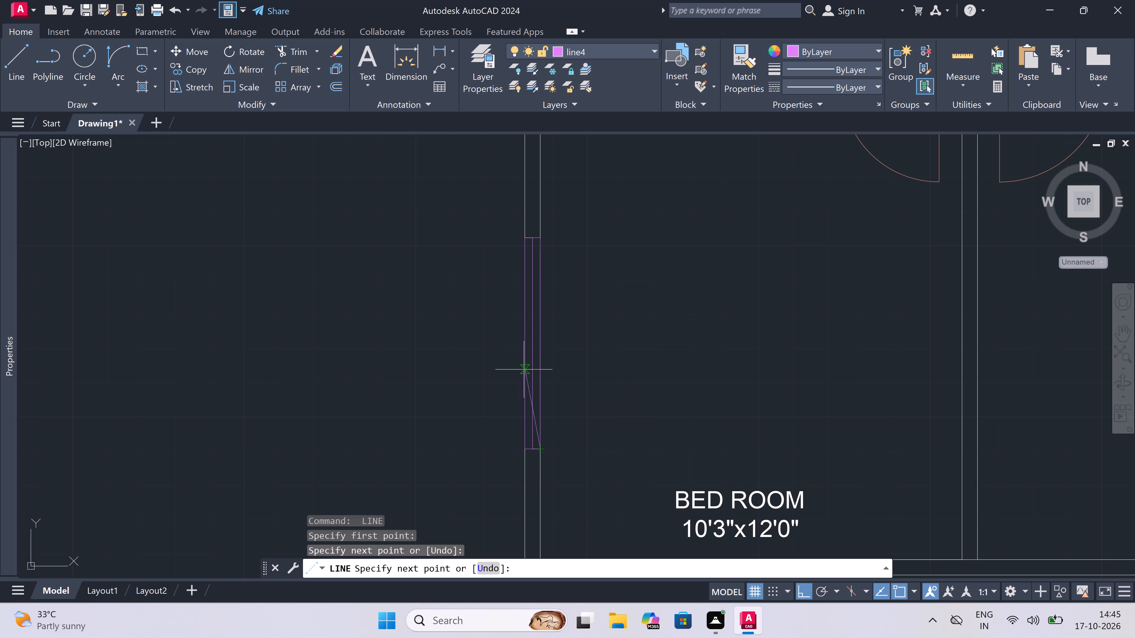
key(Escape)
Draw a window in the south wall of the southwest 10'3"x12'0" bedroom: west jamb, 5' centre line running east, east jamb.
scroll(467, 321, down, 4)
scroll(516, 373, up, 1)
scroll(516, 374, down, 4)
scroll(516, 373, up, 2)
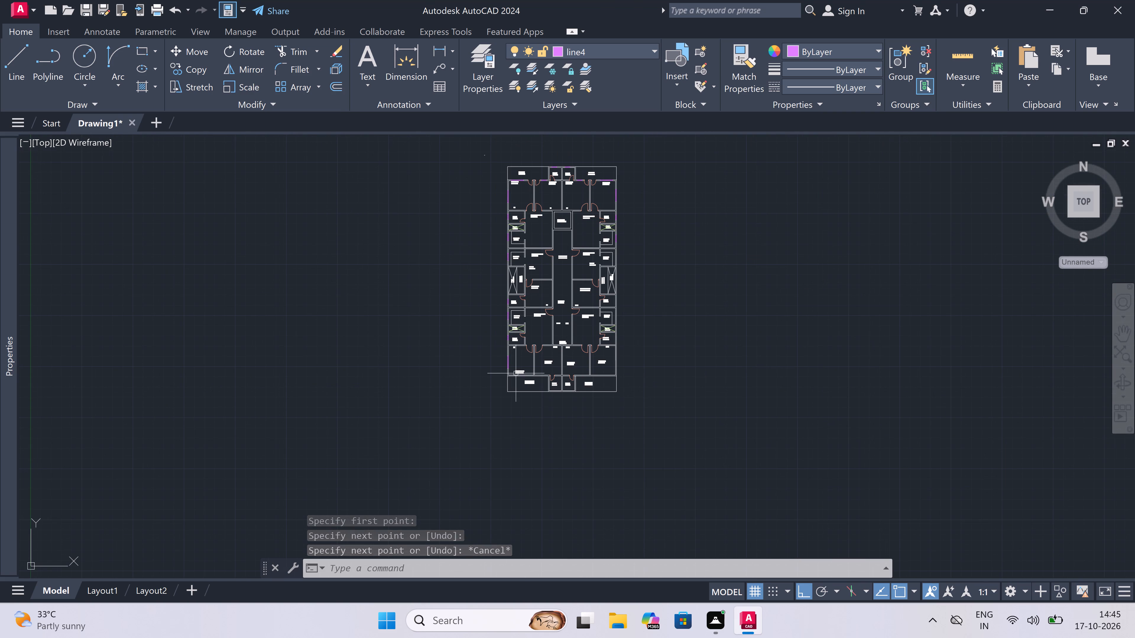
scroll(516, 373, up, 4)
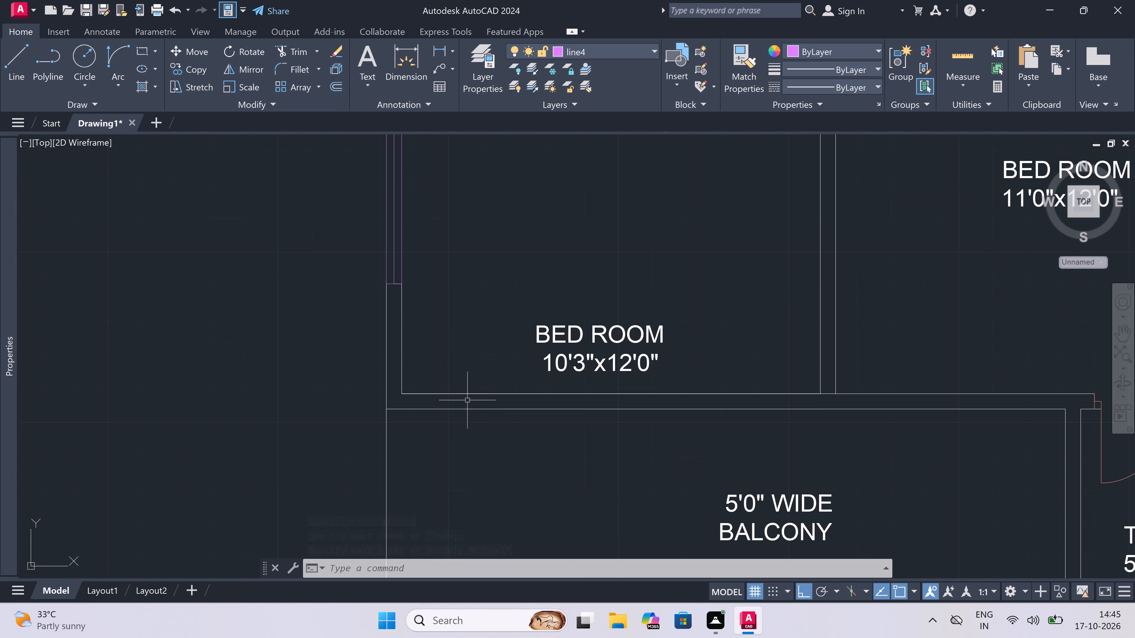
key(space)
scroll(448, 401, up, 1)
click(456, 387)
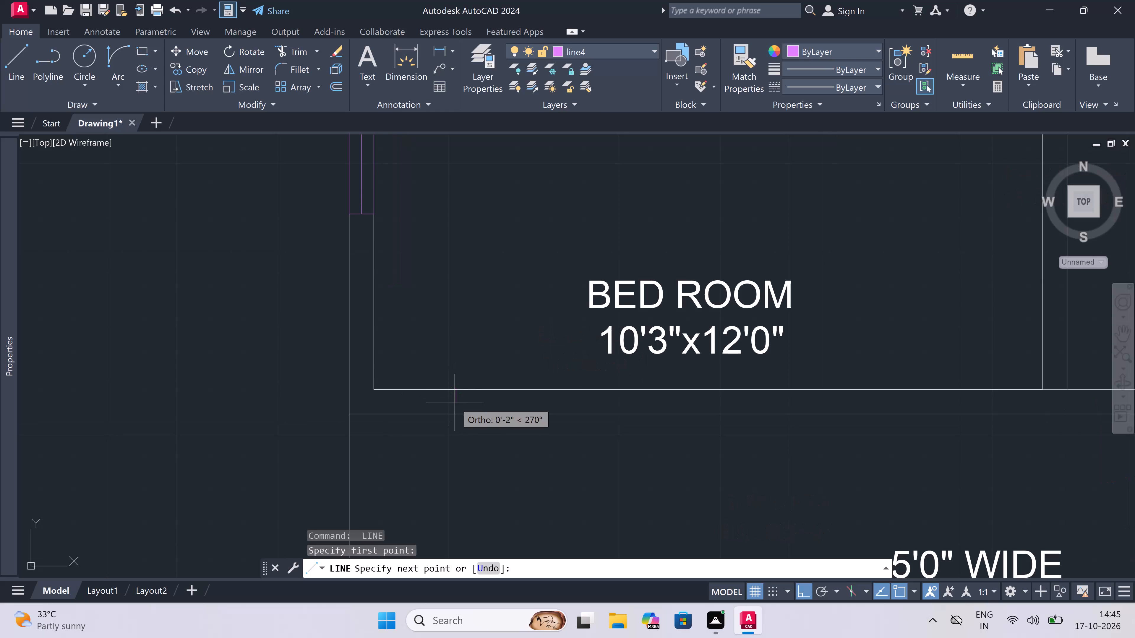
click(455, 414)
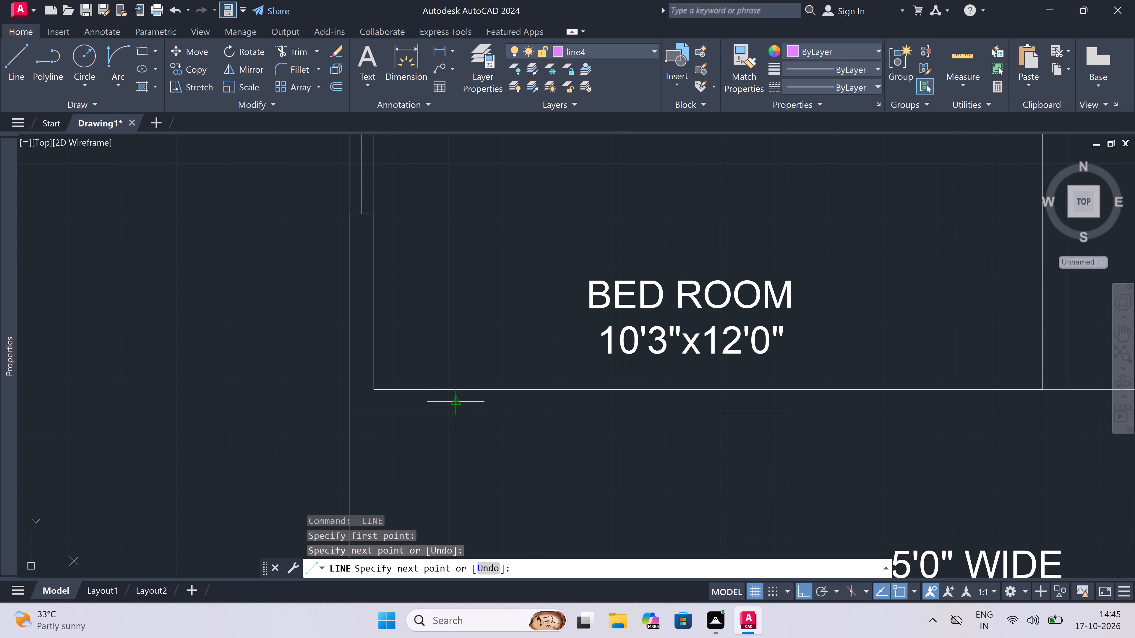
click(455, 398)
text(5')
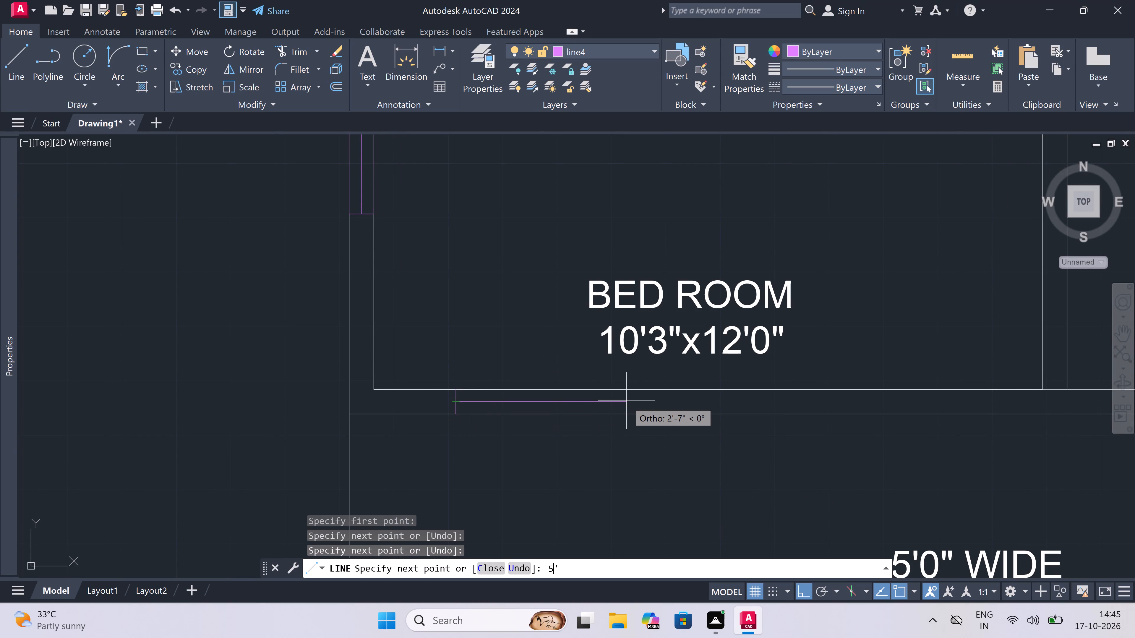
key(space)
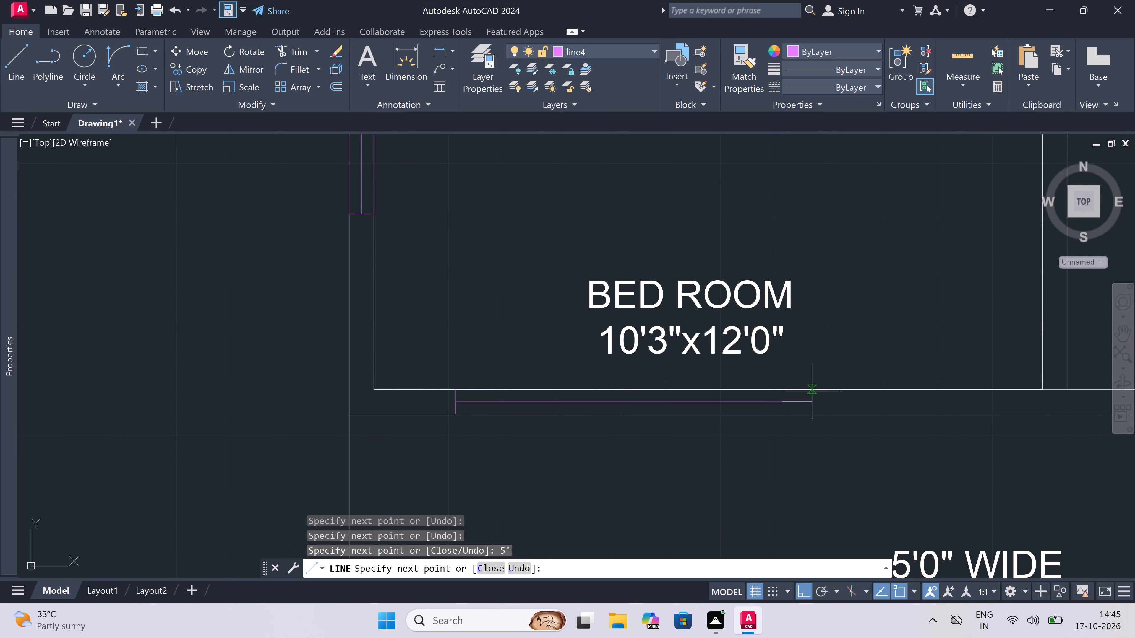
click(783, 388)
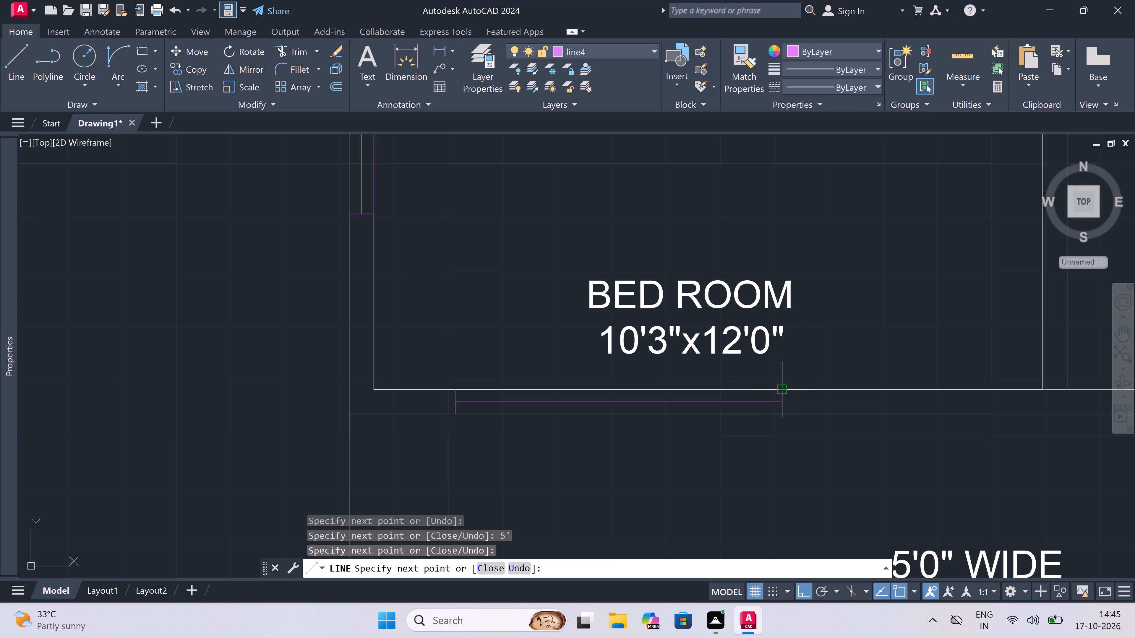
click(783, 418)
key(Escape)
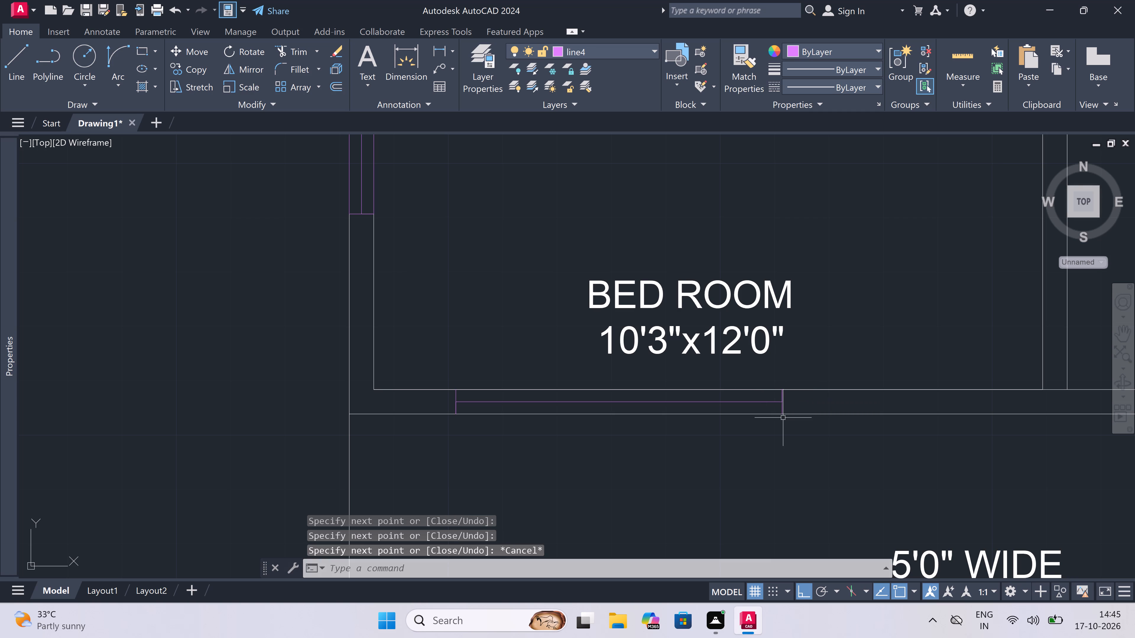
Trim the outer and inner wall lines between the jambs of the window in the southwest bedroom's south wall.
key(t)
key(r)
key(space)
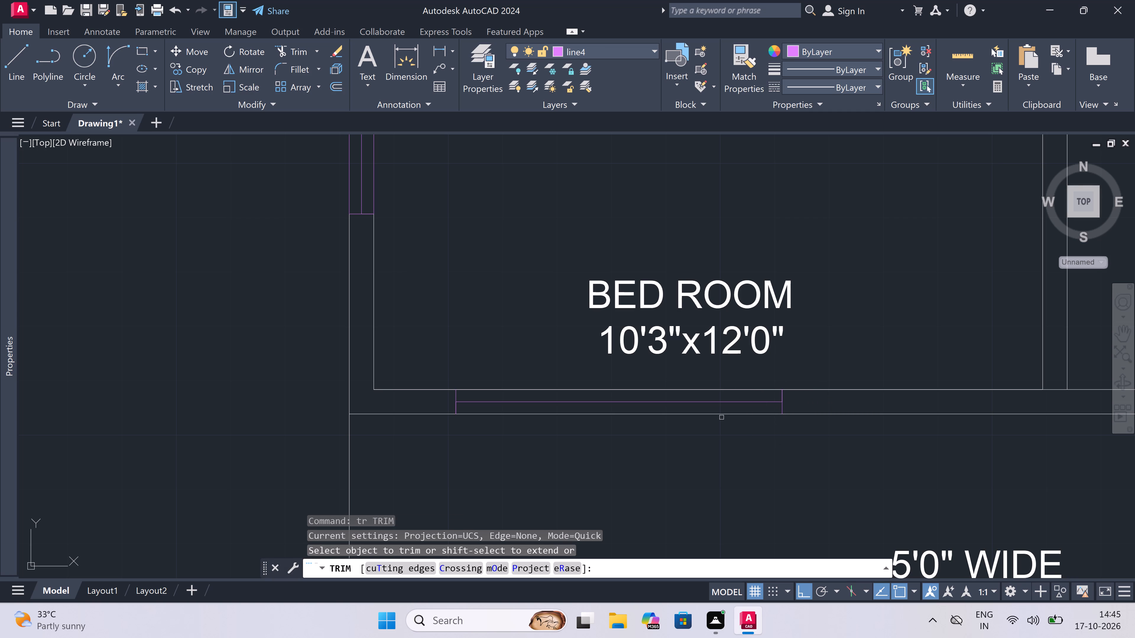
click(721, 415)
click(679, 393)
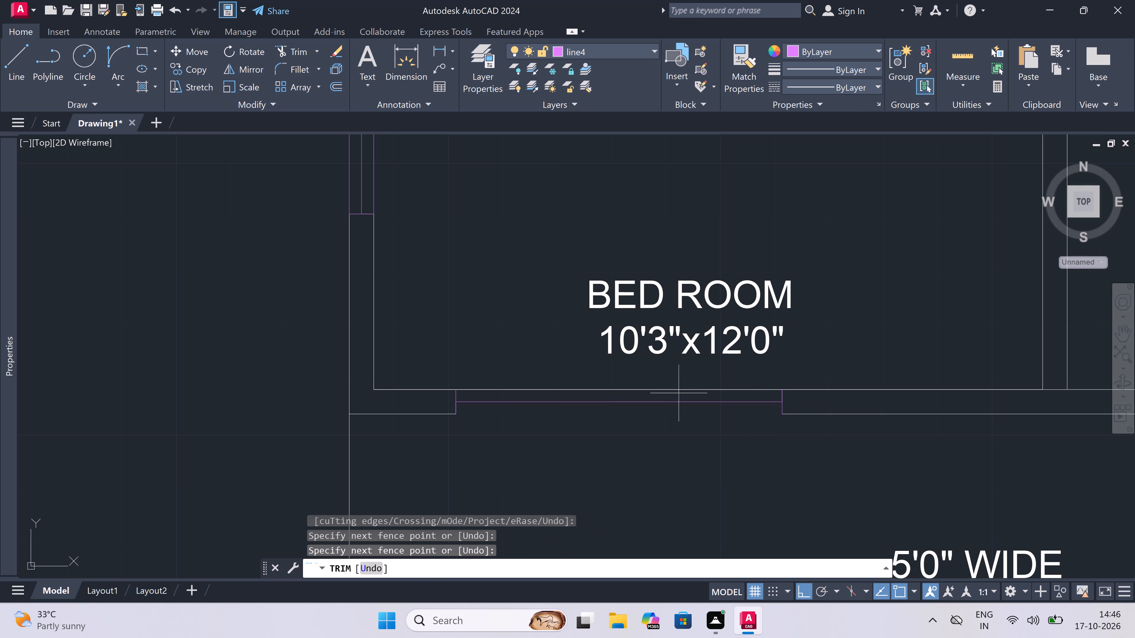
click(678, 383)
key(Escape)
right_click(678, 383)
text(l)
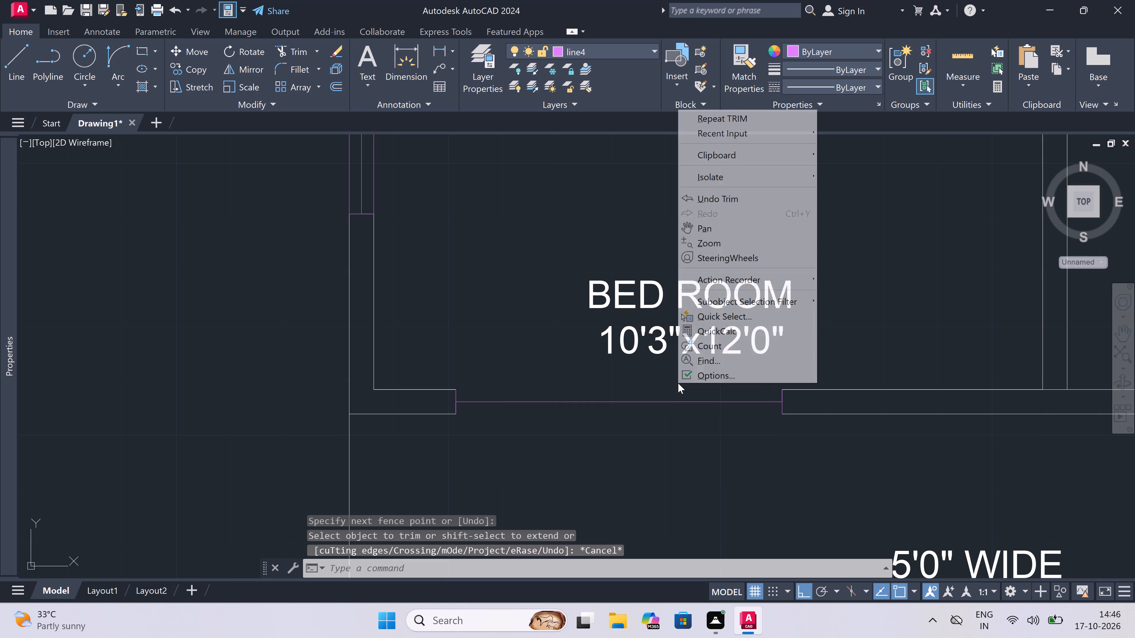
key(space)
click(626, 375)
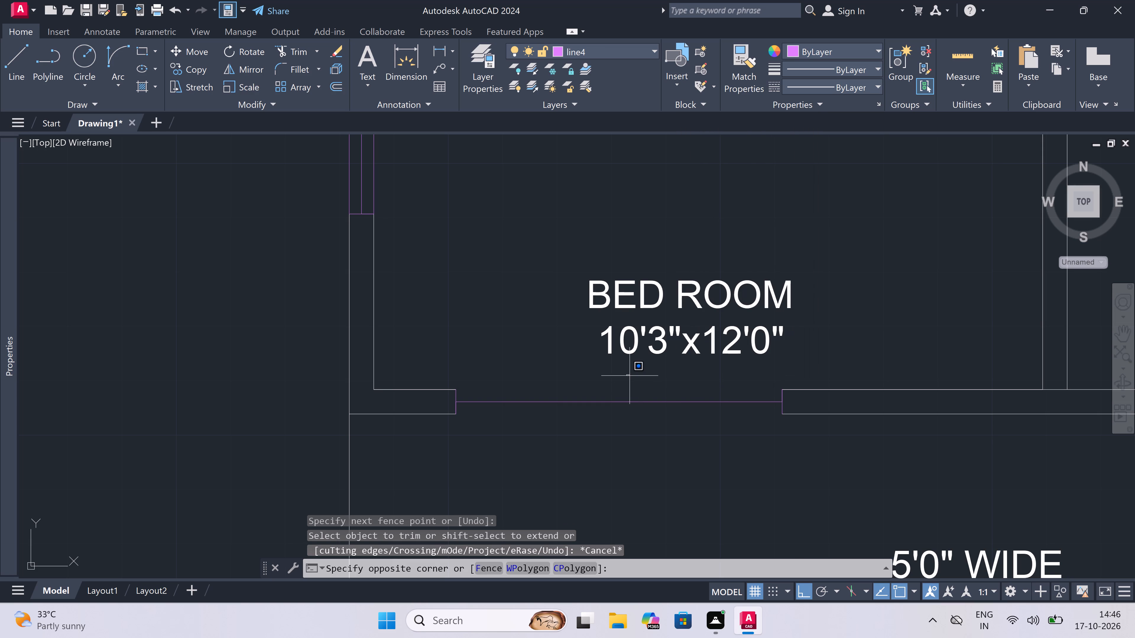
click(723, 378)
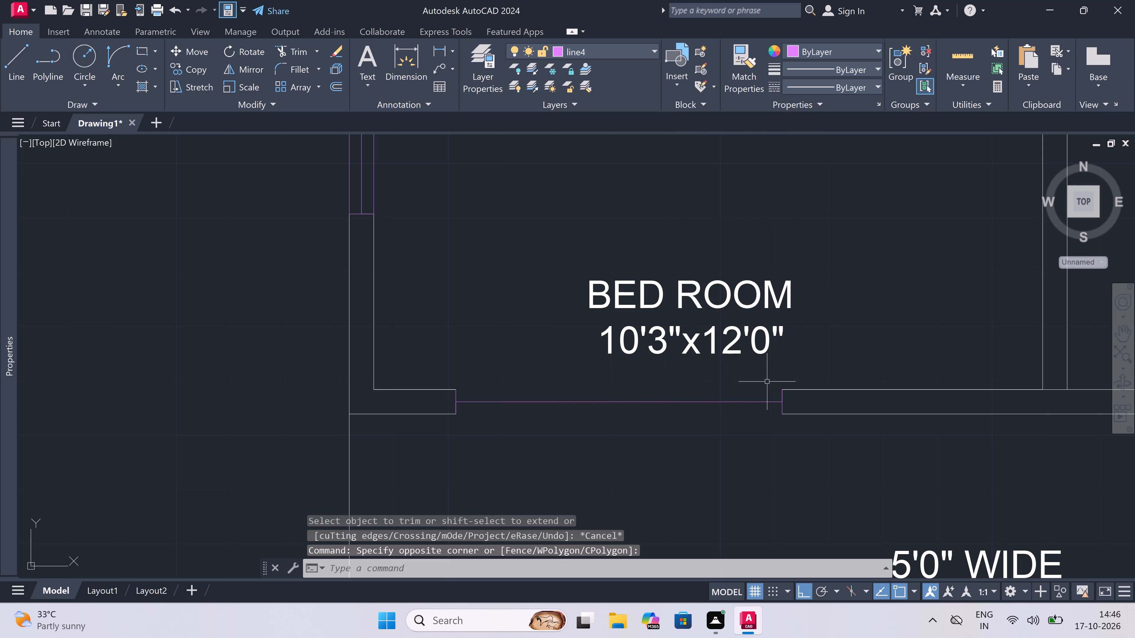
Draw lines along the inner and outer wall faces between this south window's jambs to close the frame.
key(l)
key(space)
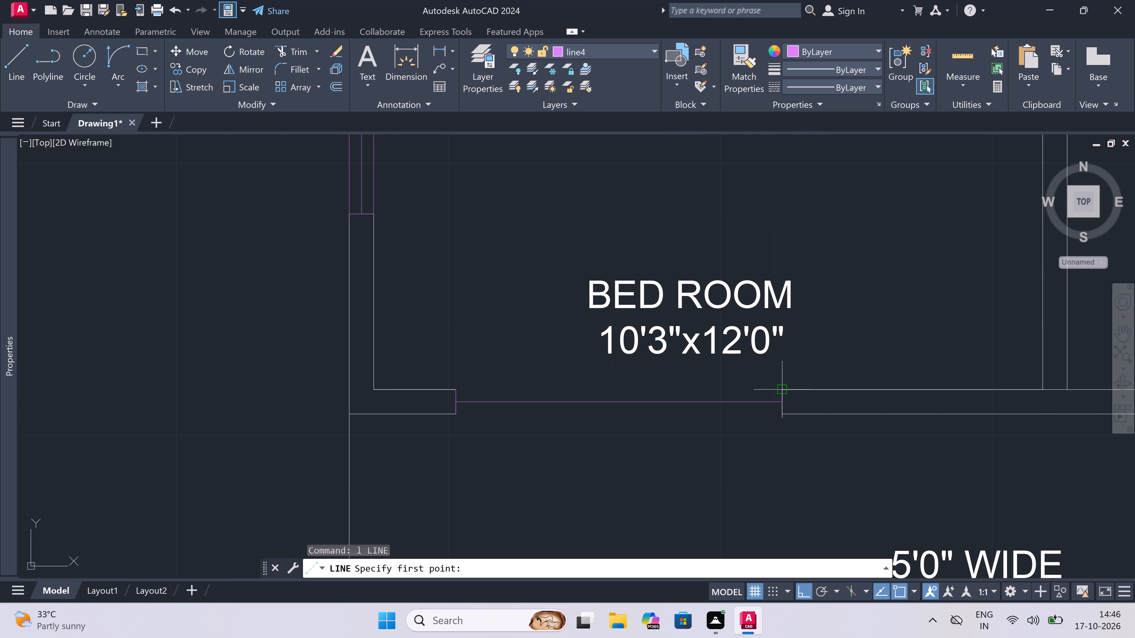
click(783, 389)
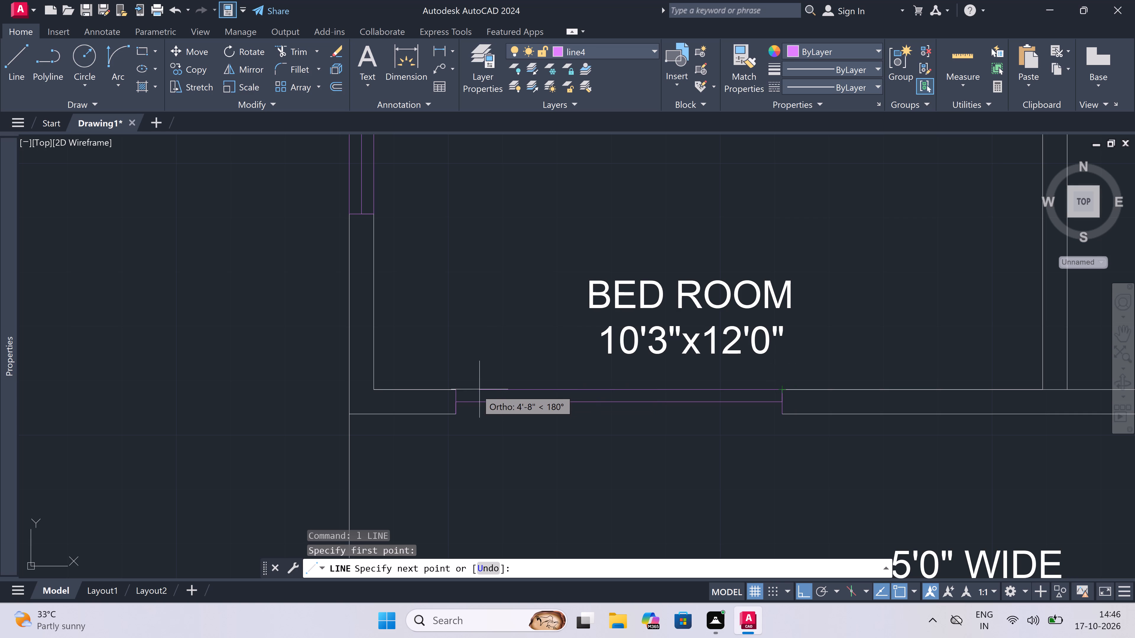
click(455, 390)
key(Escape)
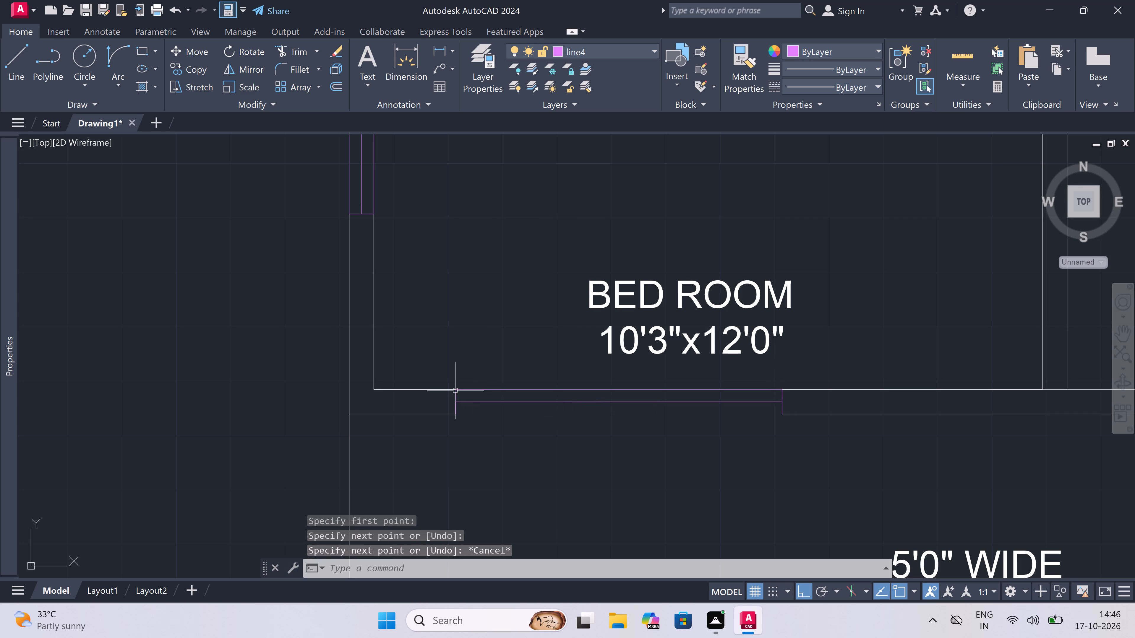
key(space)
click(457, 416)
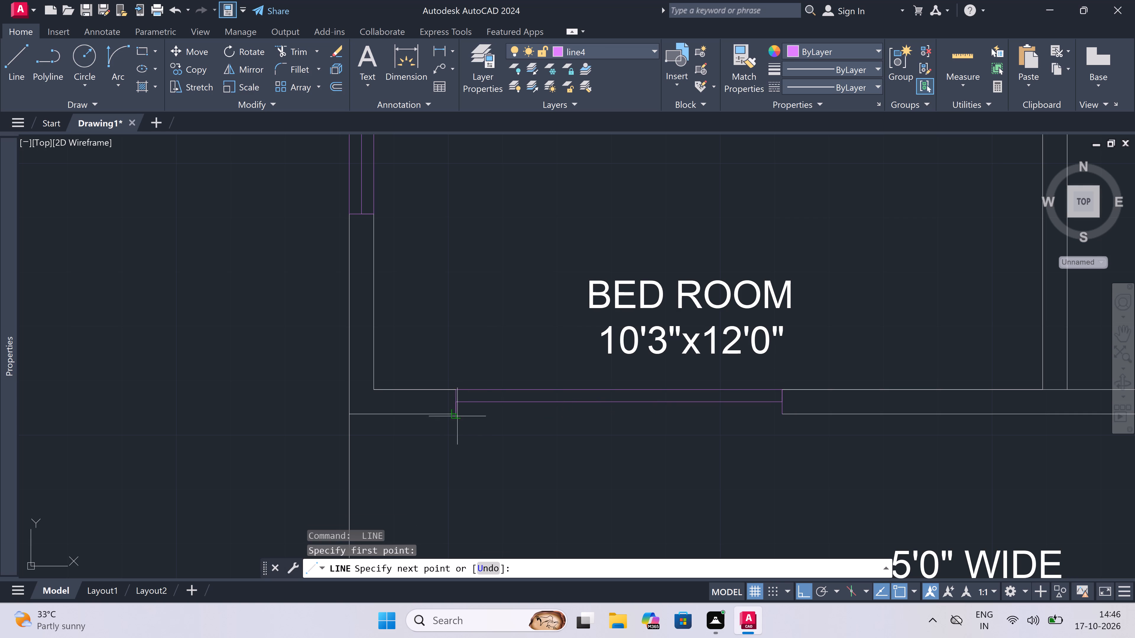
click(782, 408)
key(Escape)
Draw a window in the south wall of the southeast 10'3"x12'0" bedroom: east jamb, 5' centre line running west, west jamb.
scroll(459, 396, down, 5)
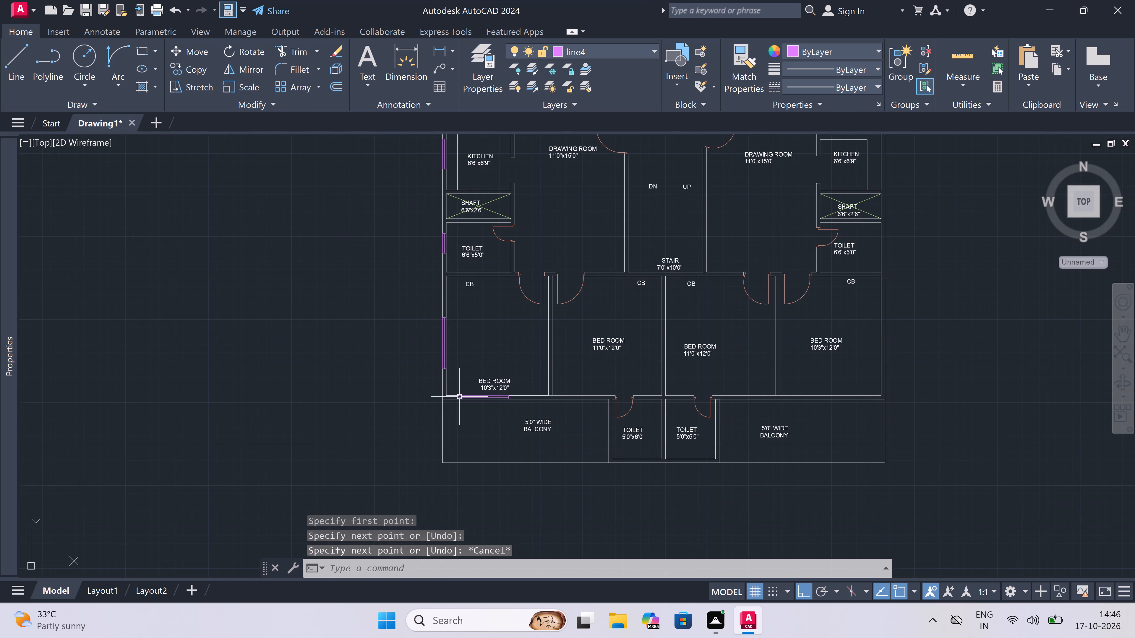
scroll(703, 391, up, 2)
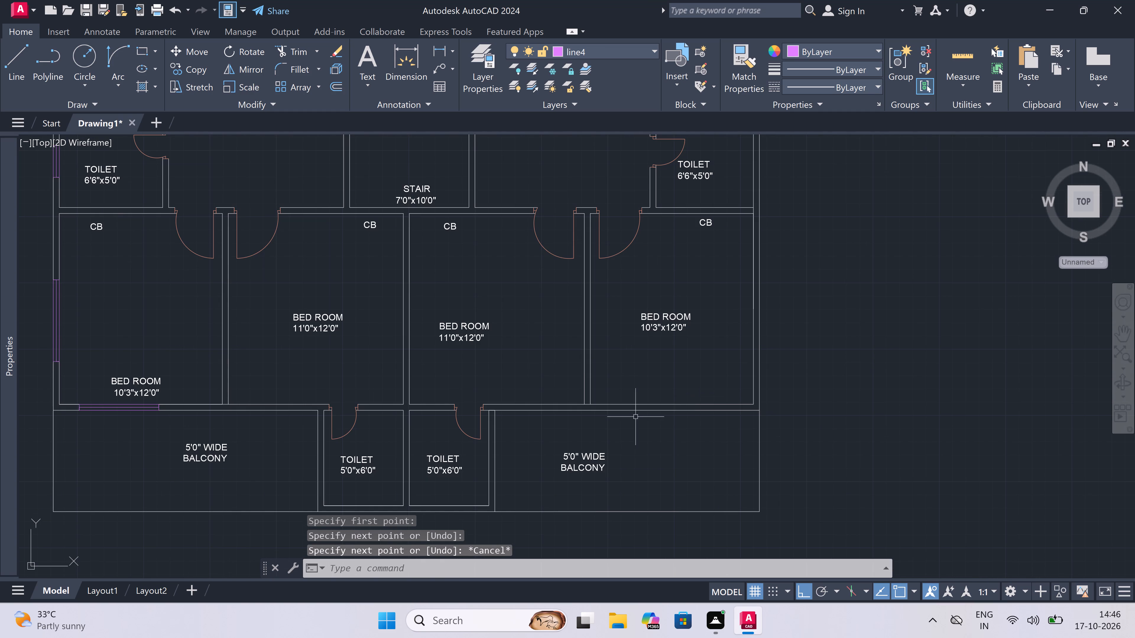
key(space)
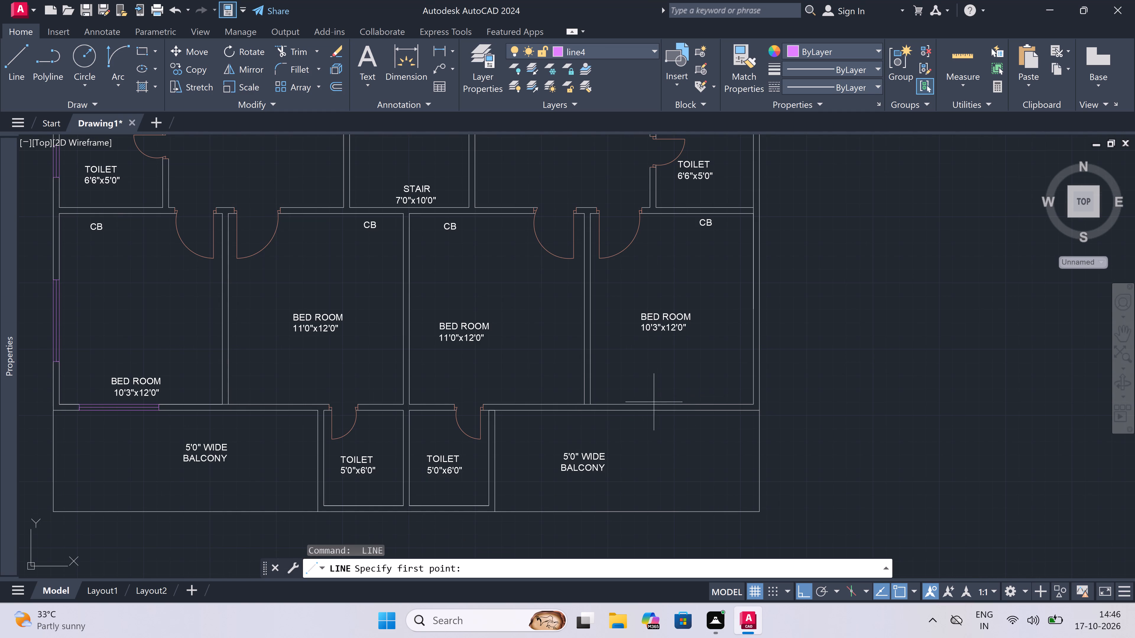
scroll(632, 413, up, 2)
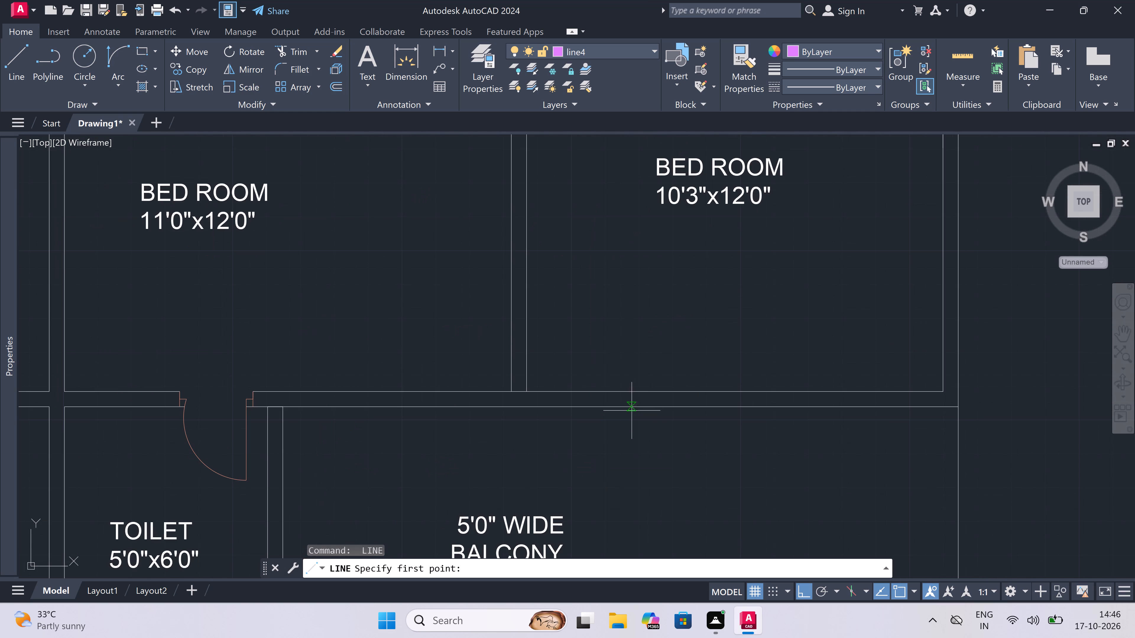
scroll(661, 396, down, 3)
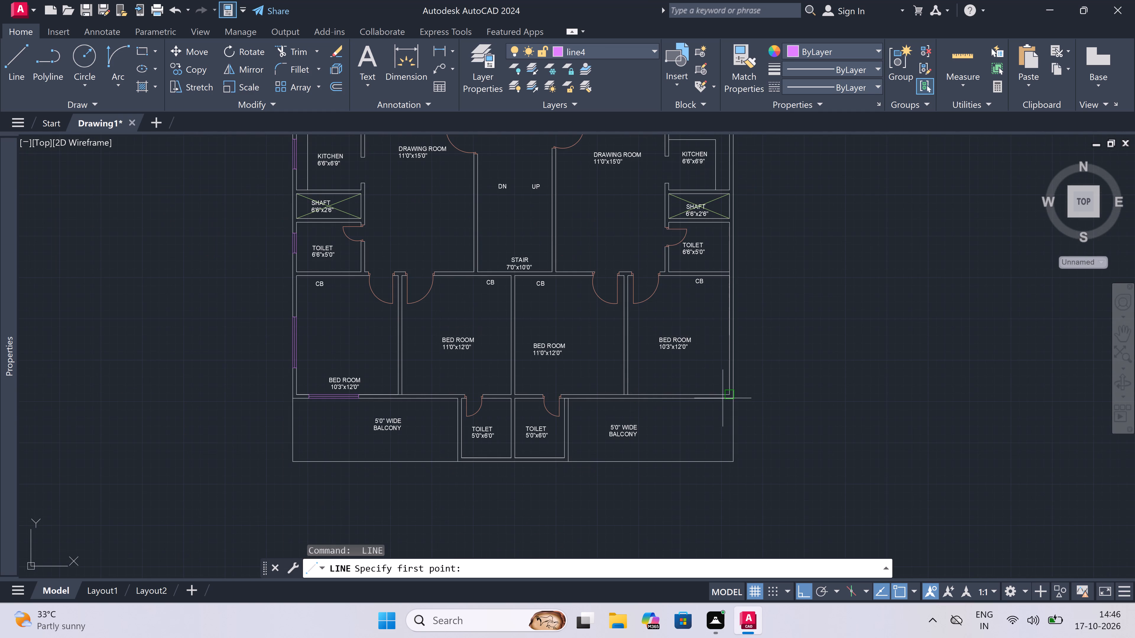
scroll(730, 396, up, 3)
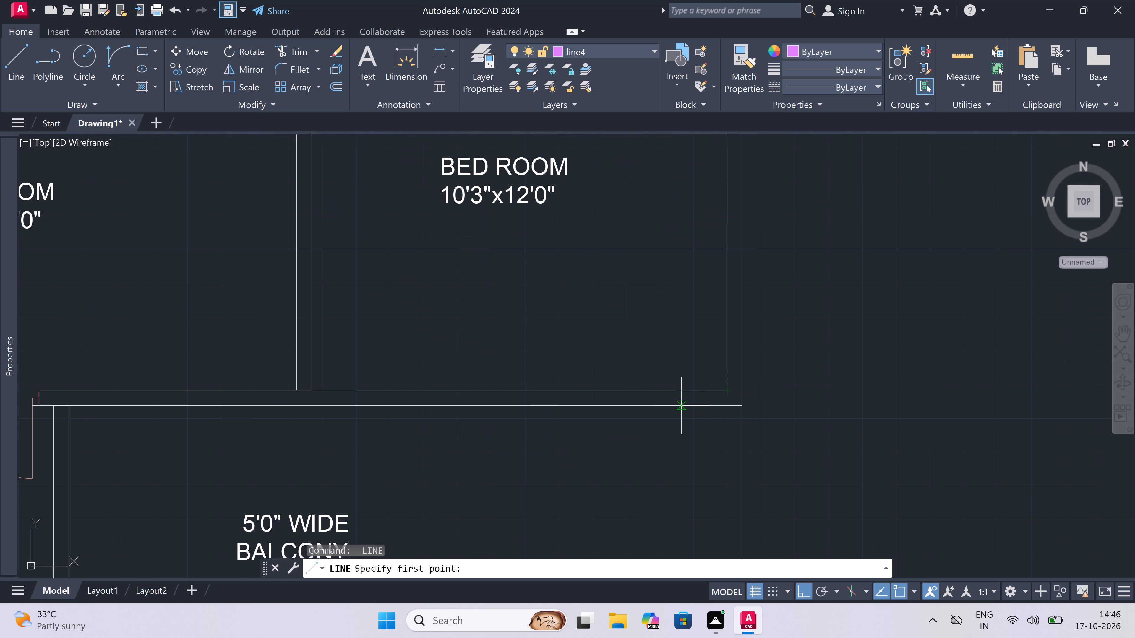
click(683, 403)
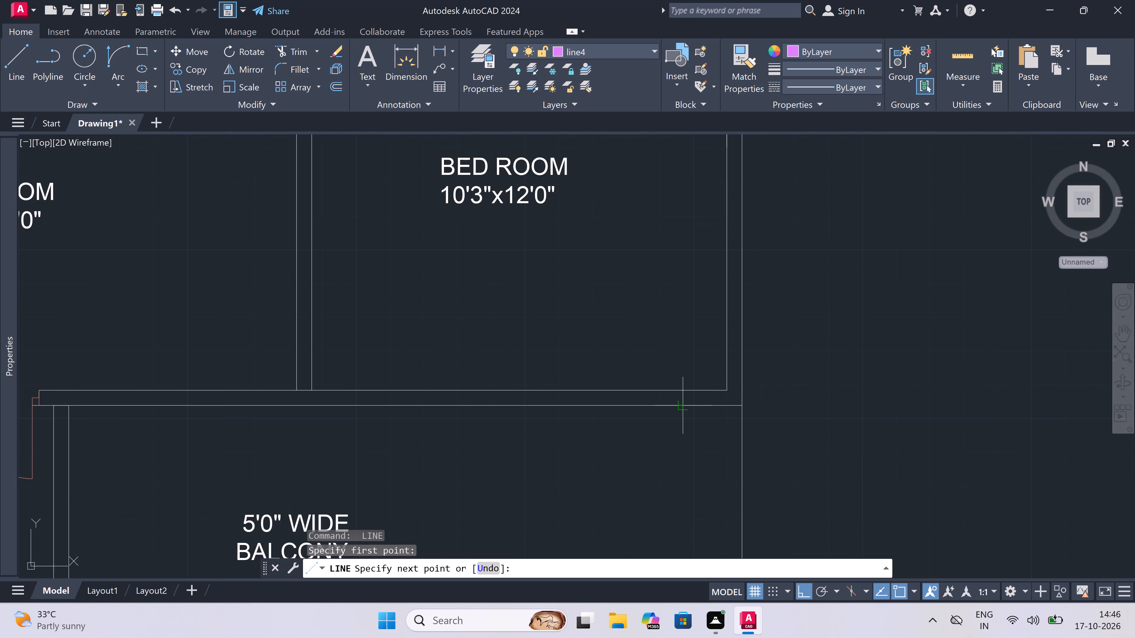
triple_click(683, 389)
click(682, 396)
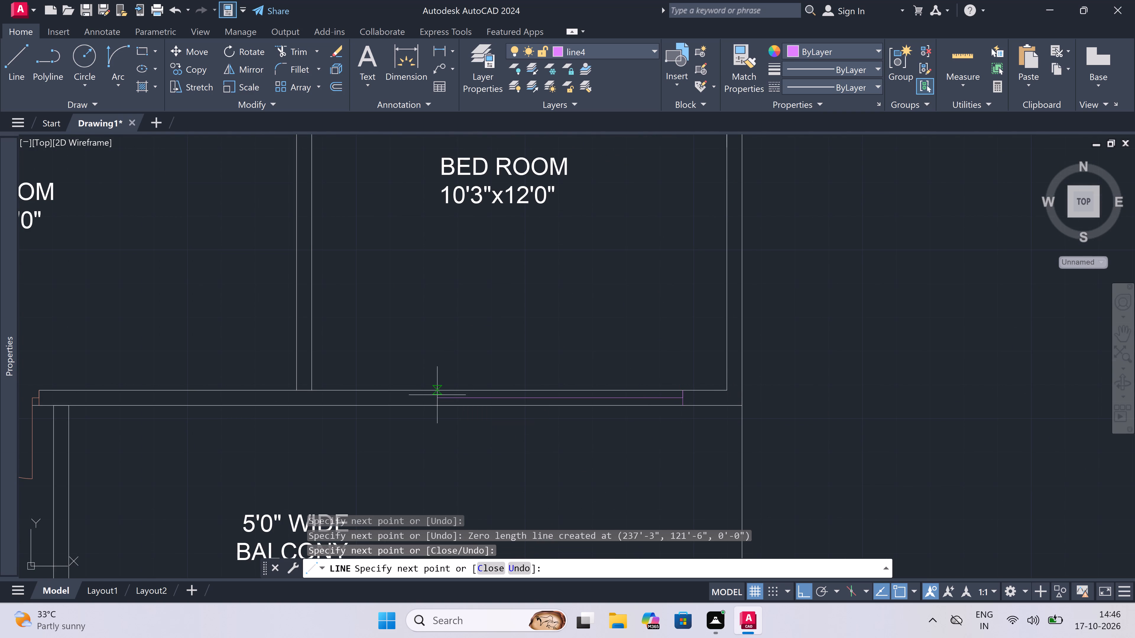
text(5')
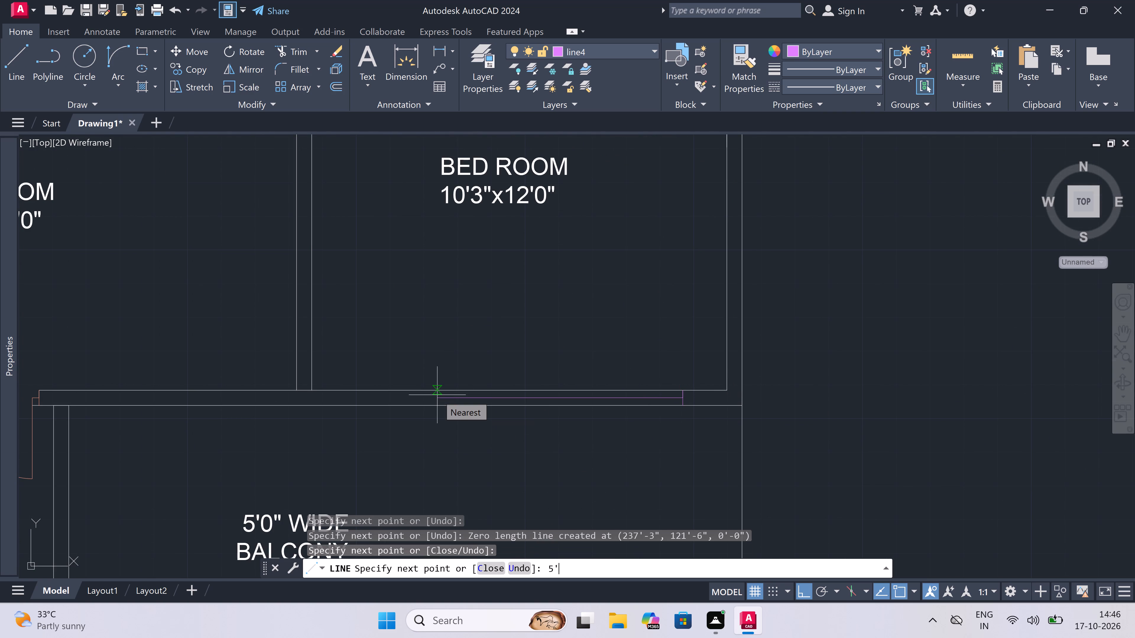
key(space)
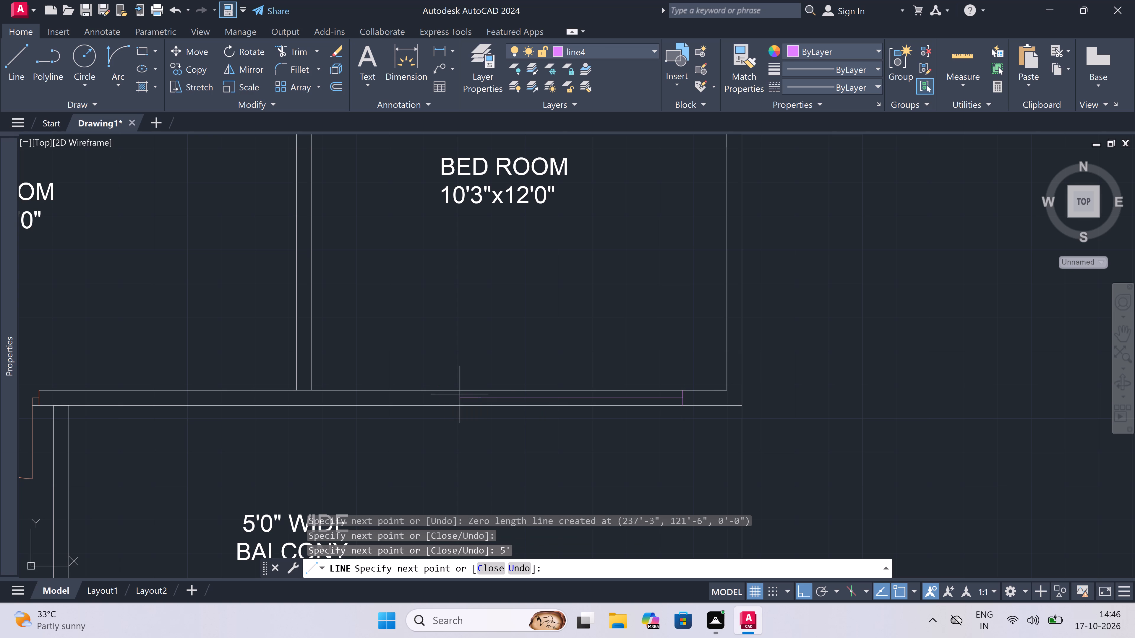
scroll(463, 390, up, 2)
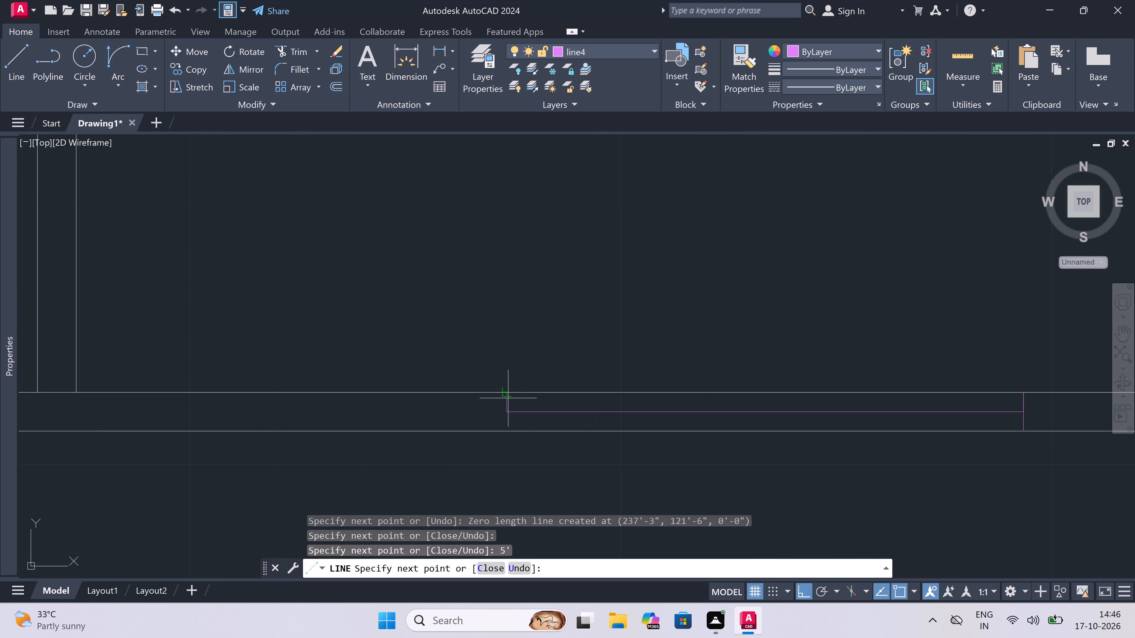
click(508, 391)
click(508, 426)
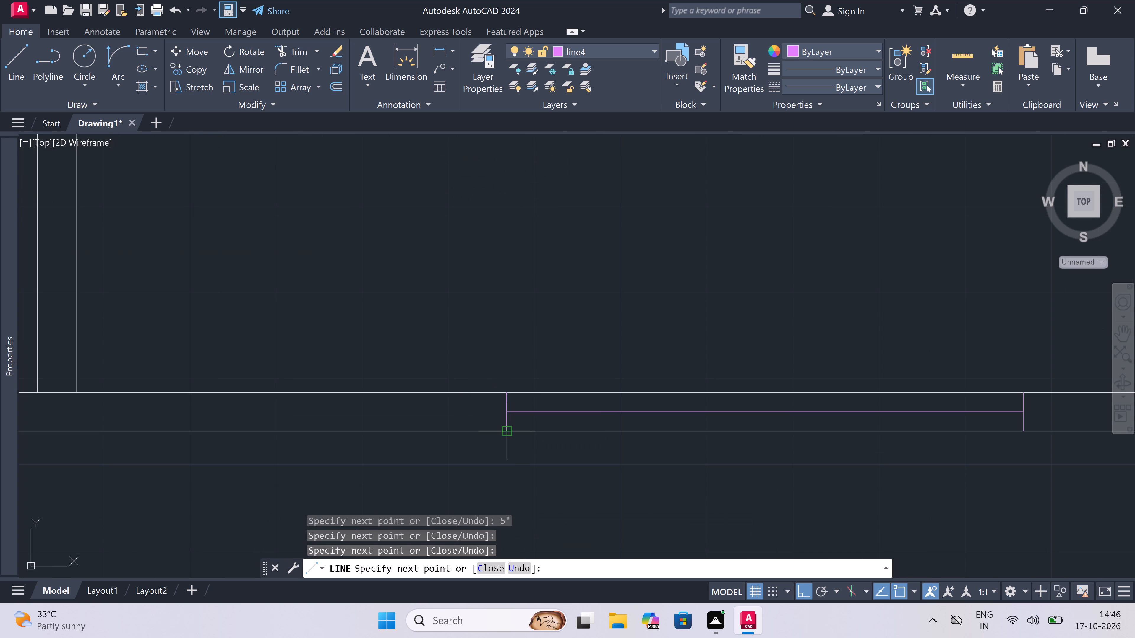
key(Escape)
Trim the outer and inner wall lines between the jambs of the window in the southeast bedroom's south wall.
text(tr)
key(space)
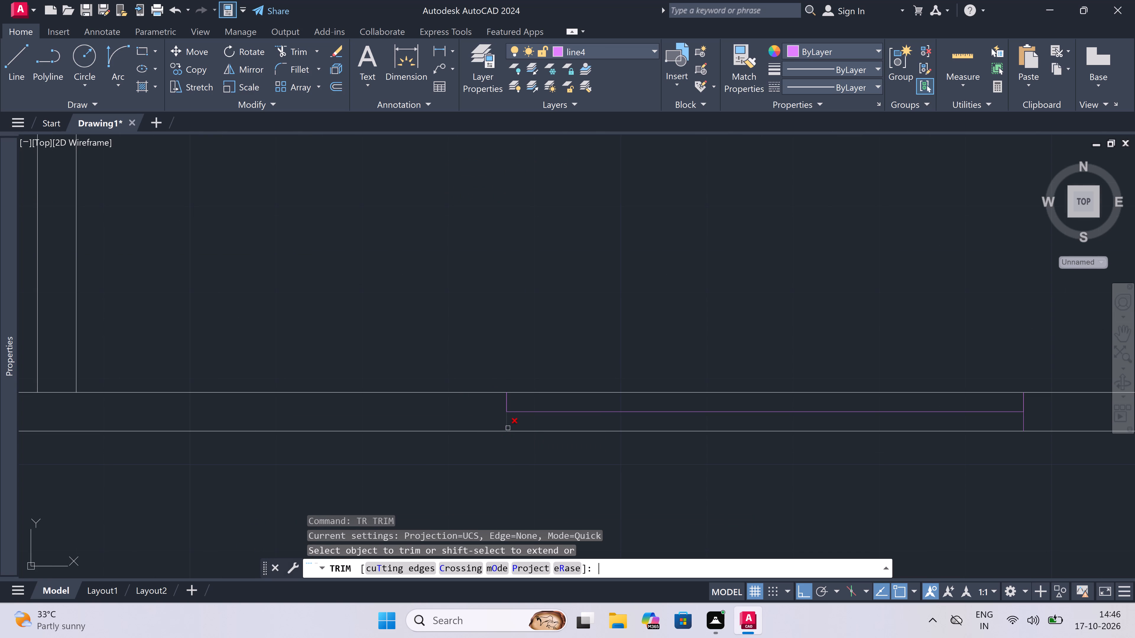
scroll(493, 375, down, 4)
scroll(535, 390, up, 3)
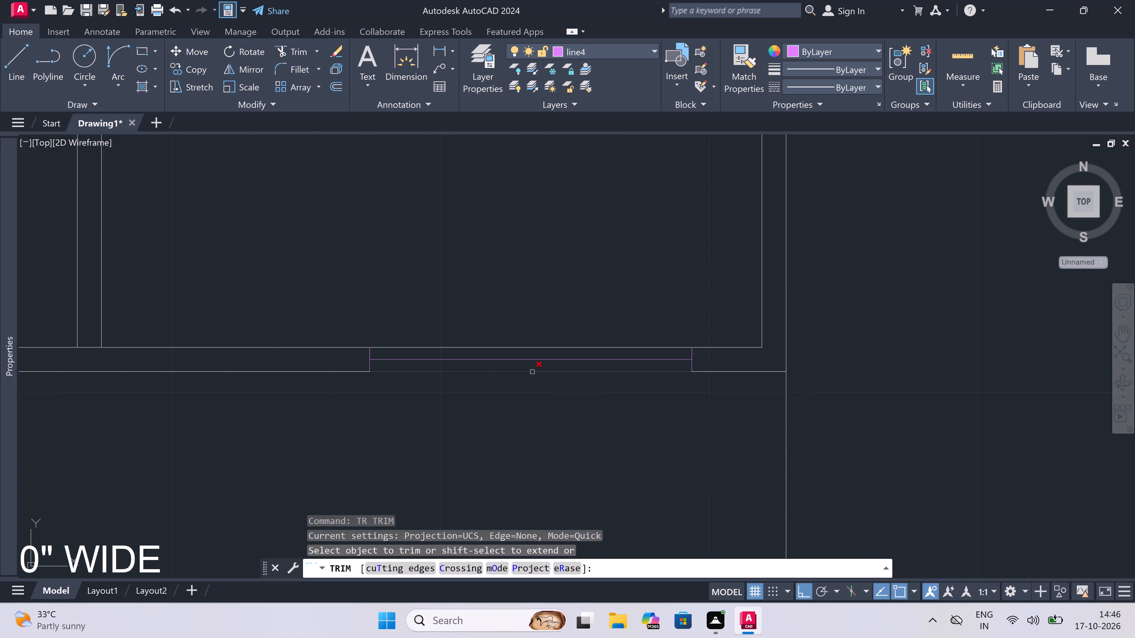
click(532, 372)
double_click(512, 355)
click(510, 341)
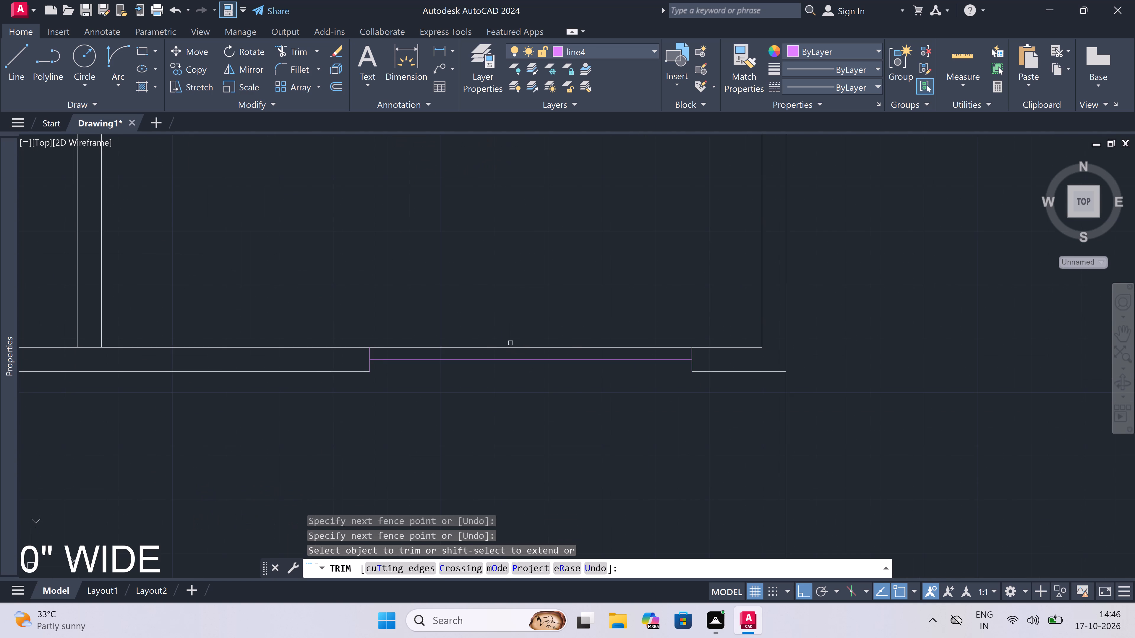
click(509, 351)
key(Escape)
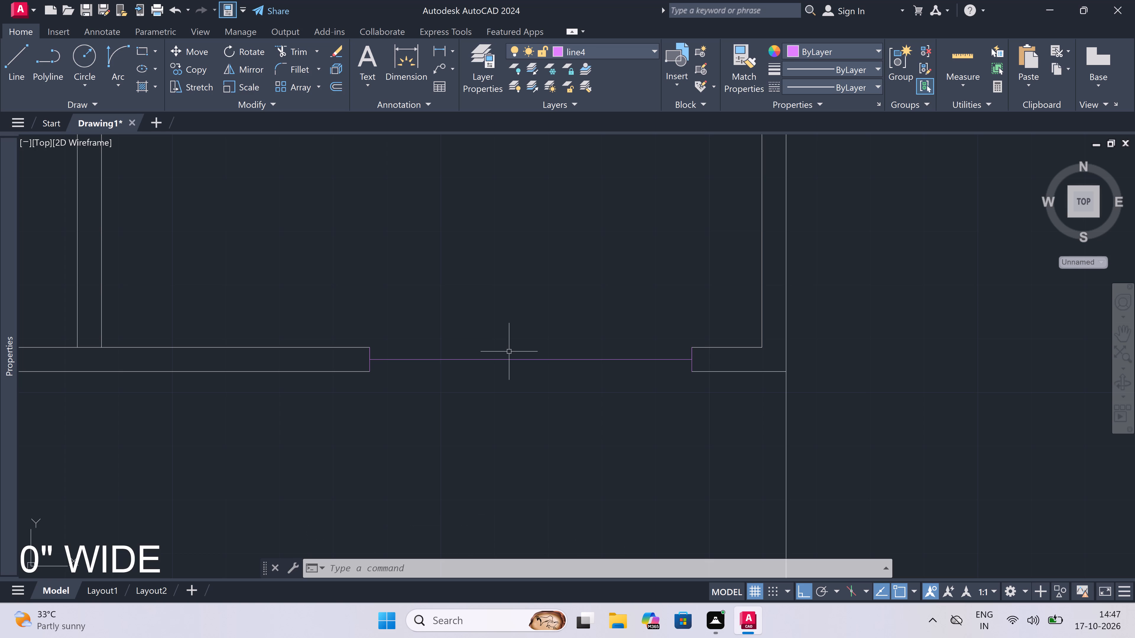
Draw lines along the inner and outer wall faces between the southeast bedroom window's jambs to close the frame.
key(l)
key(space)
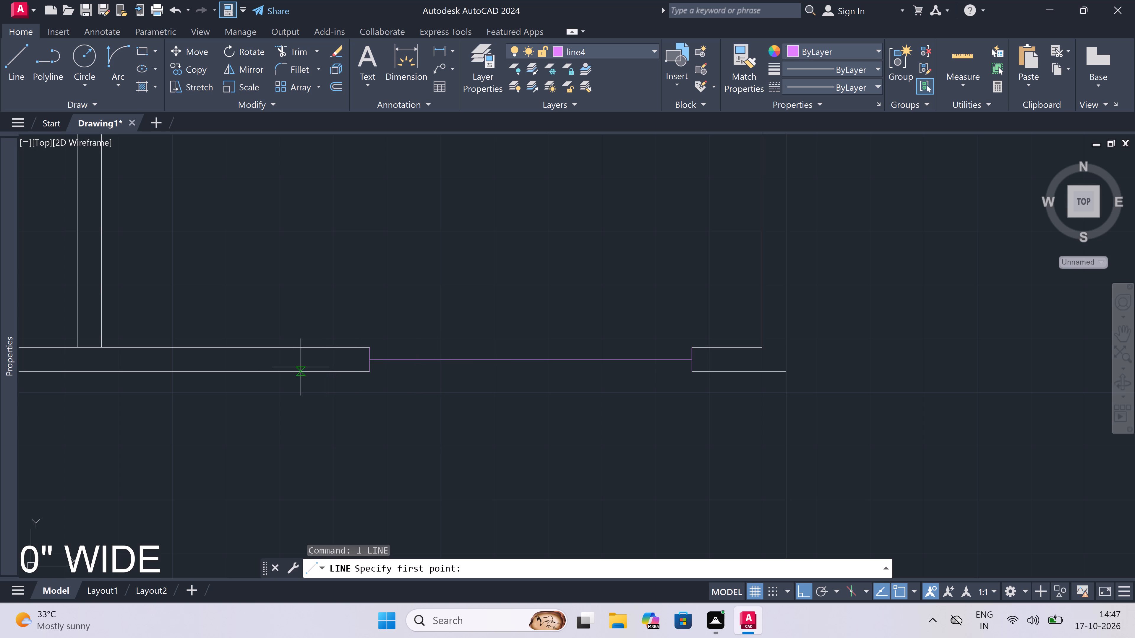
double_click(368, 347)
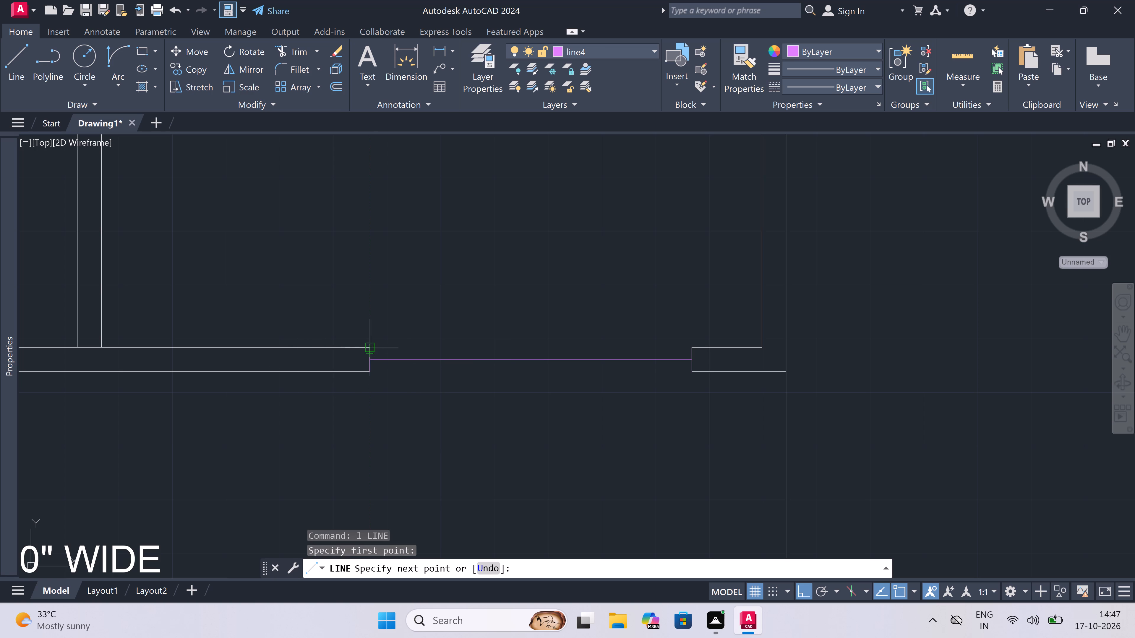
click(698, 345)
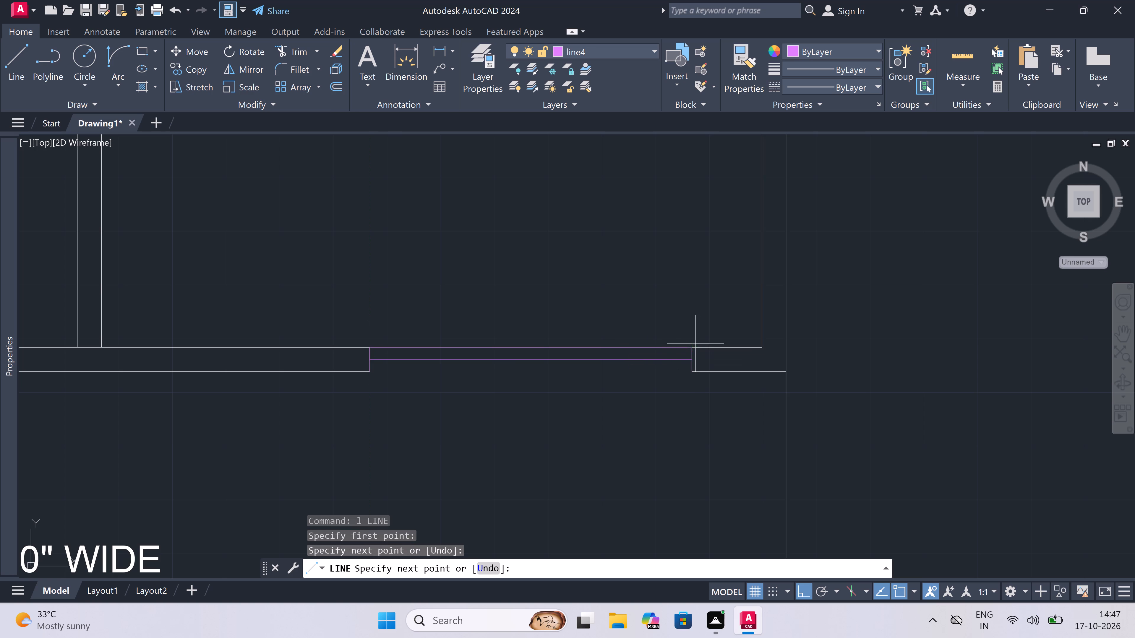
key(Escape)
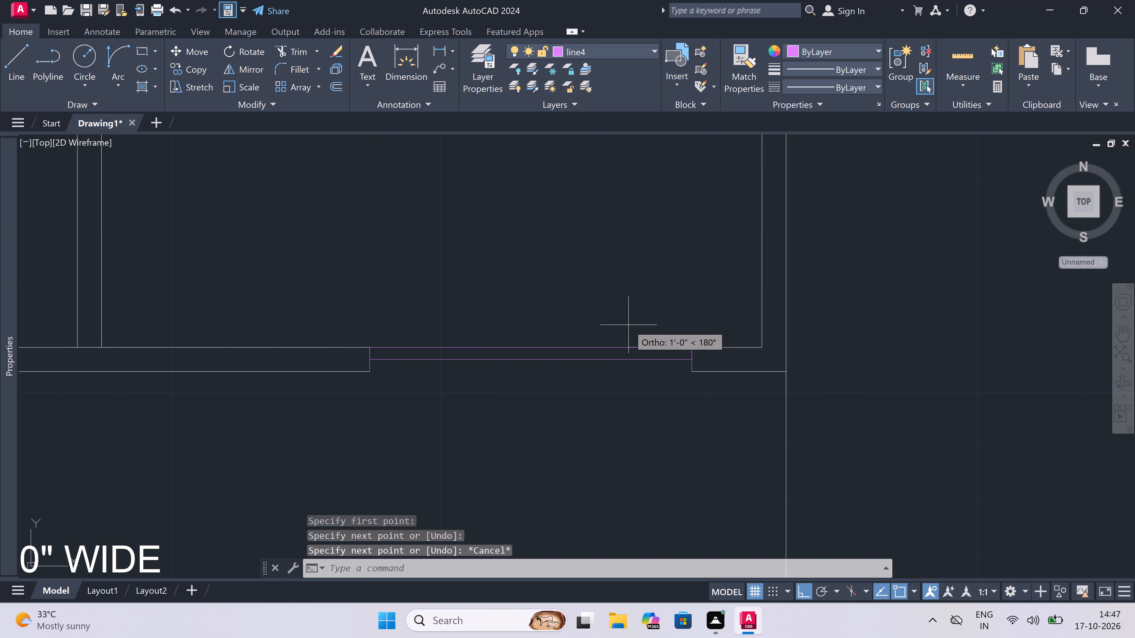
key(space)
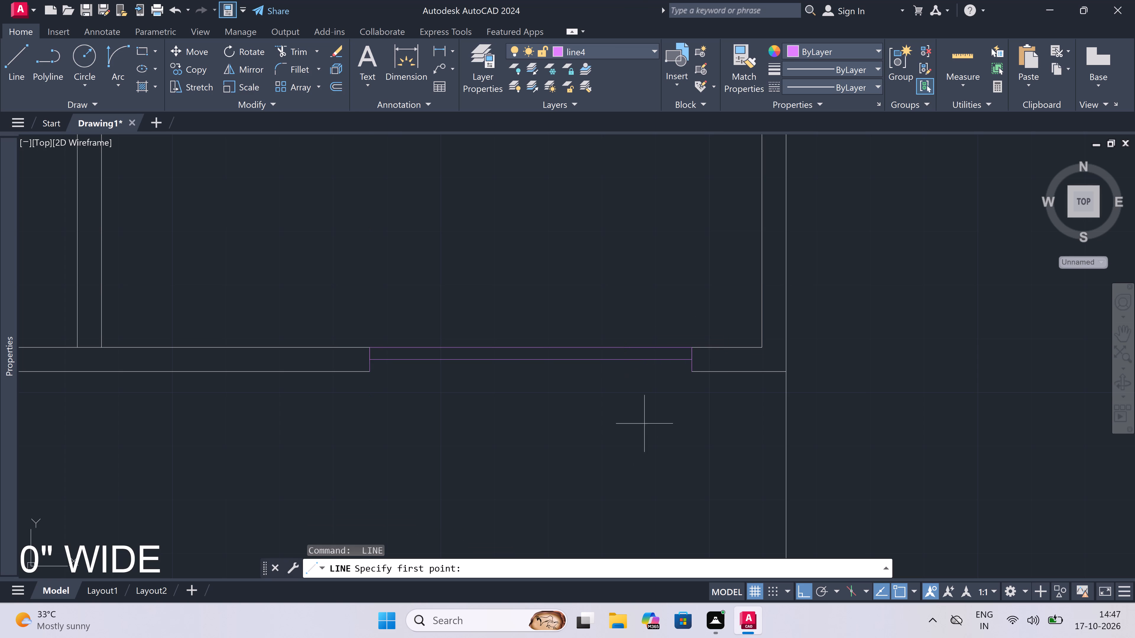
click(690, 375)
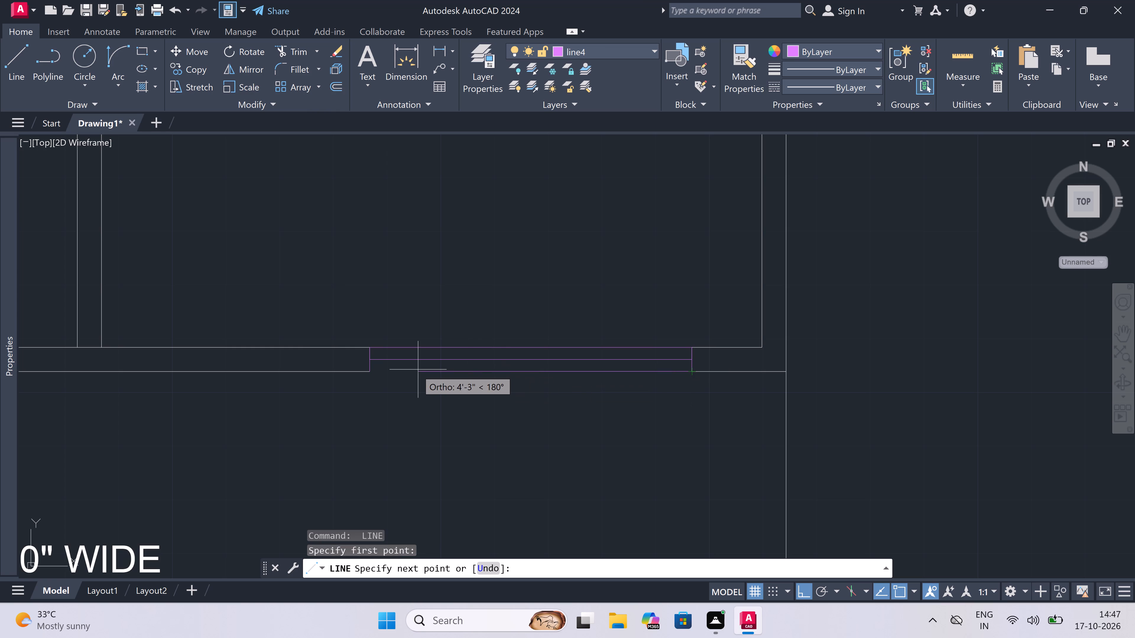
click(369, 371)
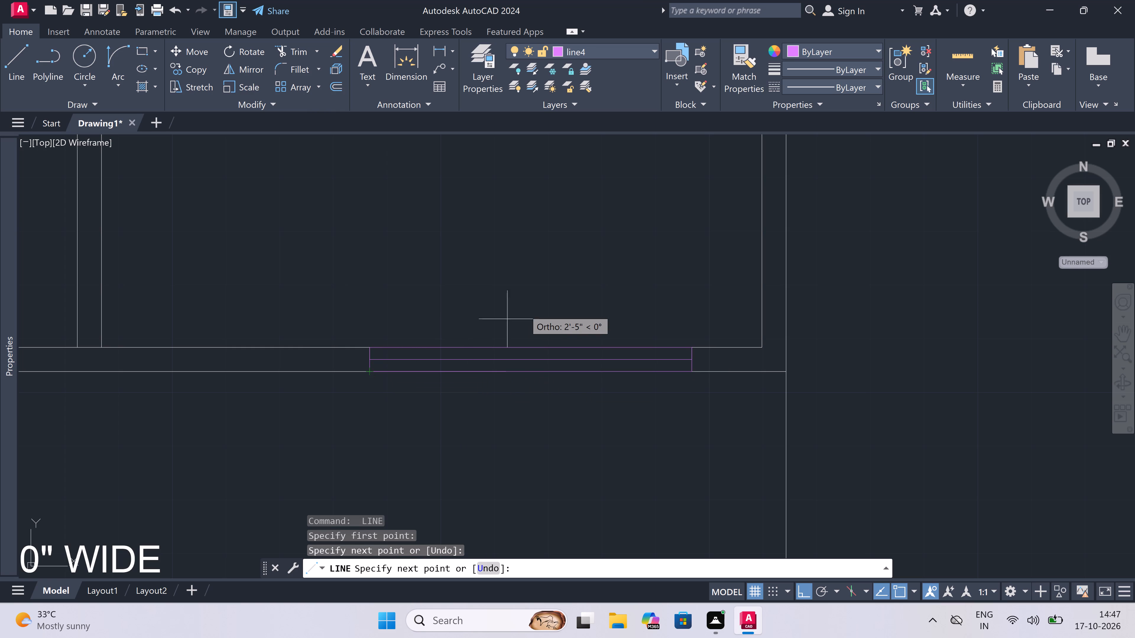
key(Escape)
Draw a window in the south wall of the eastern 11'0"x12'0" bedroom: east jamb, 3' centre line running west, west jamb.
key(space)
scroll(524, 309, down, 2)
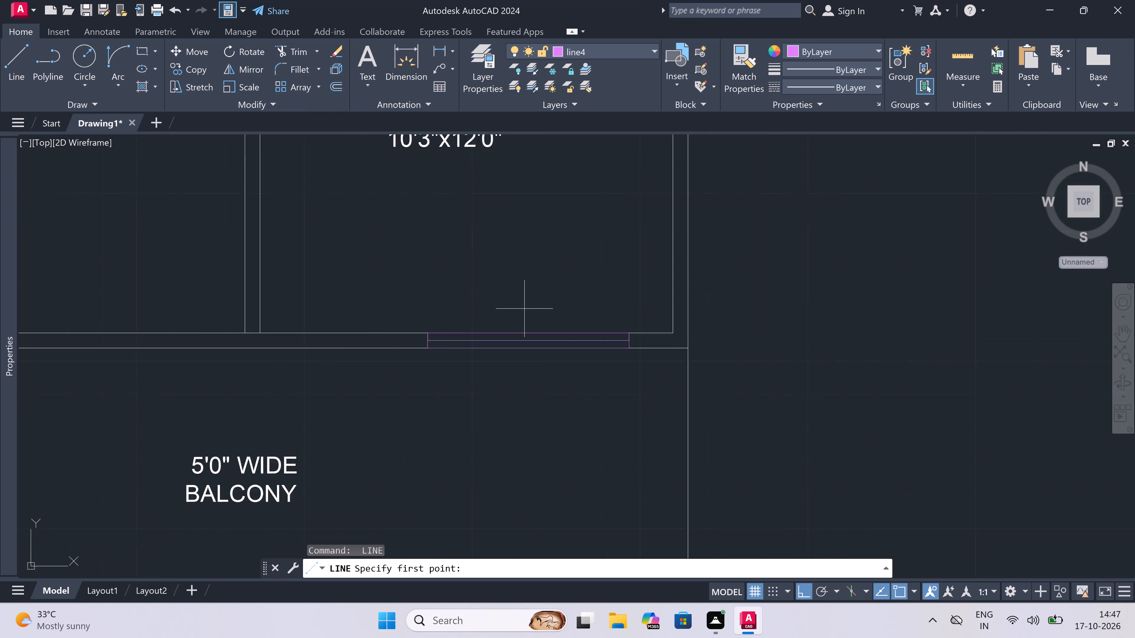
scroll(524, 309, down, 4)
scroll(460, 312, up, 5)
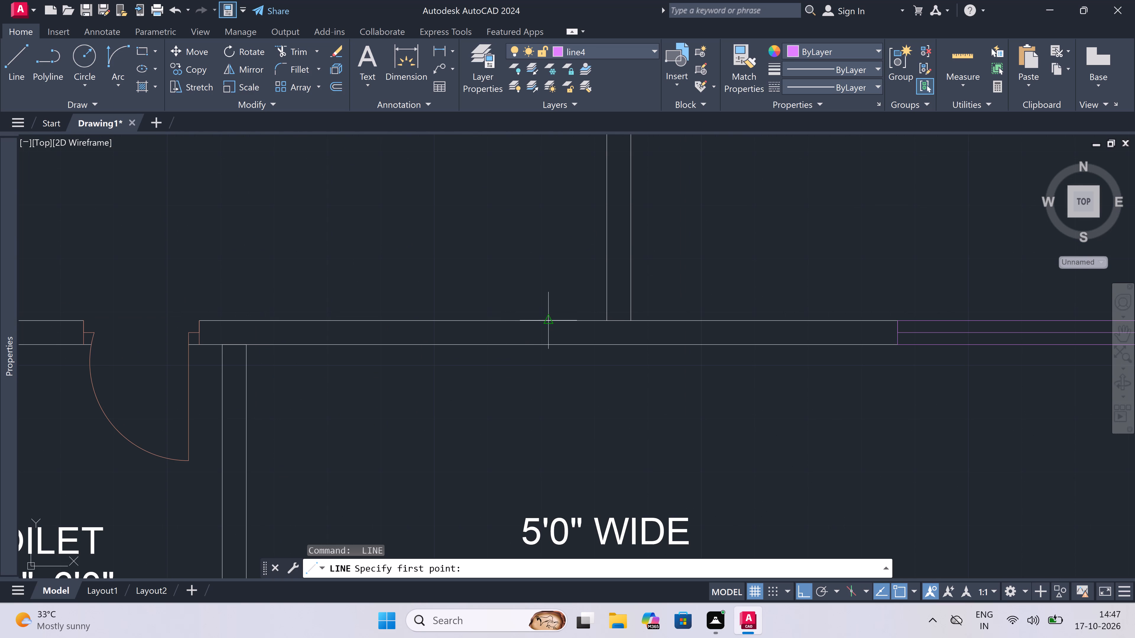
click(560, 318)
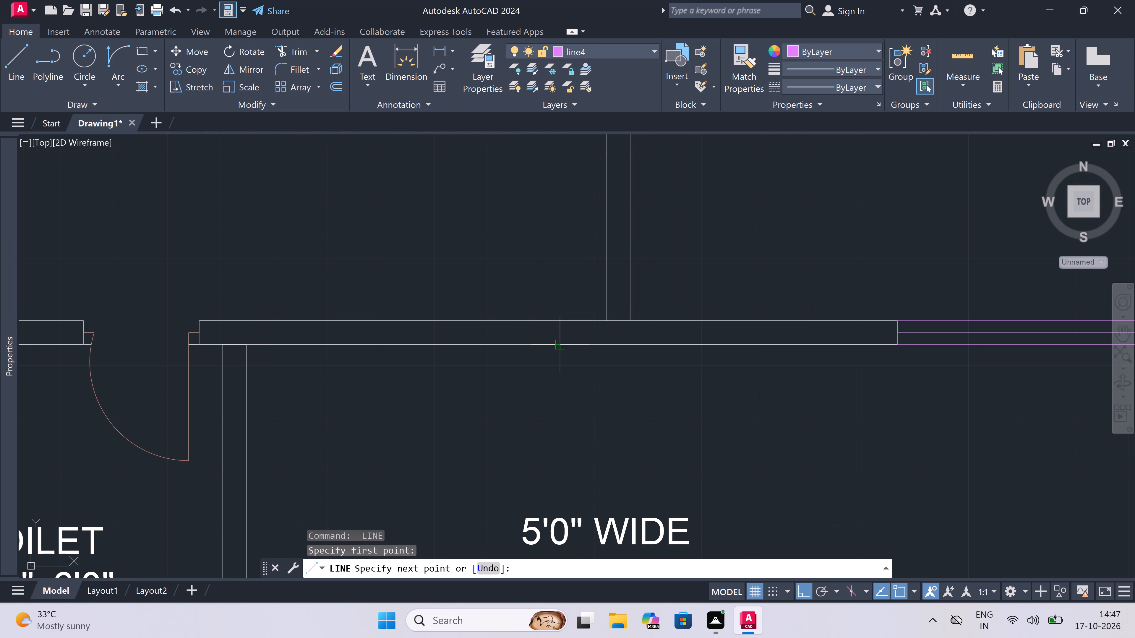
click(562, 347)
click(562, 335)
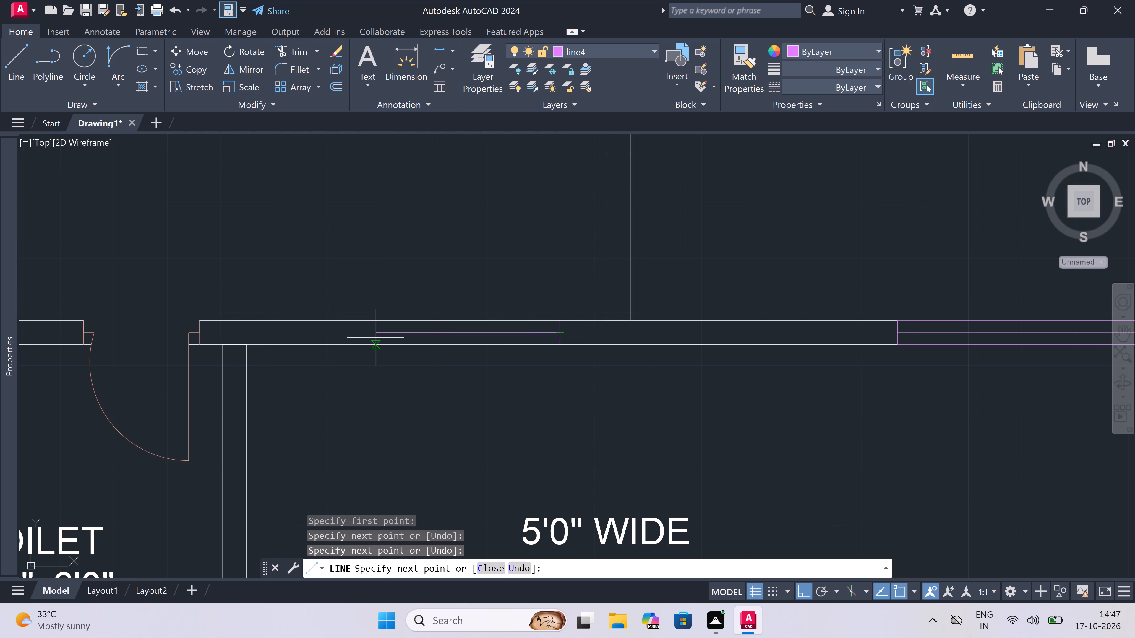
text(3')
key(space)
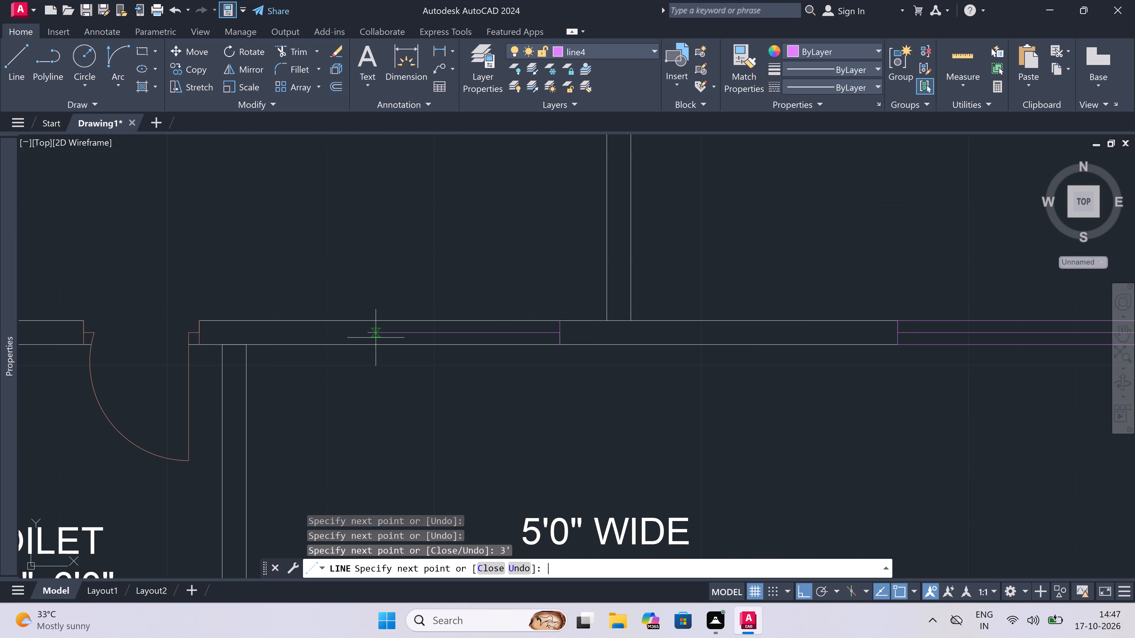
scroll(352, 319, up, 1)
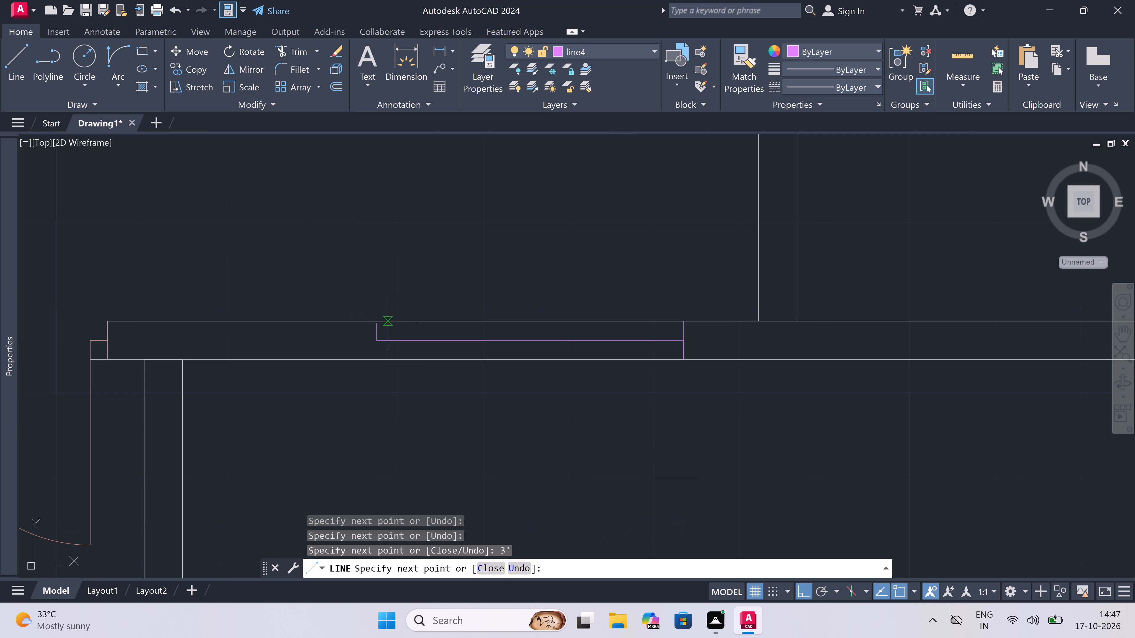
click(377, 323)
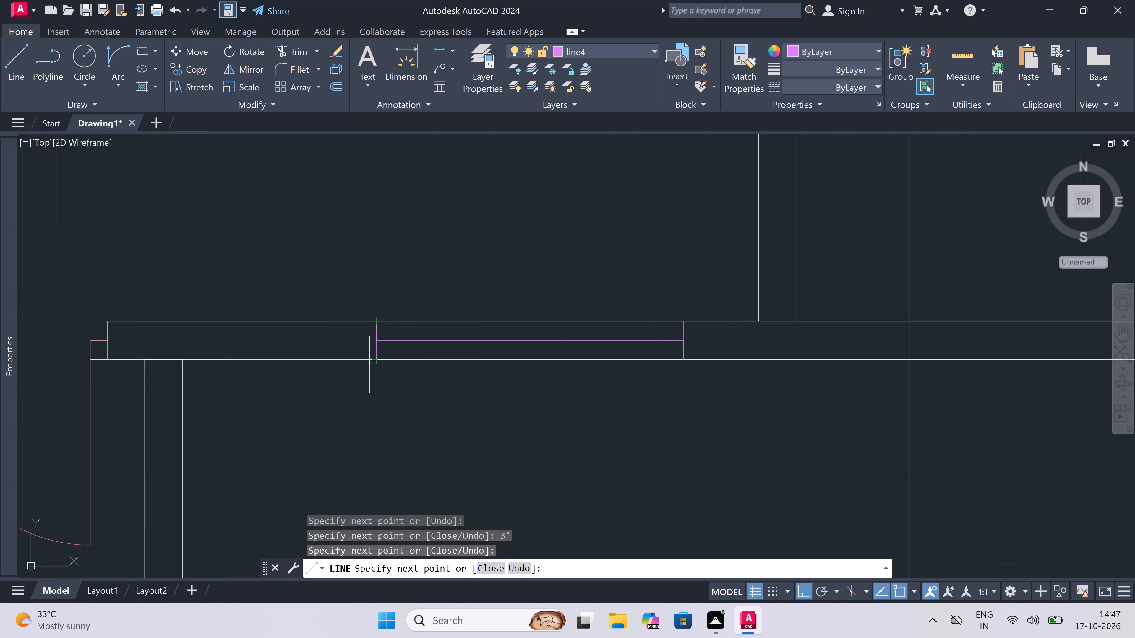
click(375, 357)
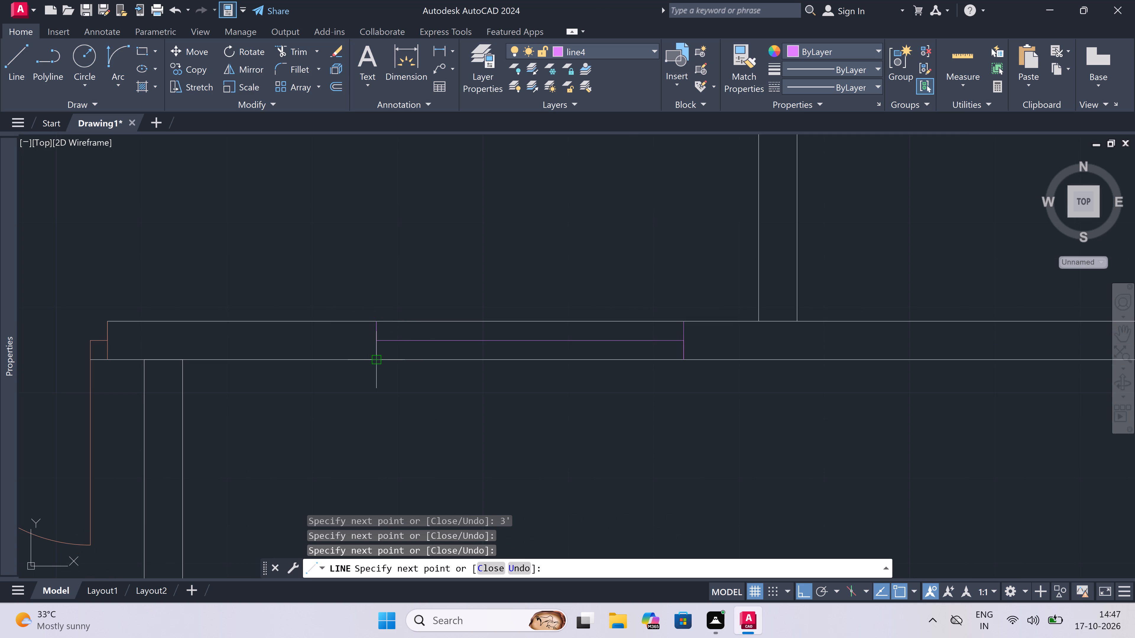
key(Escape)
Trim the outer and inner wall lines between the jambs of the window in the eastern 11'0"x12'0" bedroom's south wall.
key(t)
text(r)
key(space)
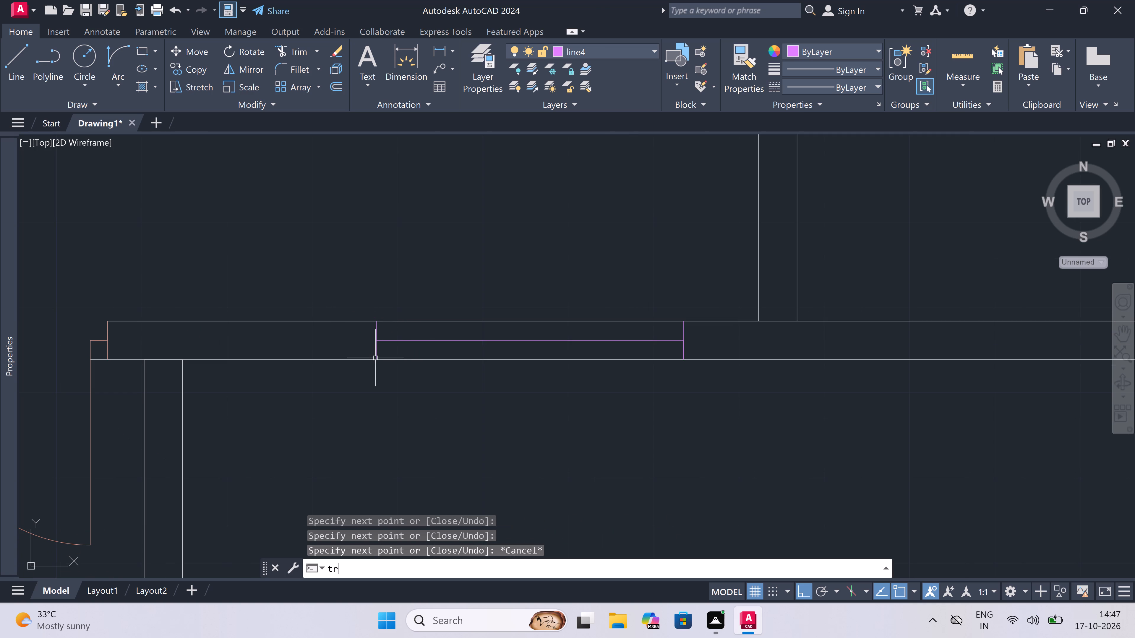
click(439, 355)
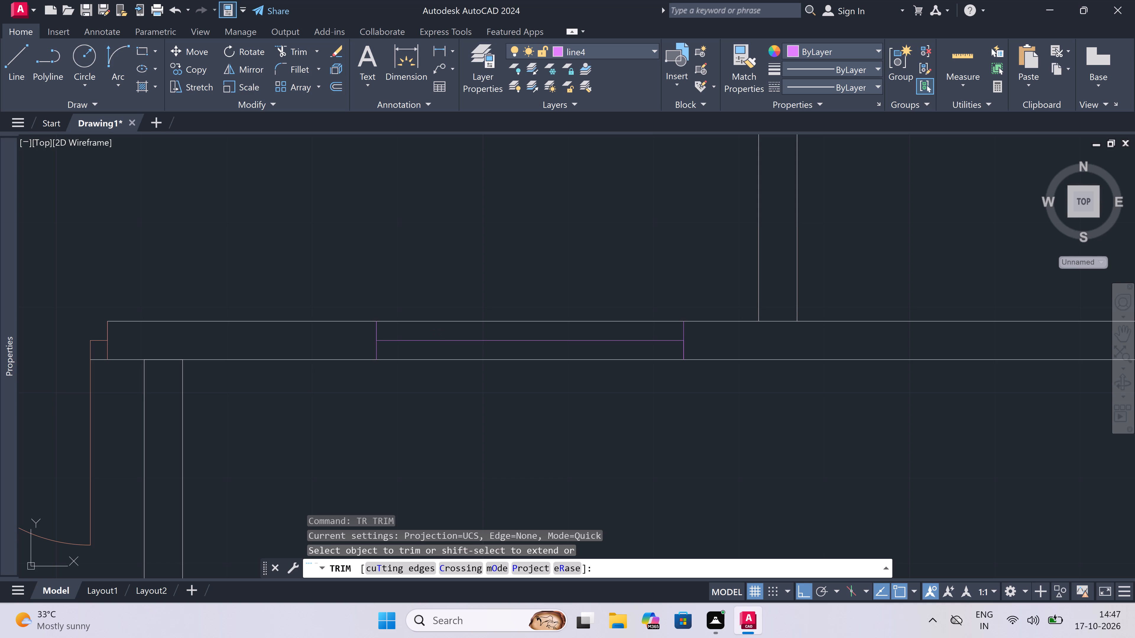
click(438, 372)
click(432, 330)
click(430, 308)
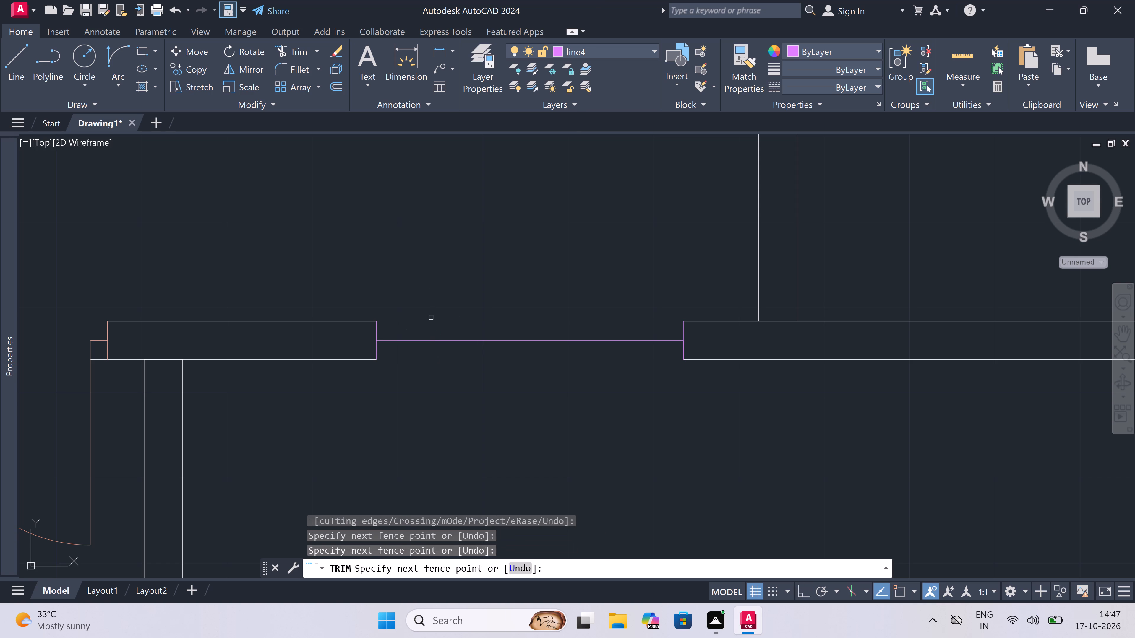
key(Escape)
Draw lines along the inner and outer wall faces between the eastern 11'0"x12'0" bedroom window's jambs to close the frame.
text(l)
key(space)
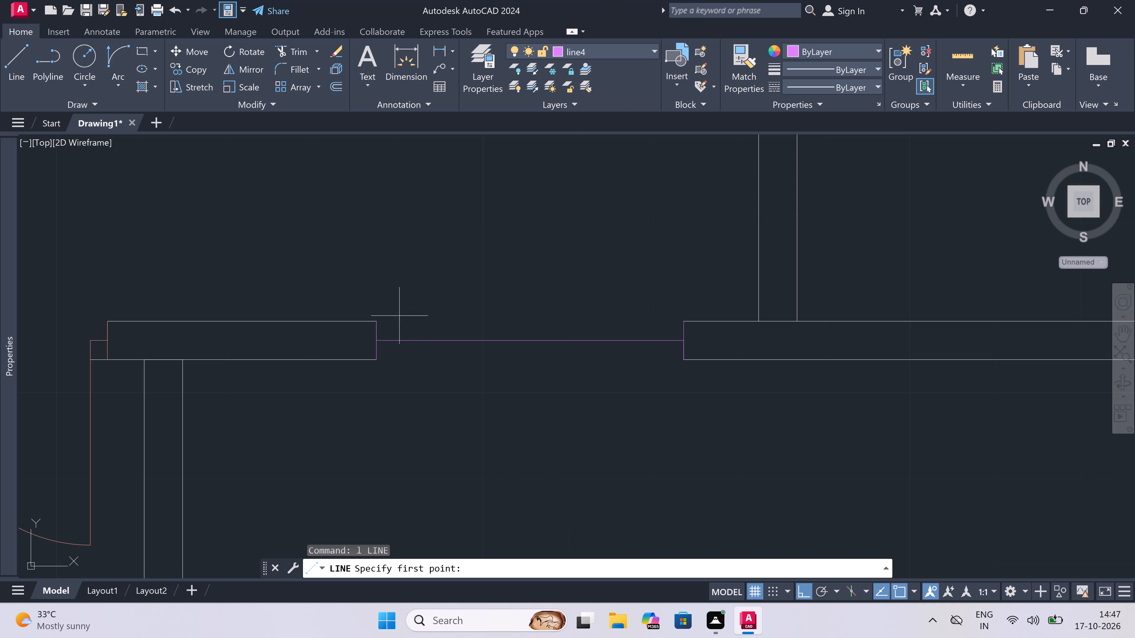
click(375, 317)
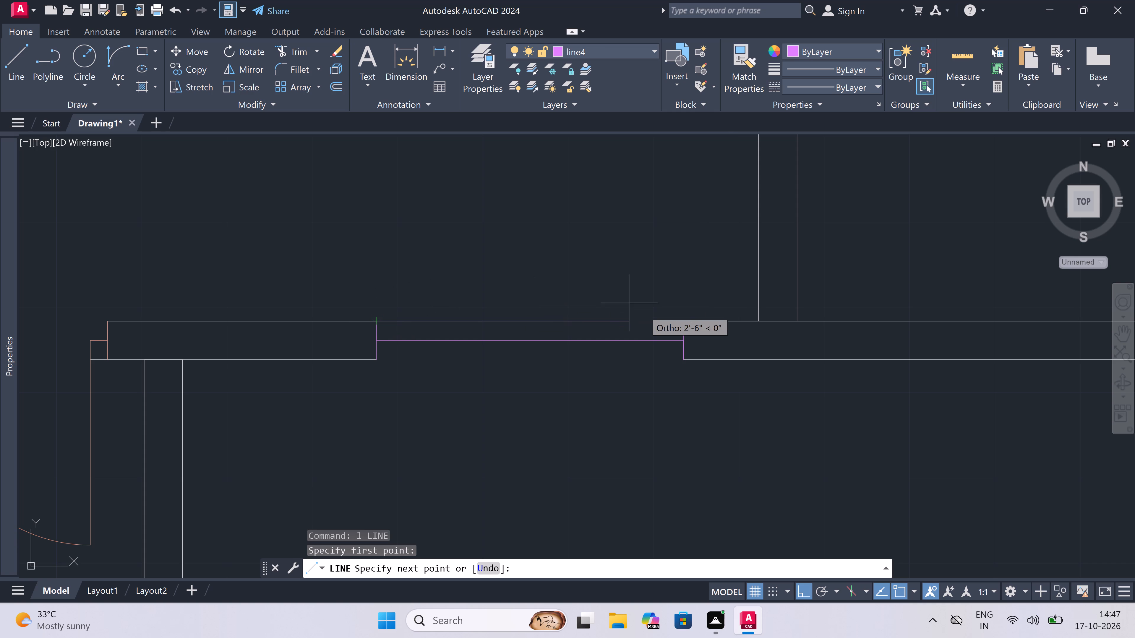
click(687, 319)
key(Escape)
key(space)
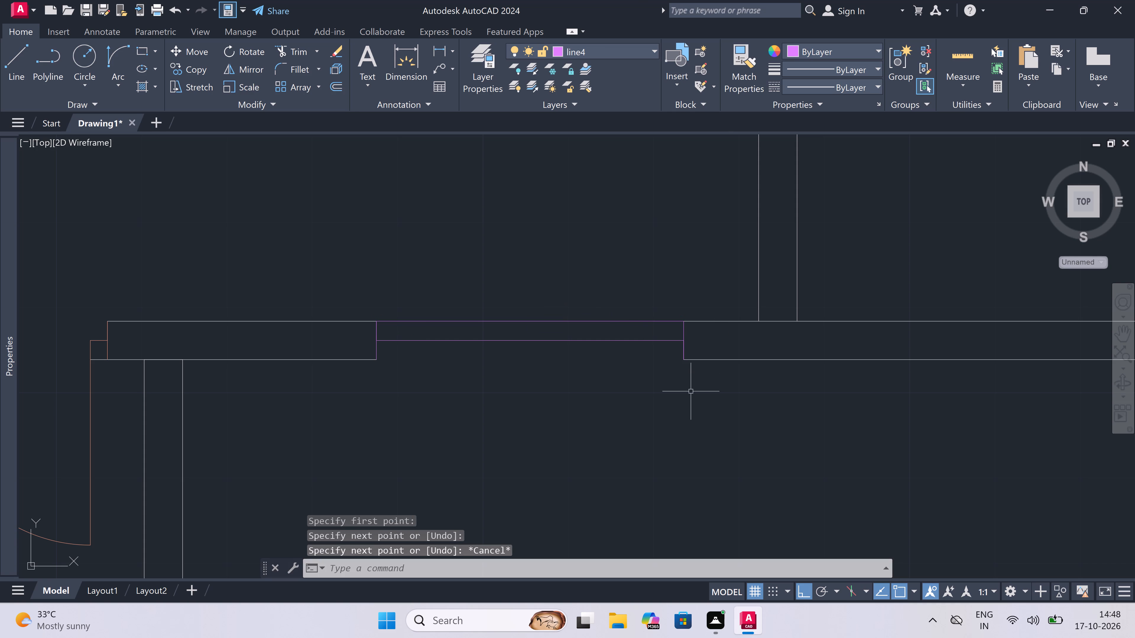
click(685, 362)
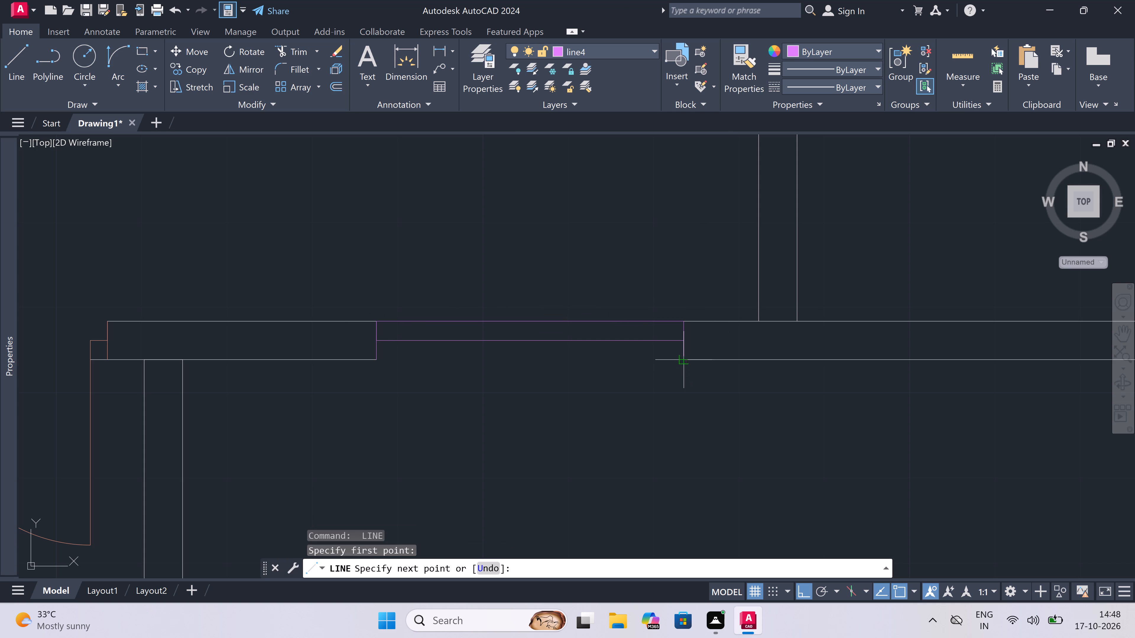
click(381, 356)
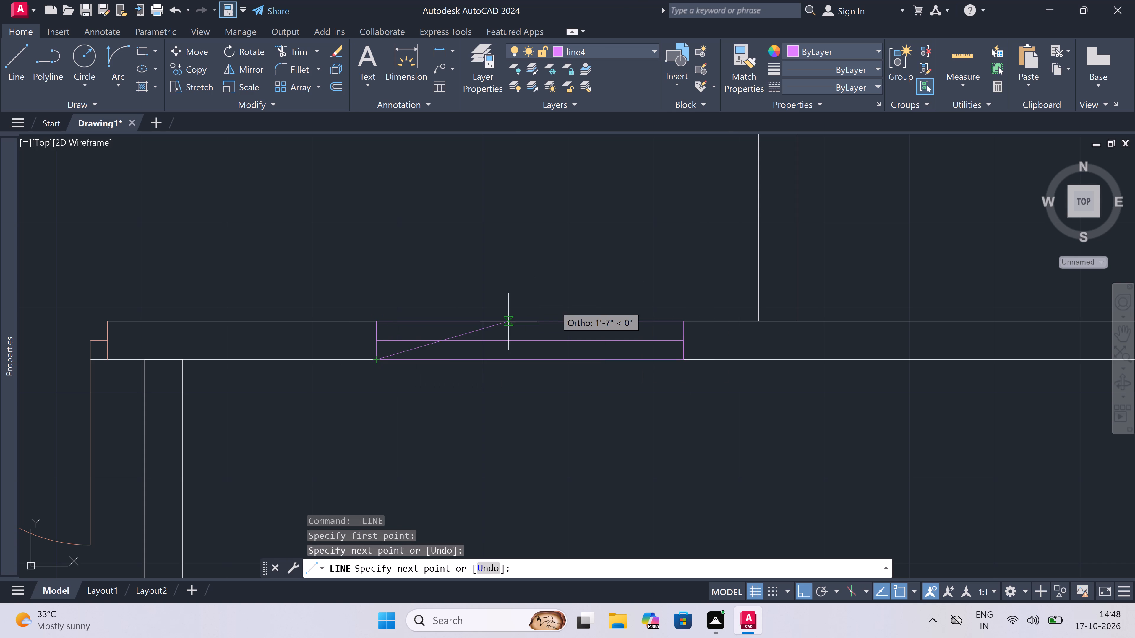
key(Escape)
Draw a window in the south wall of the western 11'0"x12'0" bedroom: west jamb, 3' centre line running east, east jamb.
scroll(599, 306, down, 6)
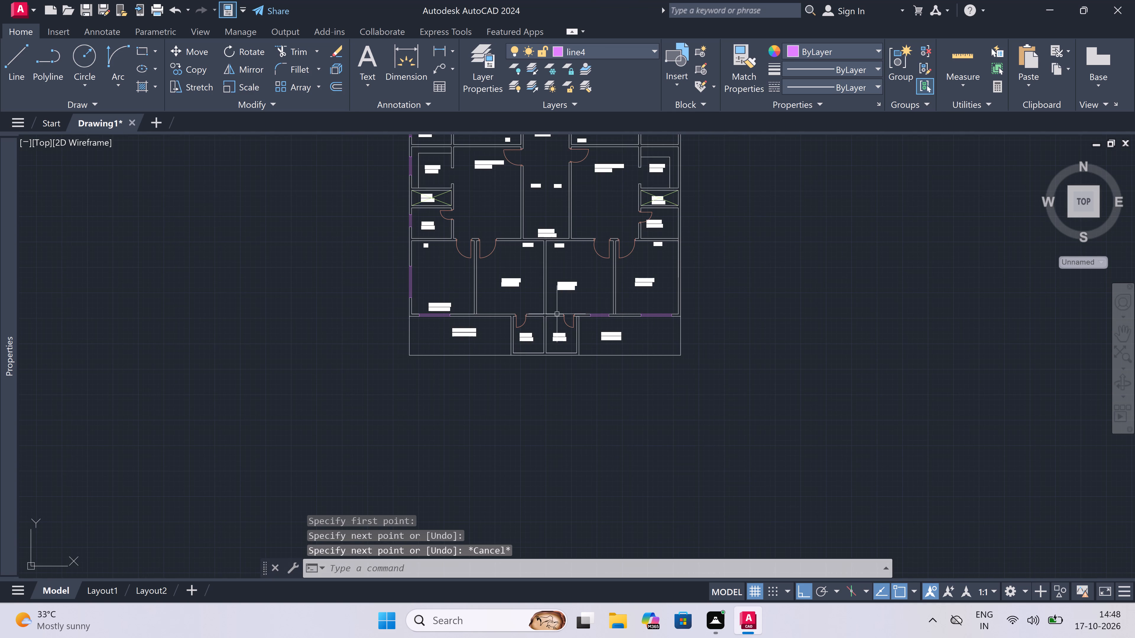
scroll(470, 318, up, 1)
scroll(508, 297, up, 3)
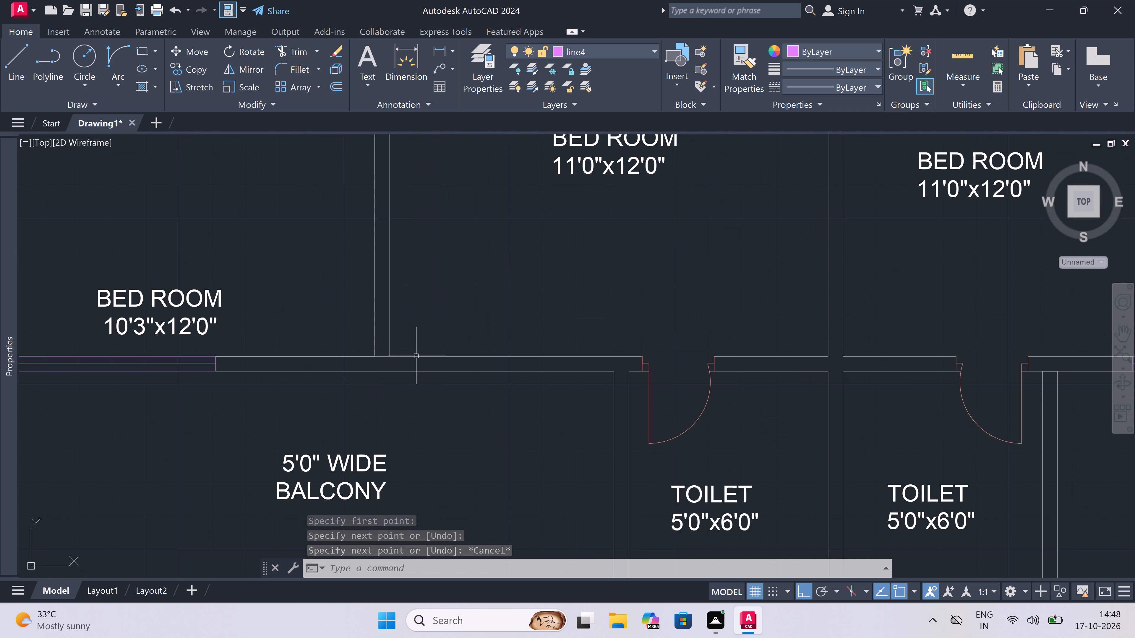
key(space)
scroll(416, 356, up, 2)
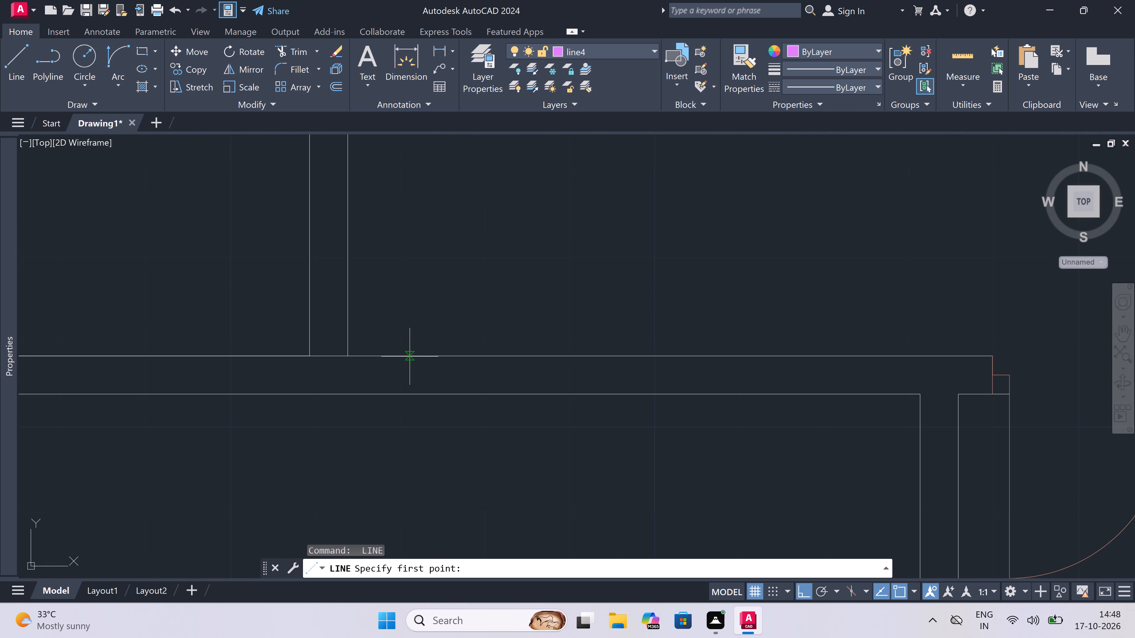
double_click(409, 356)
click(411, 387)
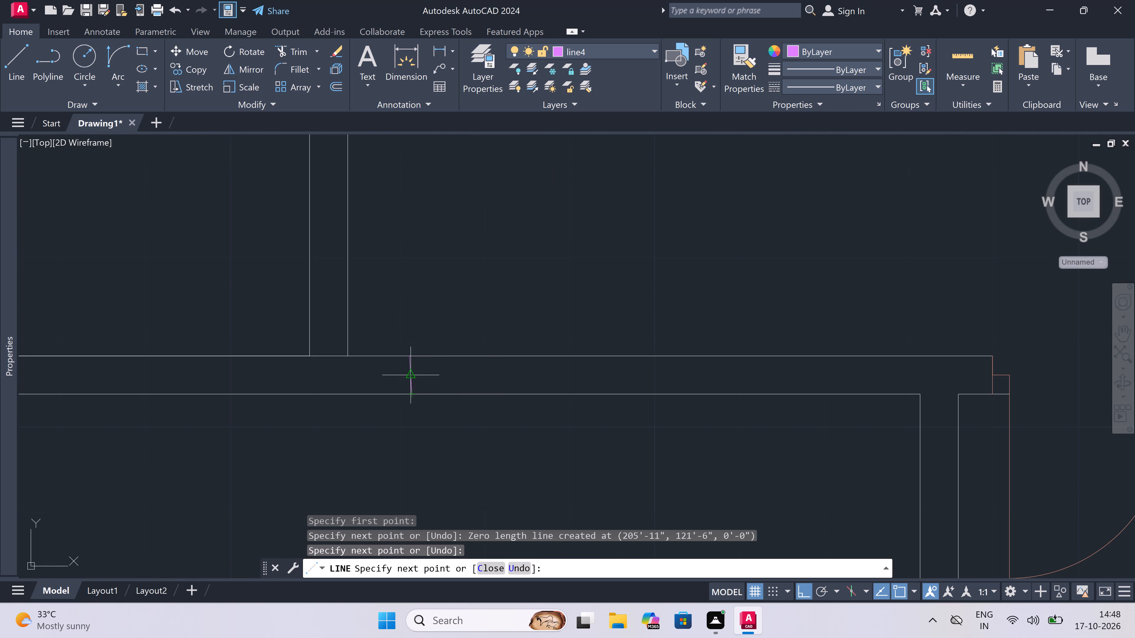
key(ctrl+z)
scroll(406, 390, up, 1)
click(409, 400)
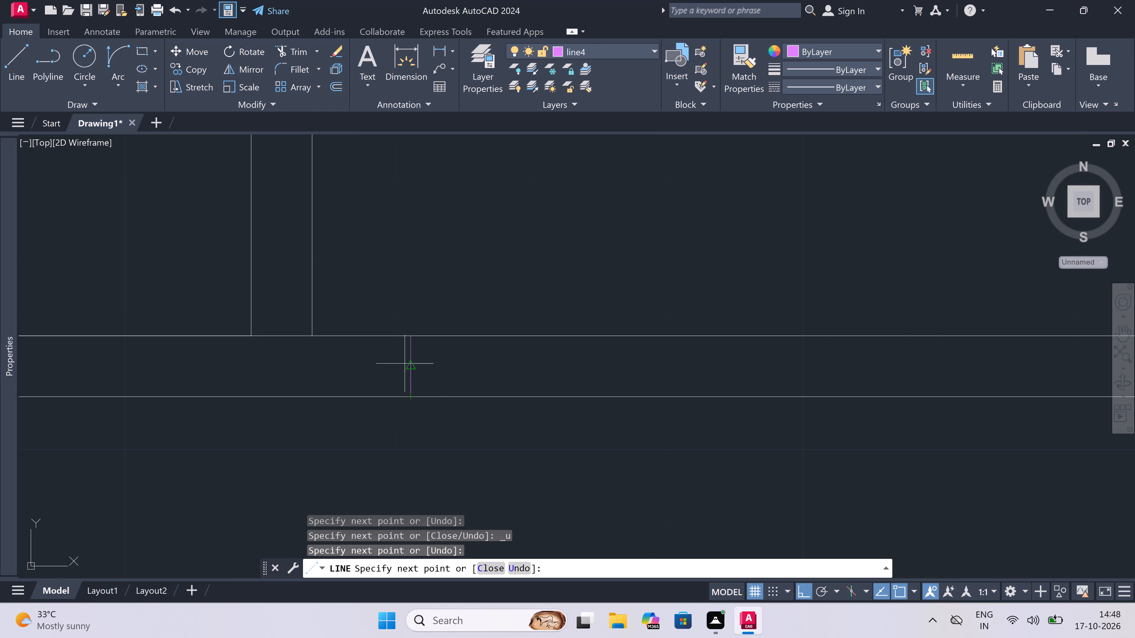
double_click(411, 367)
key(3)
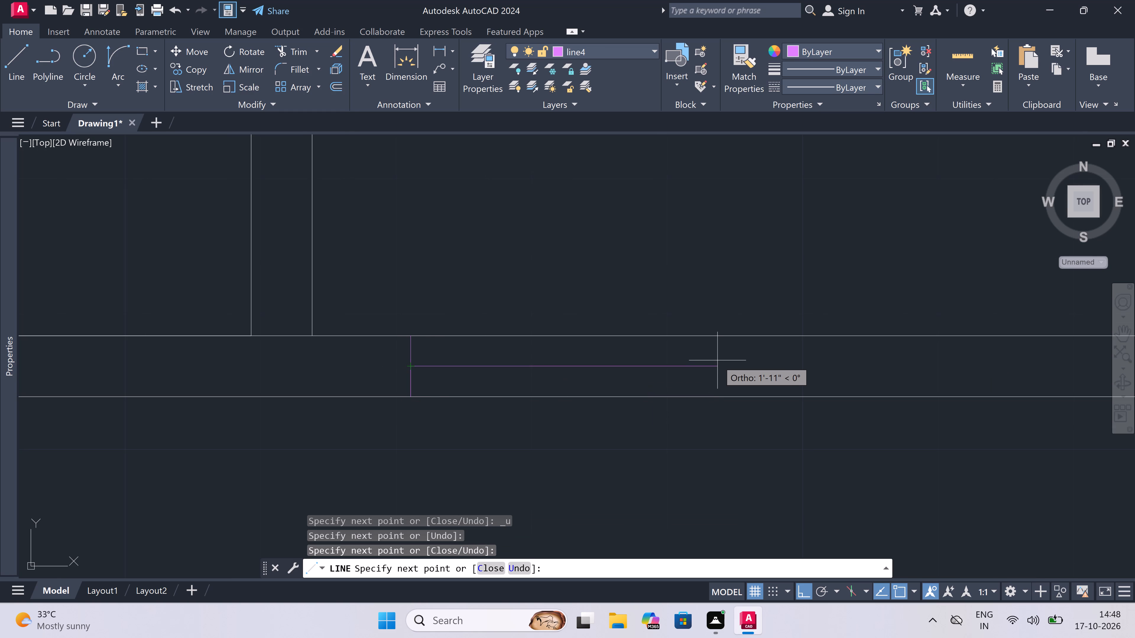
key(apostrophe)
key(space)
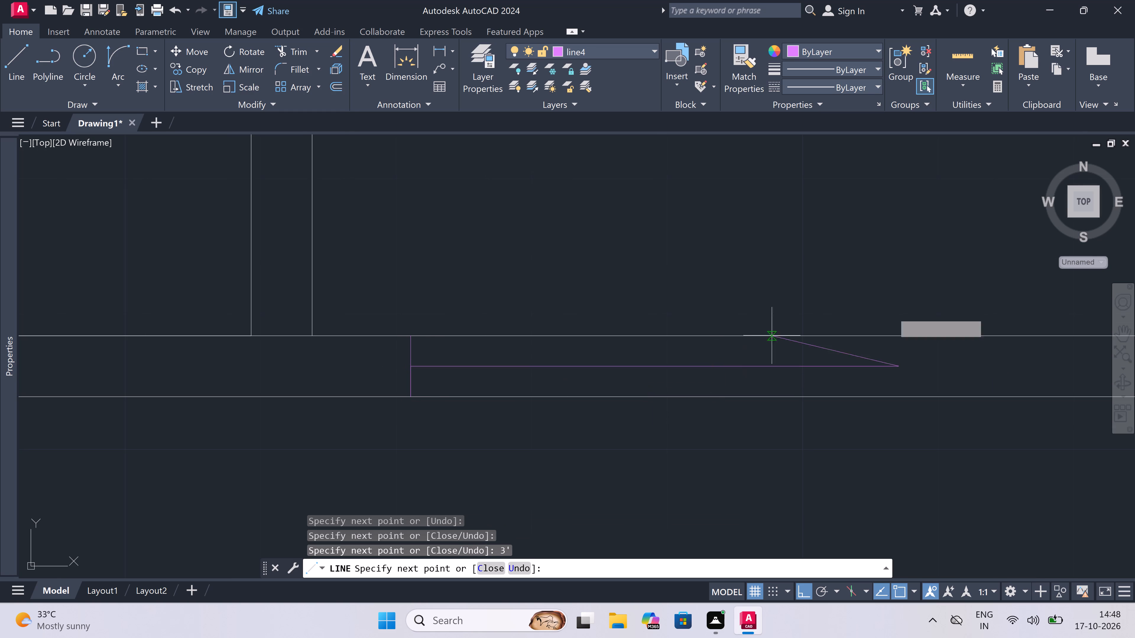
click(899, 334)
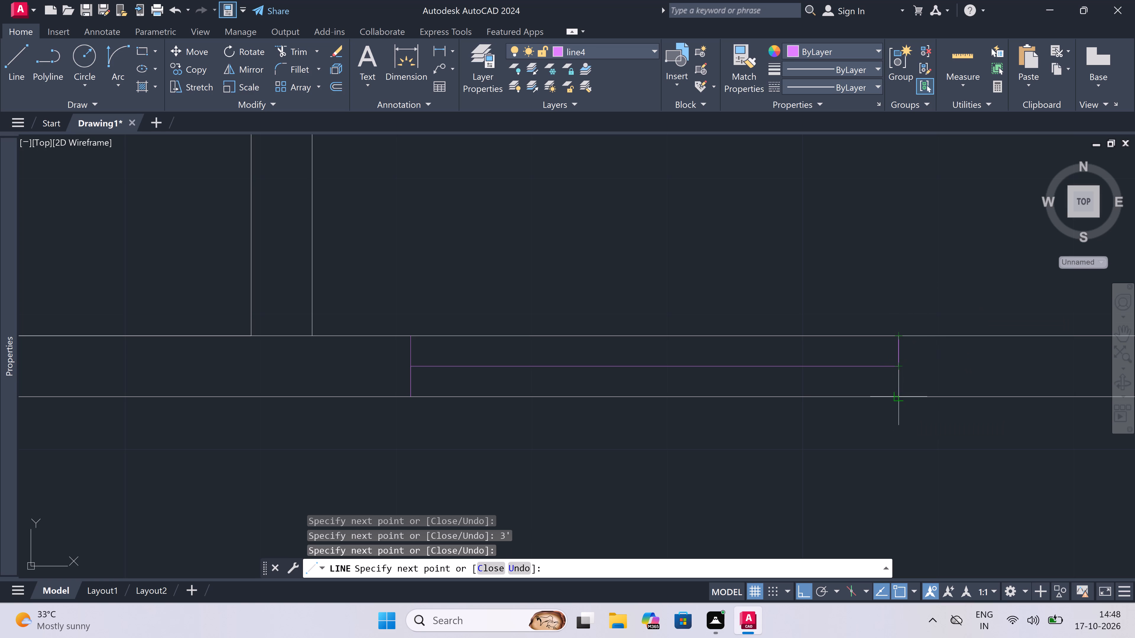
click(900, 395)
key(Escape)
Trim the outer and inner wall lines between the jambs of the window in the western 11'0"x12'0" bedroom's south wall.
key(t)
key(r)
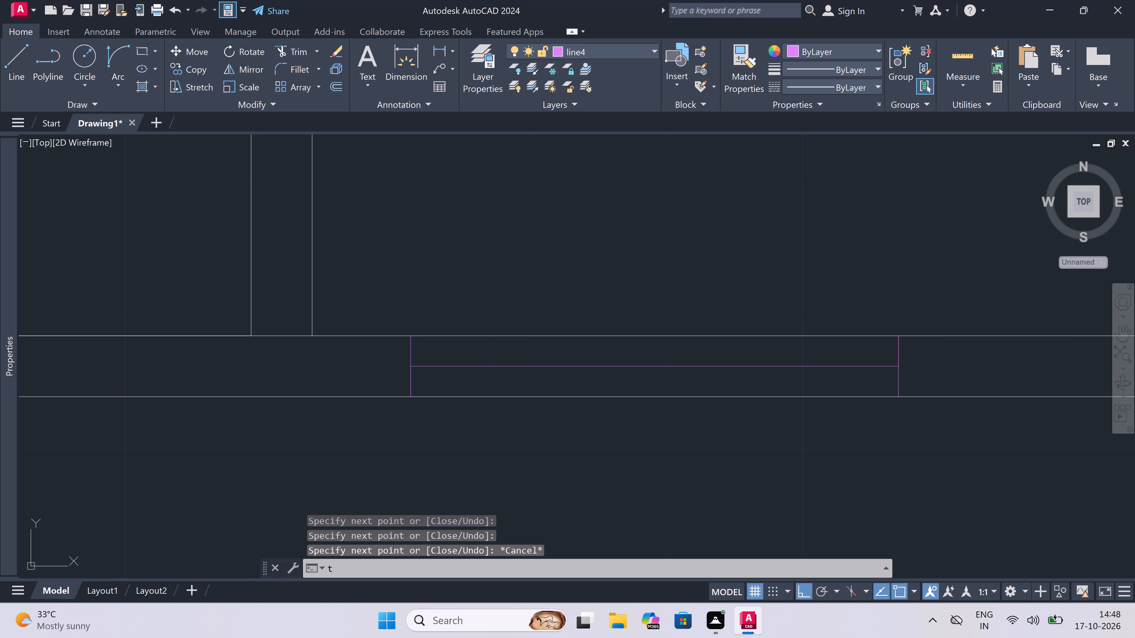
key(space)
click(782, 385)
drag(782, 390, 777, 399)
click(708, 449)
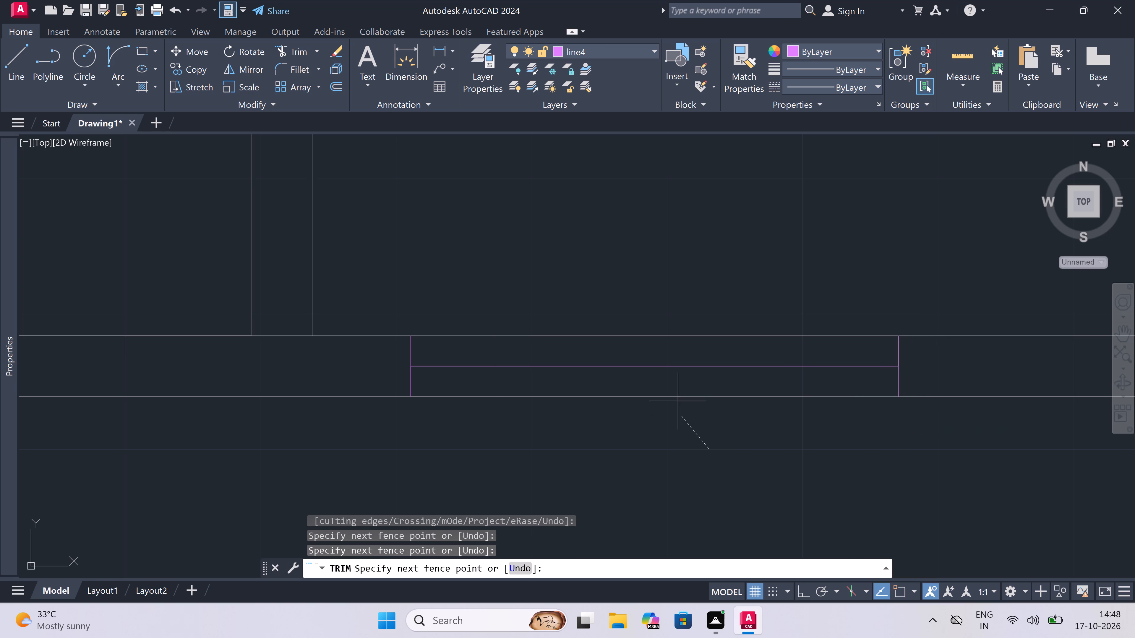
click(677, 392)
click(648, 346)
click(653, 307)
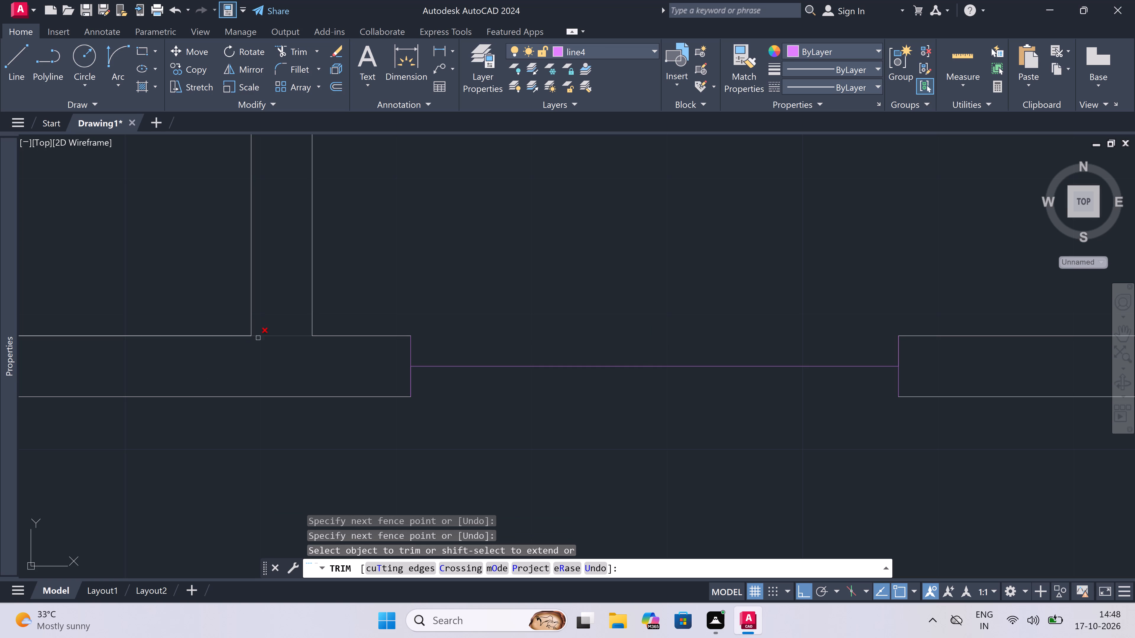
double_click(269, 351)
click(279, 309)
key(Escape)
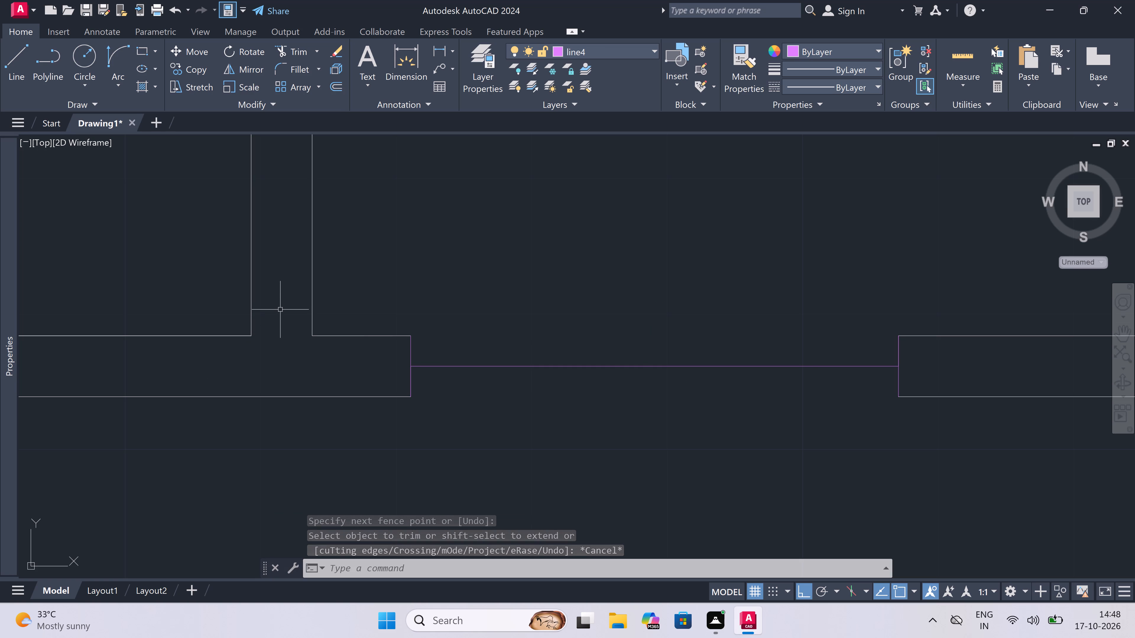
Draw lines along the inner and outer wall faces between the western 11'0"x12'0" bedroom window's jambs to close the frame.
text(l)
key(space)
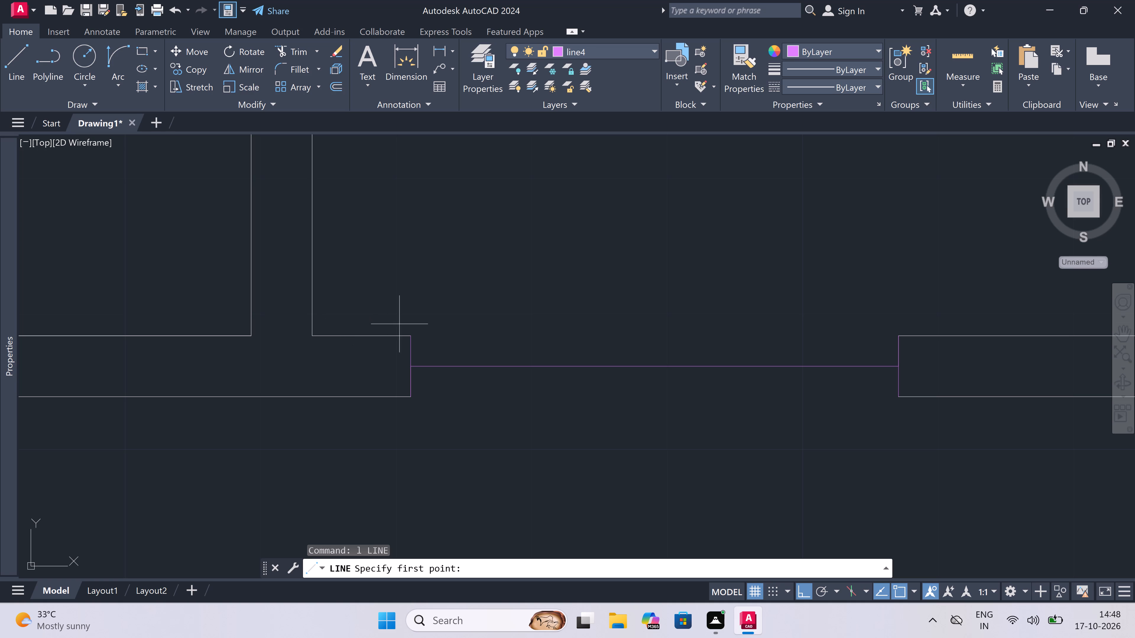
click(410, 336)
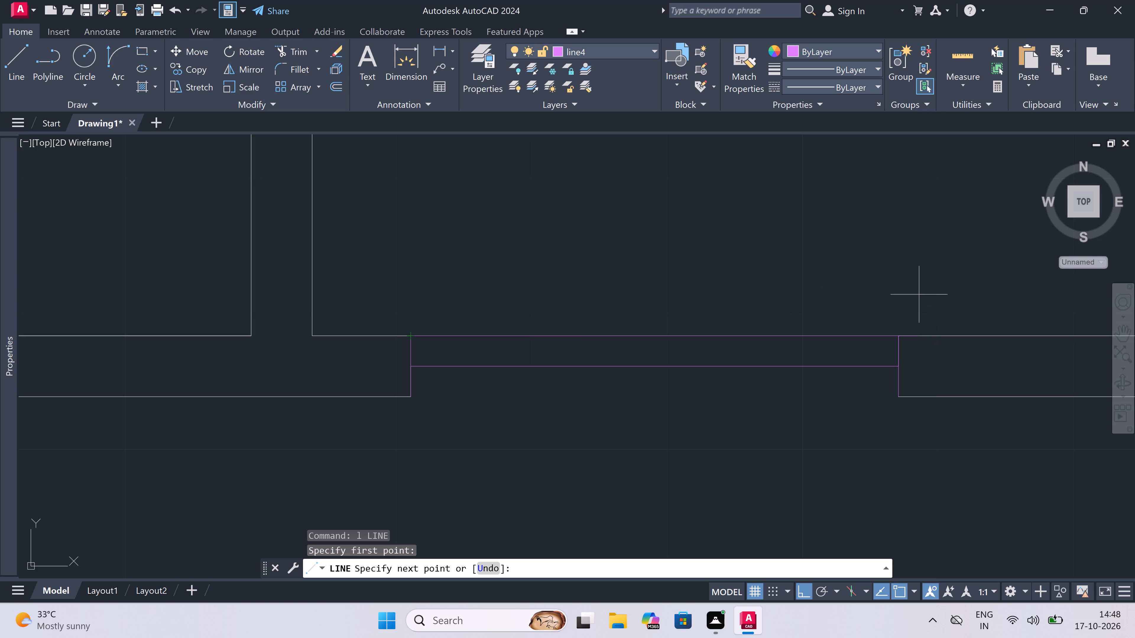
click(899, 337)
key(Escape)
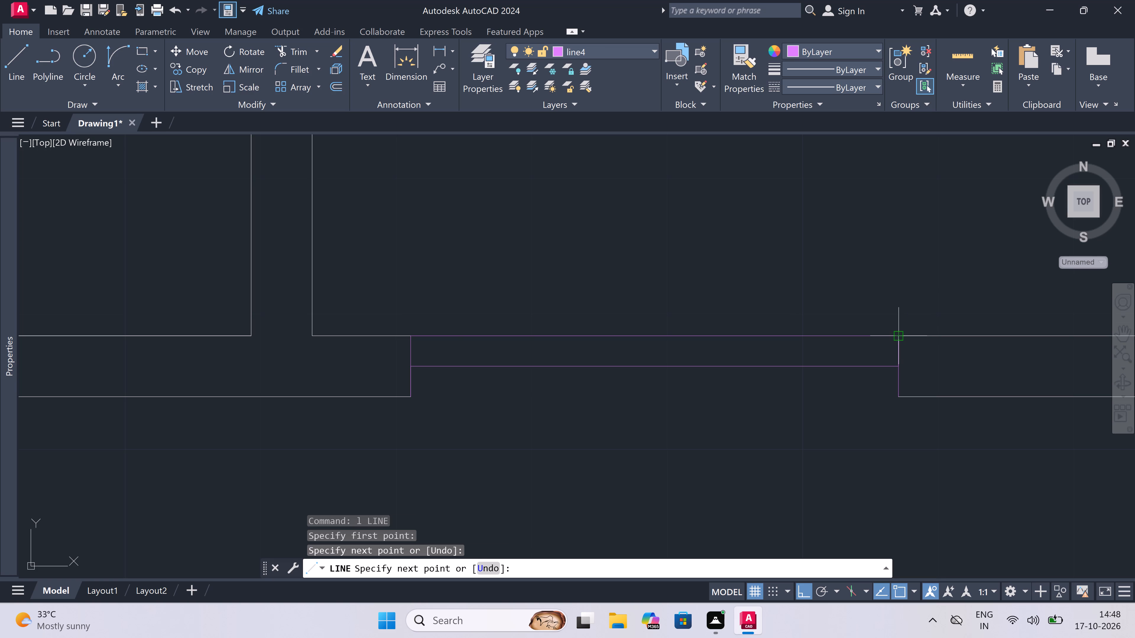
key(space)
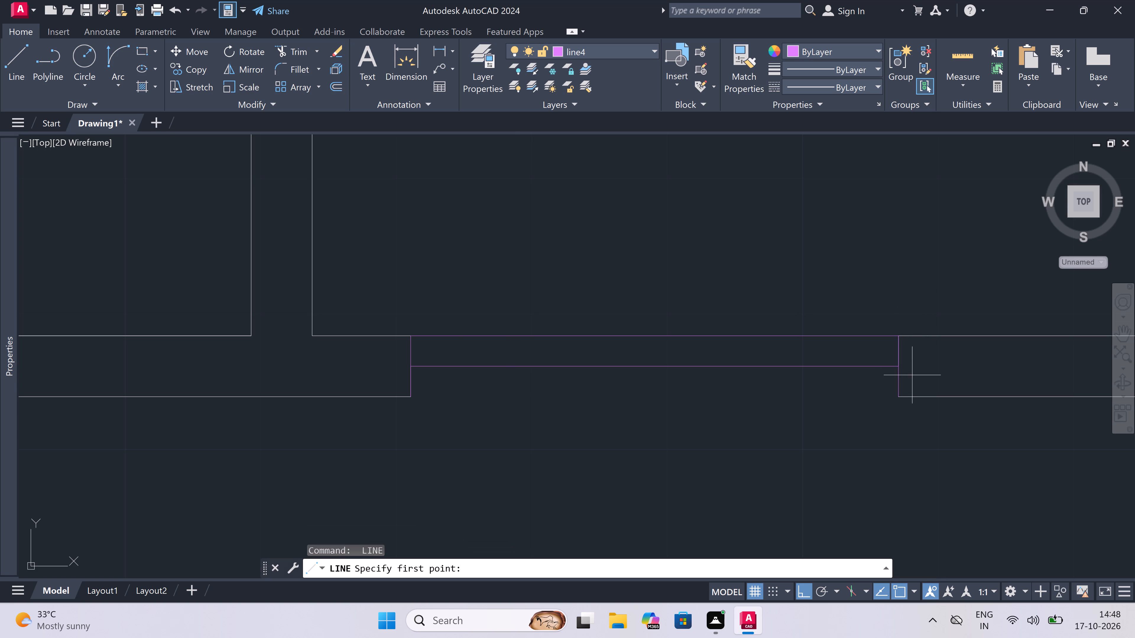
click(901, 393)
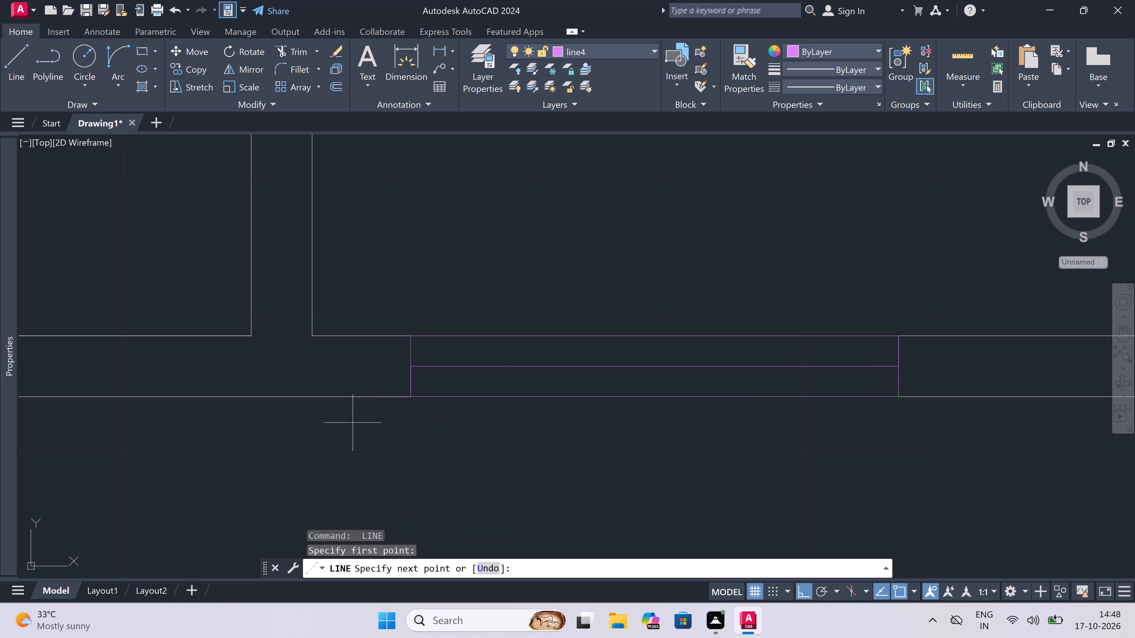
double_click(412, 393)
key(Escape)
Draw a window in the east wall of the eastern 10'3"x12'0" bedroom: south jamb, 5' centre line running north, north jamb.
scroll(466, 316, down, 5)
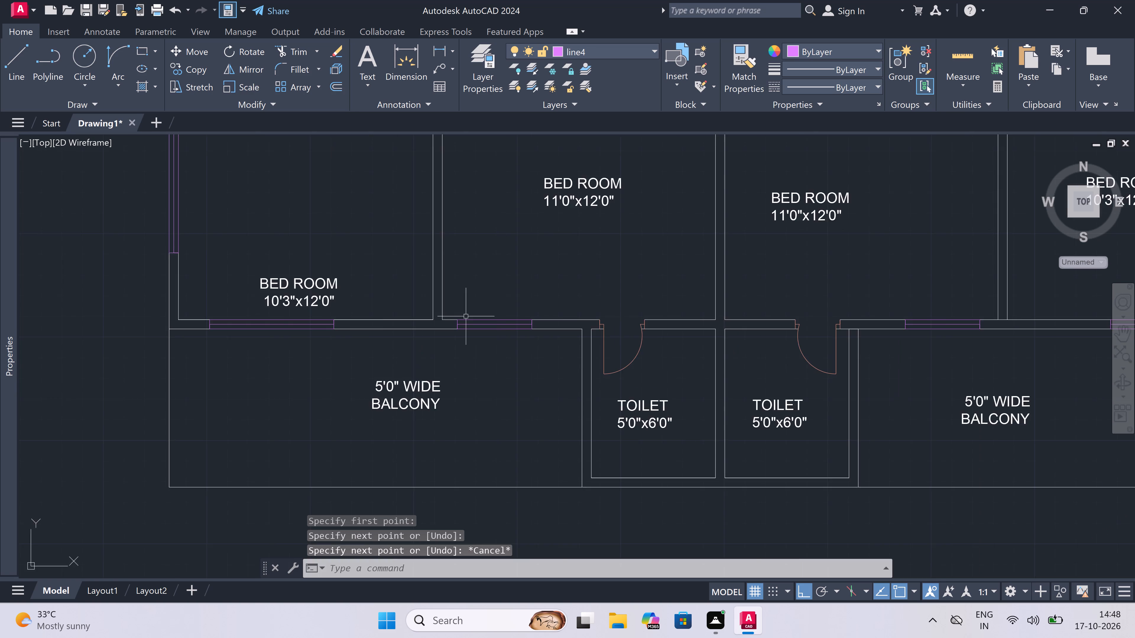
scroll(466, 316, down, 3)
scroll(609, 250, up, 1)
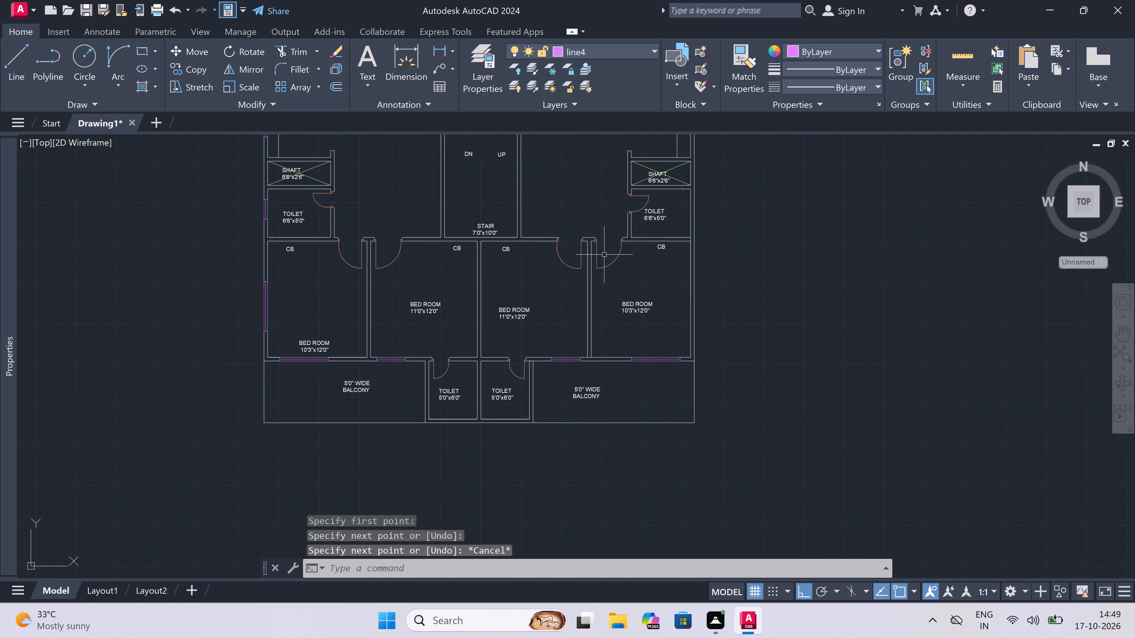
scroll(502, 322, down, 2)
scroll(576, 297, up, 3)
key(space)
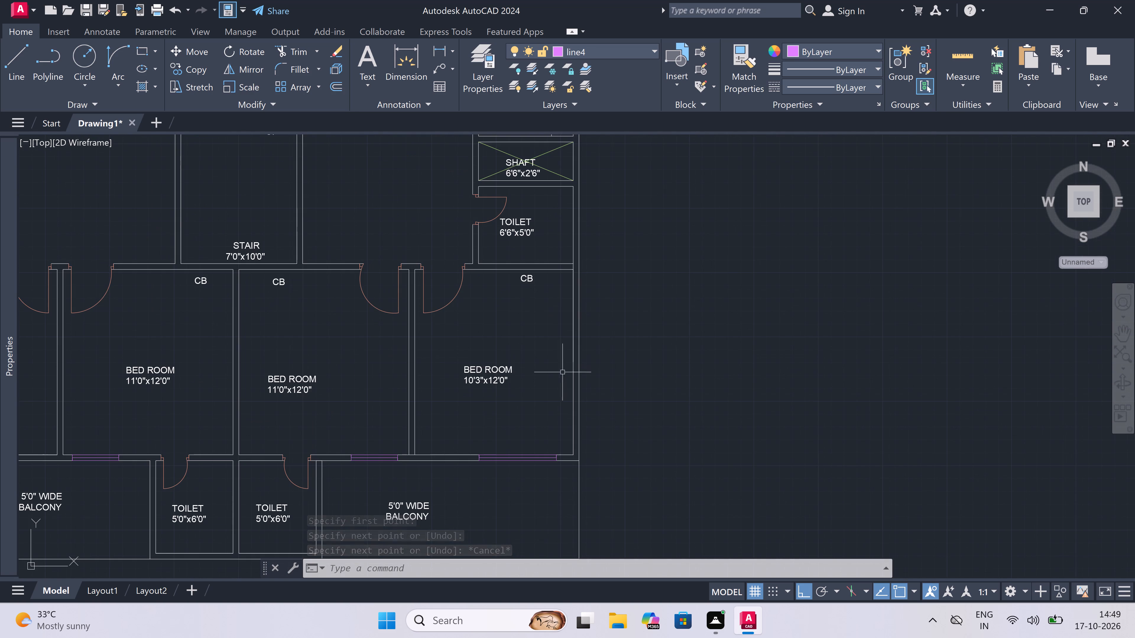
scroll(579, 390, up, 2)
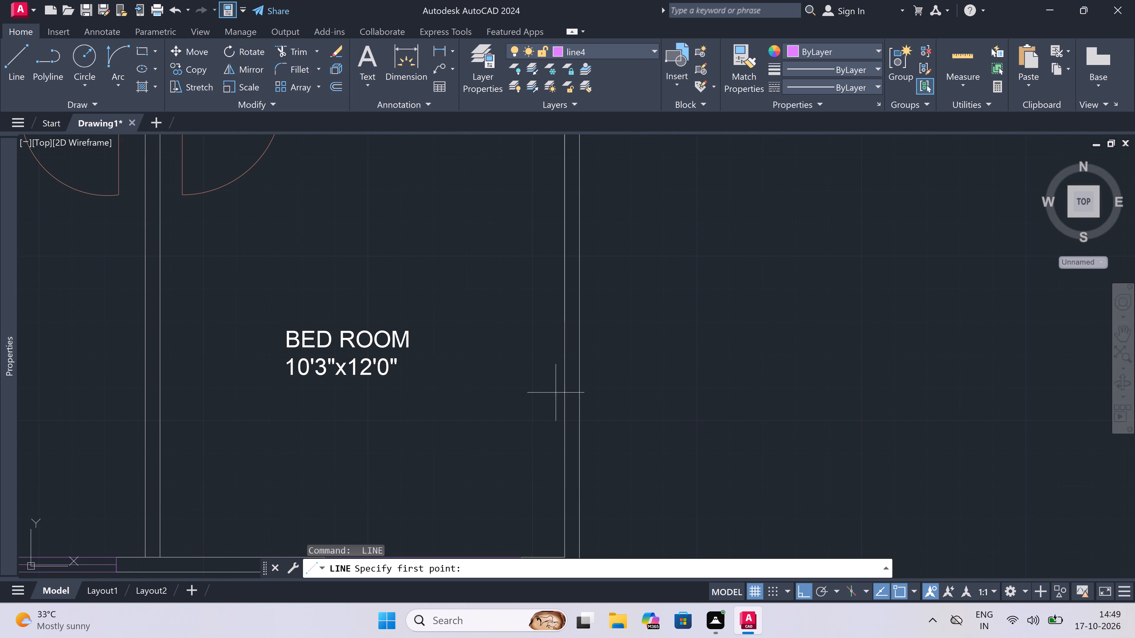
double_click(562, 386)
double_click(574, 386)
click(573, 386)
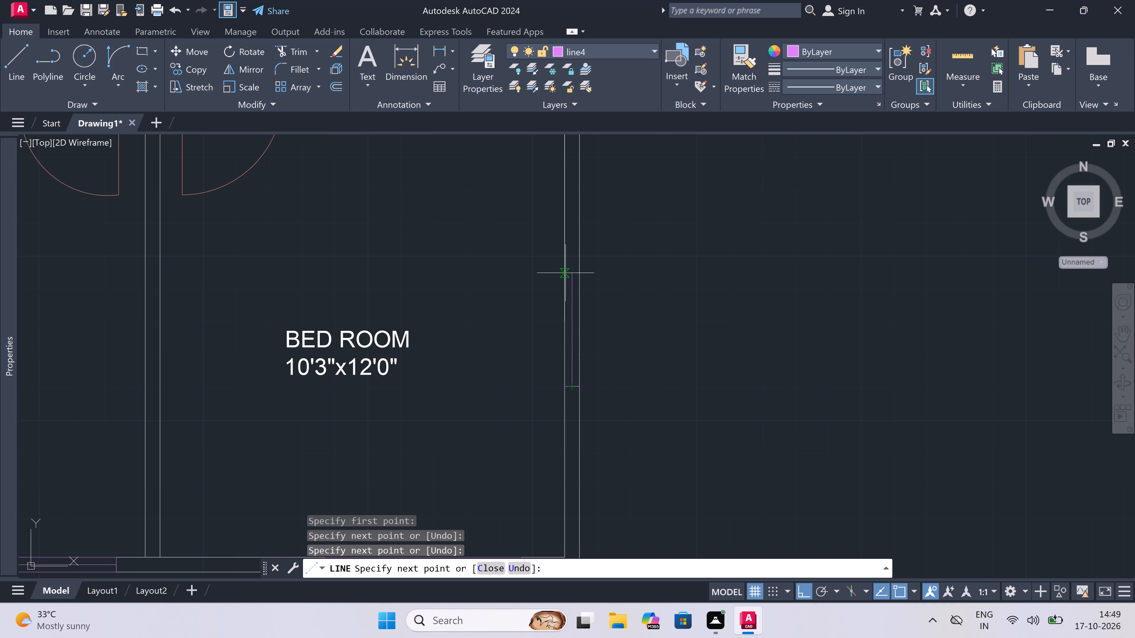
text(5')
key(space)
scroll(563, 172, up, 1)
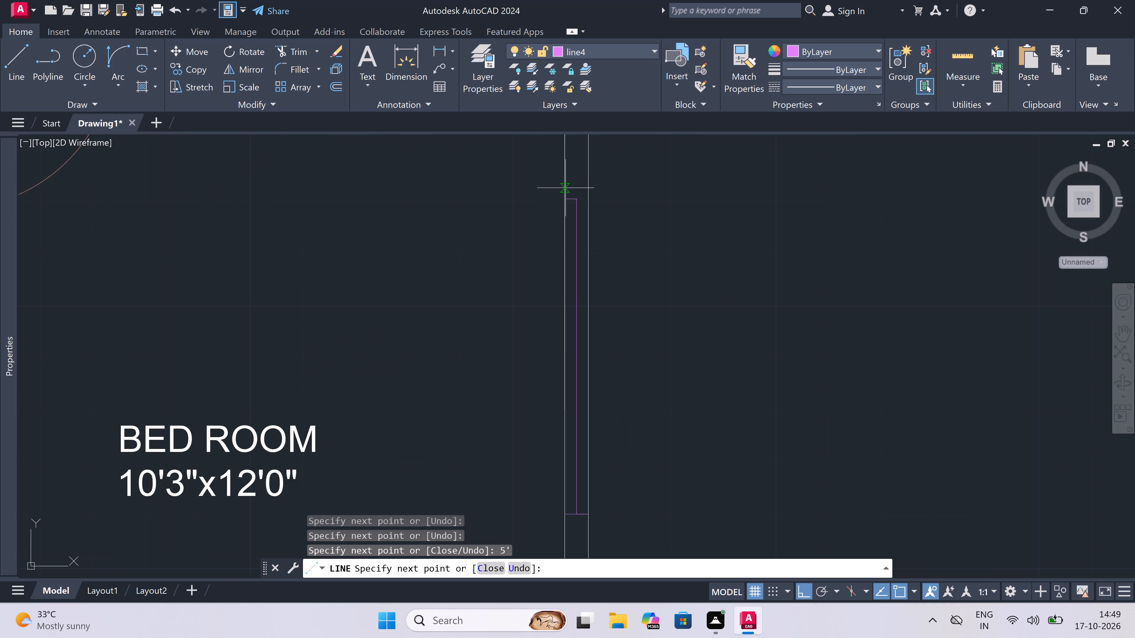
click(565, 198)
click(591, 198)
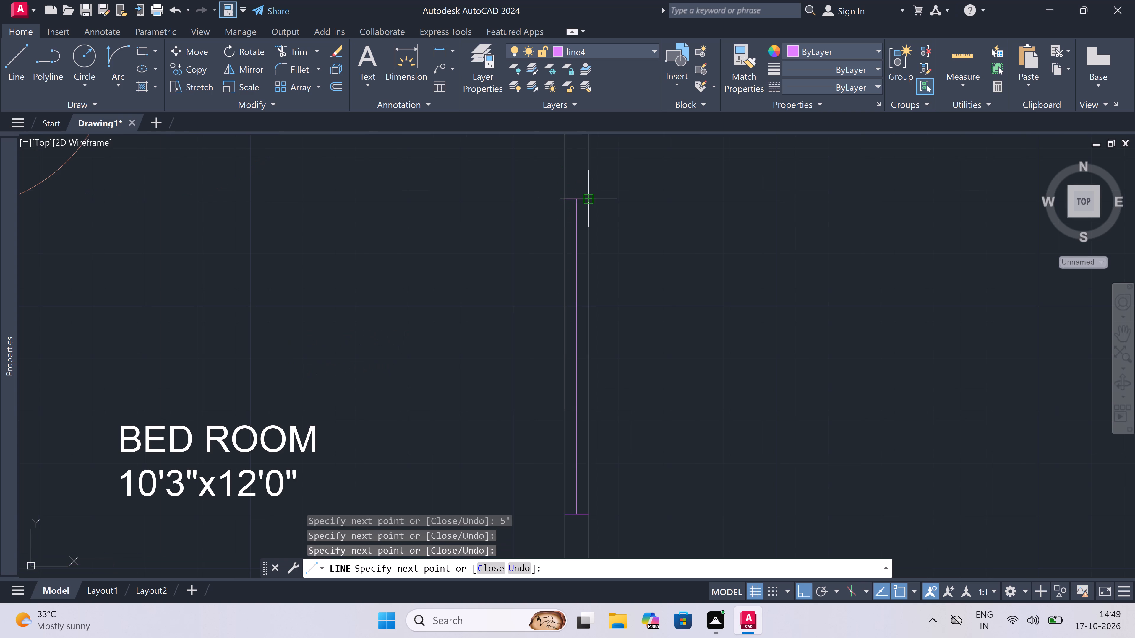
key(Escape)
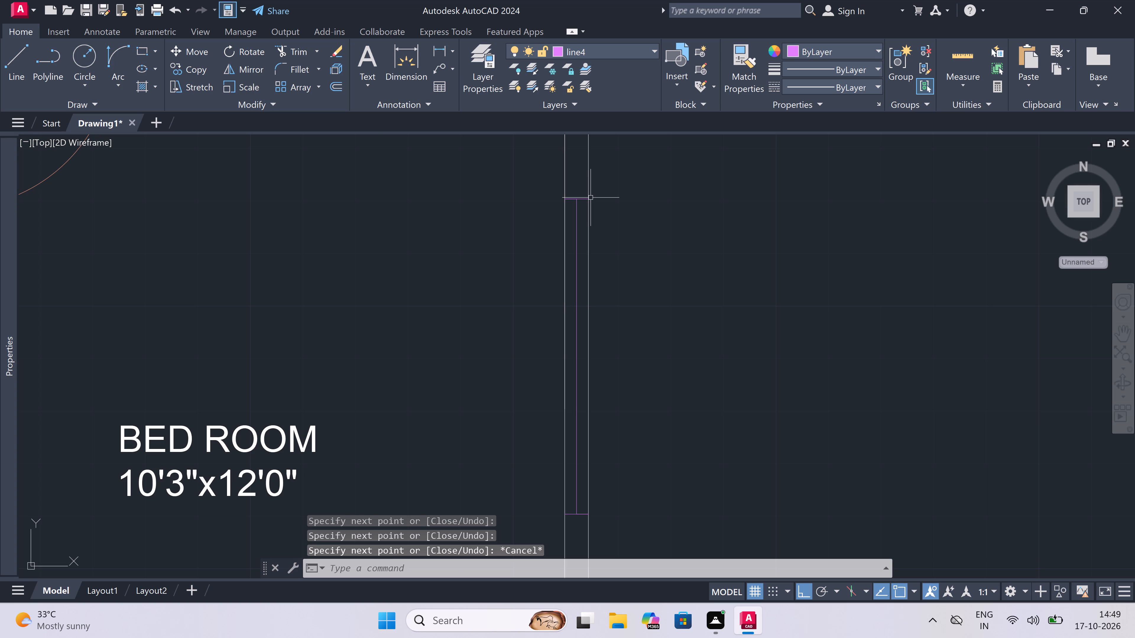
Trim the outer and inner wall lines between the jambs of the window in the eastern 10'3"x12'0" bedroom's east wall.
scroll(591, 198, down, 1)
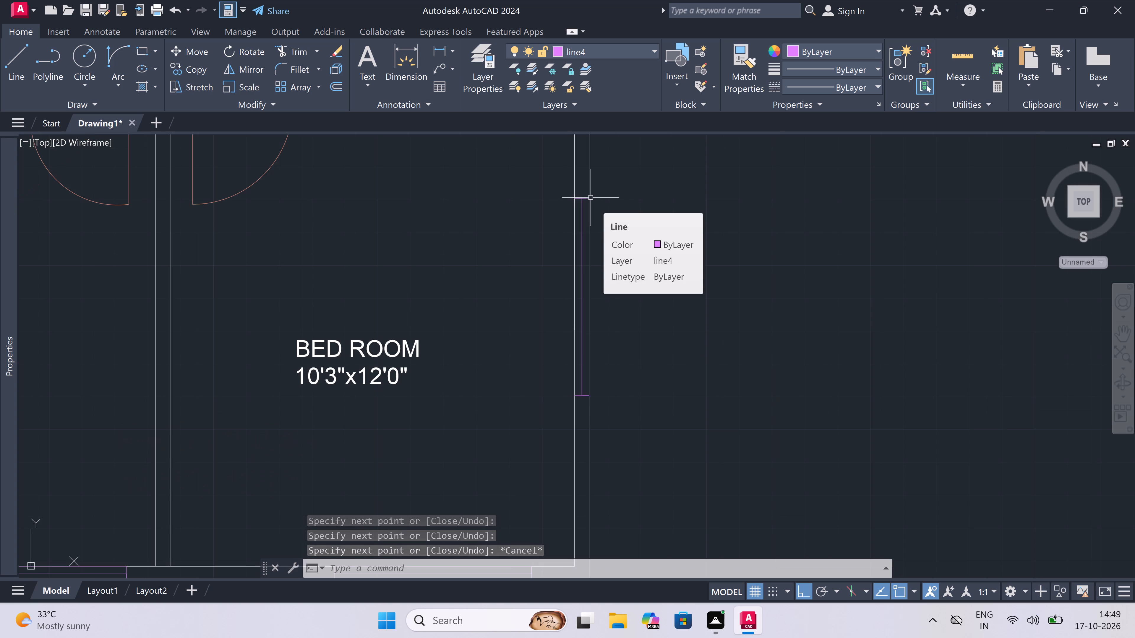
key(t)
text(r)
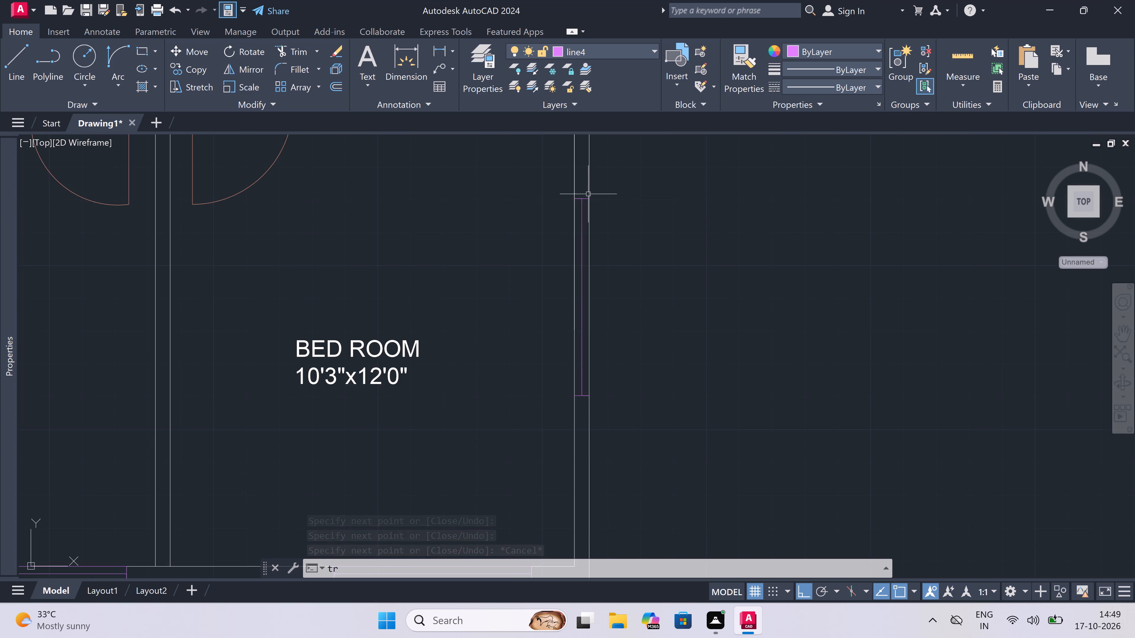
key(space)
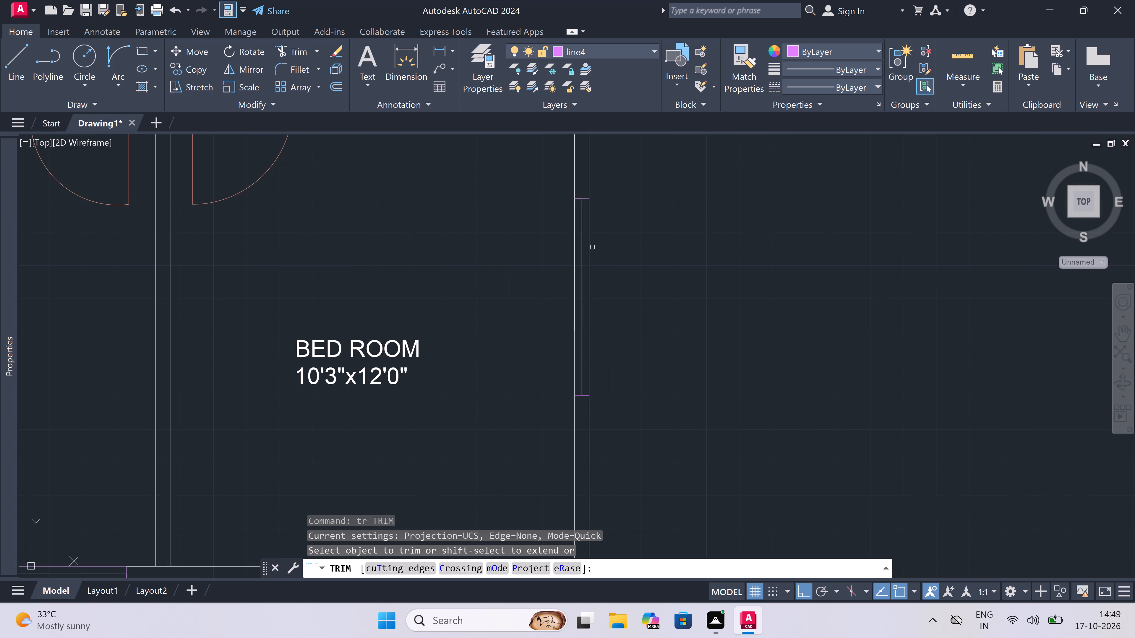
click(591, 243)
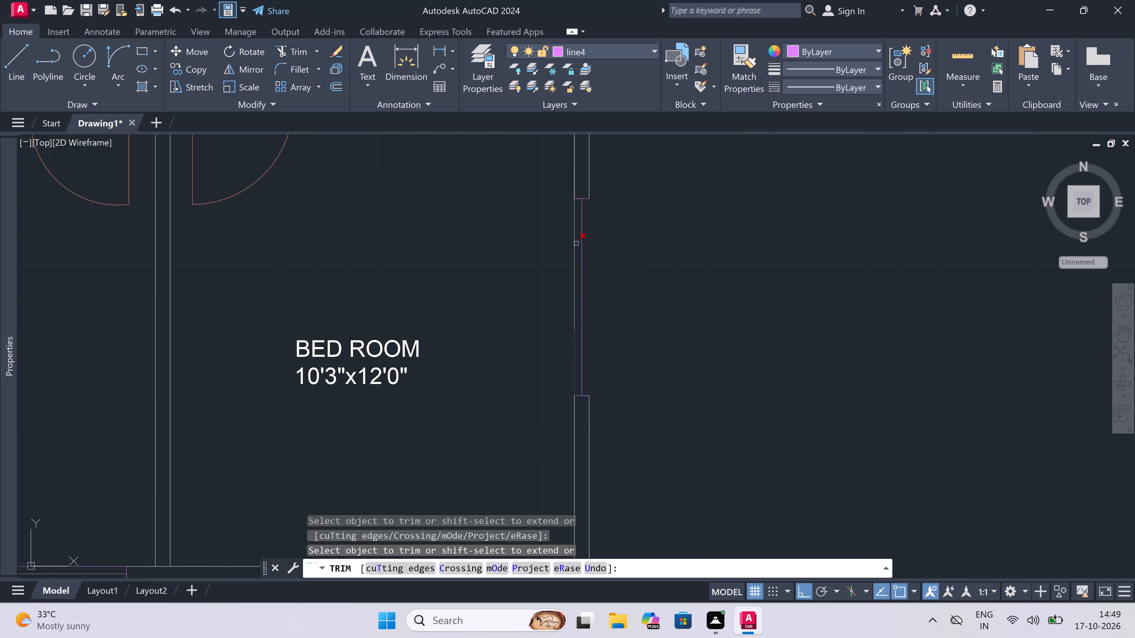
click(575, 240)
click(574, 241)
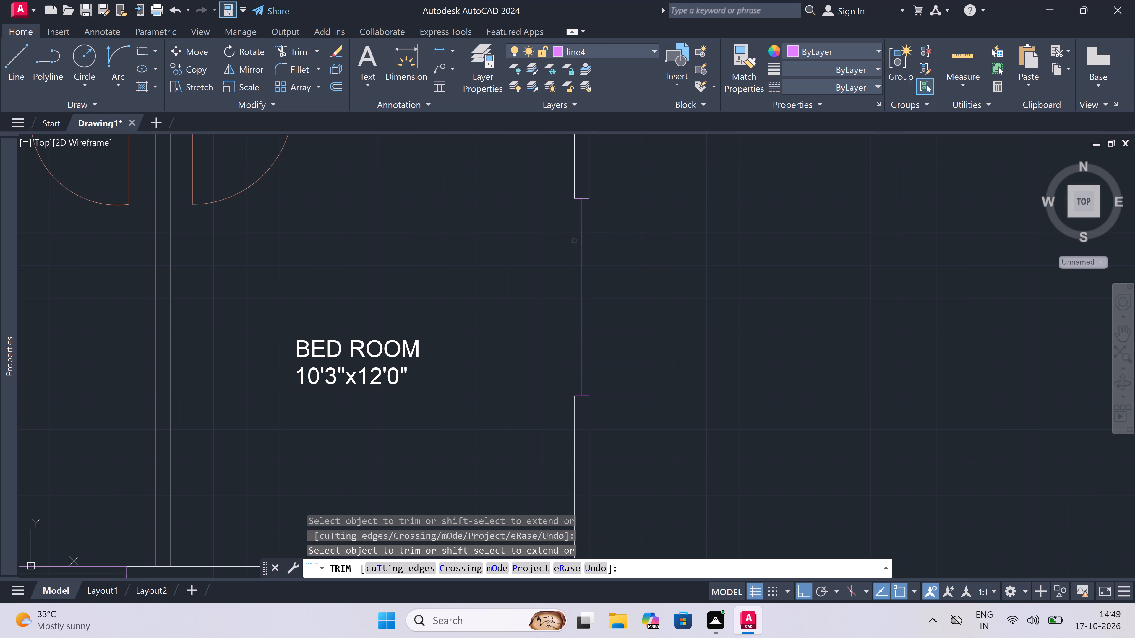
key(Escape)
Draw lines along the inner and outer wall faces between the eastern 10'3"x12'0" bedroom's east window jambs to close the frame.
text(l)
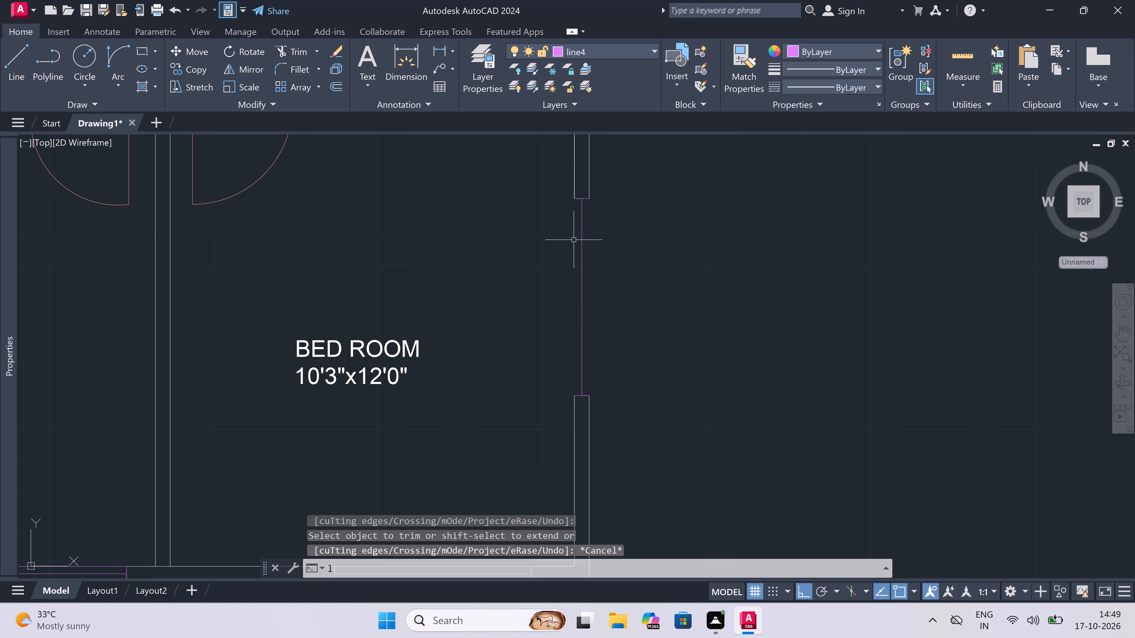
key(space)
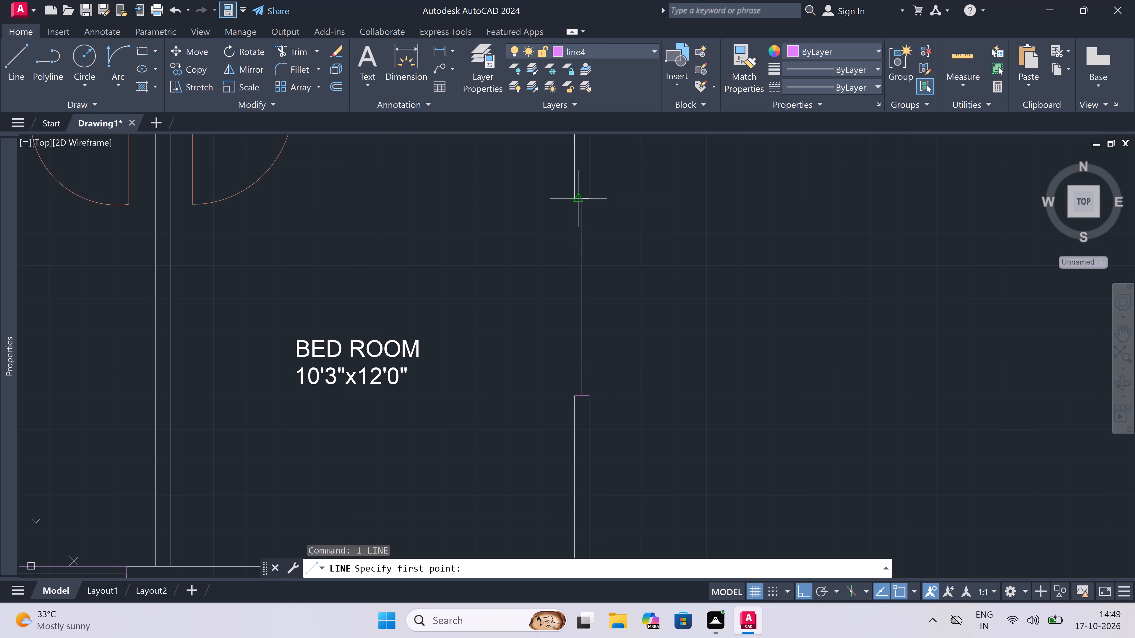
scroll(573, 200, up, 1)
click(573, 200)
scroll(573, 211, down, 2)
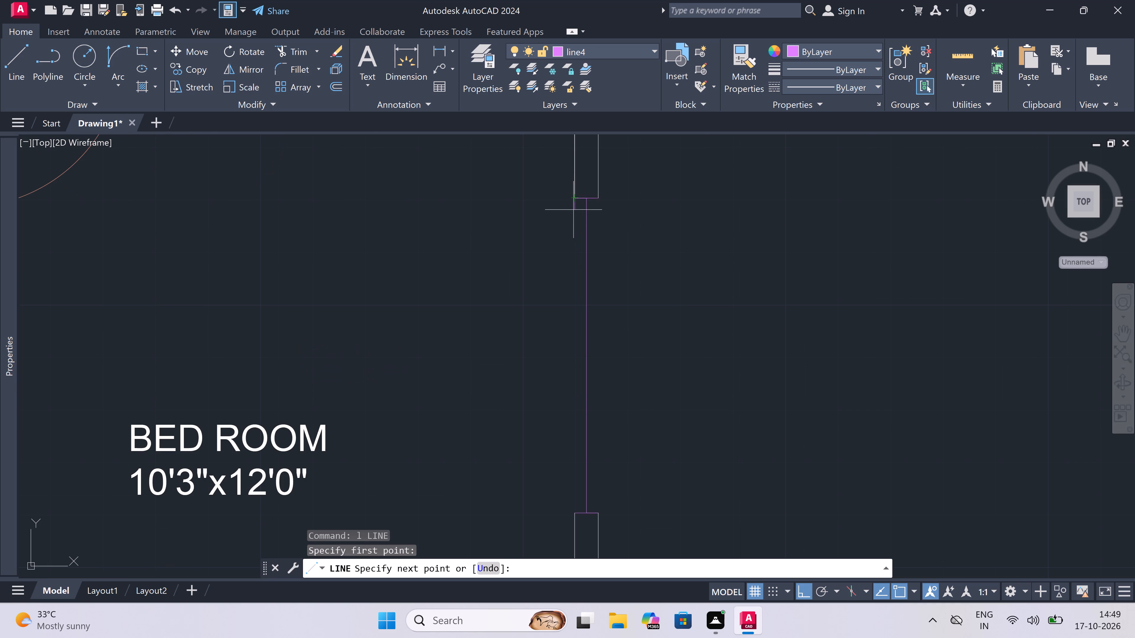
scroll(580, 359, up, 1)
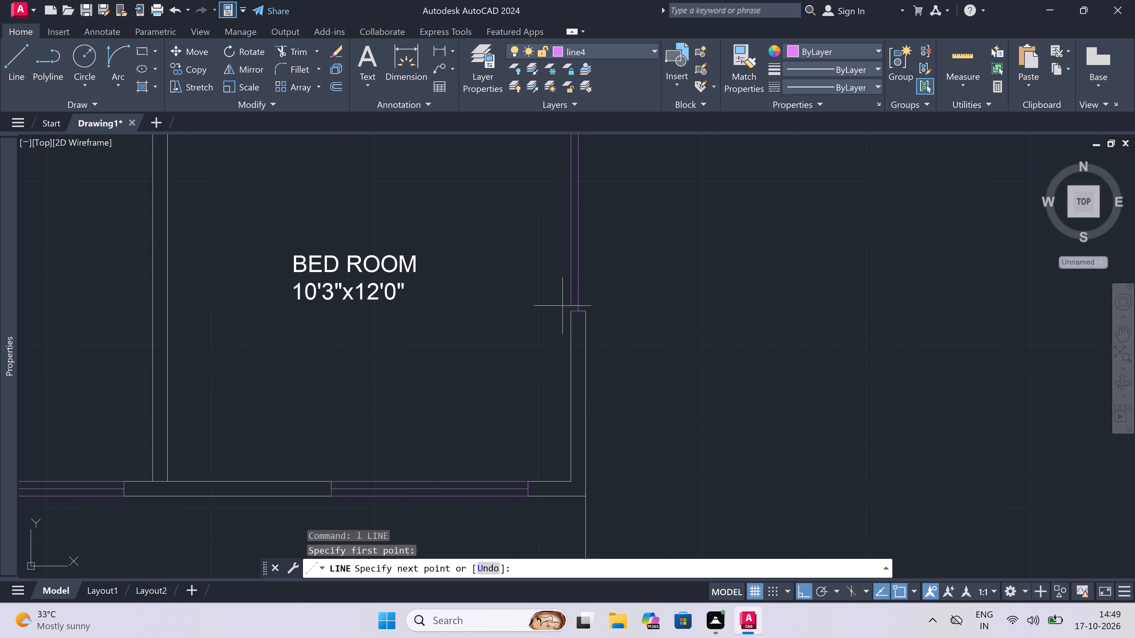
click(569, 311)
key(Escape)
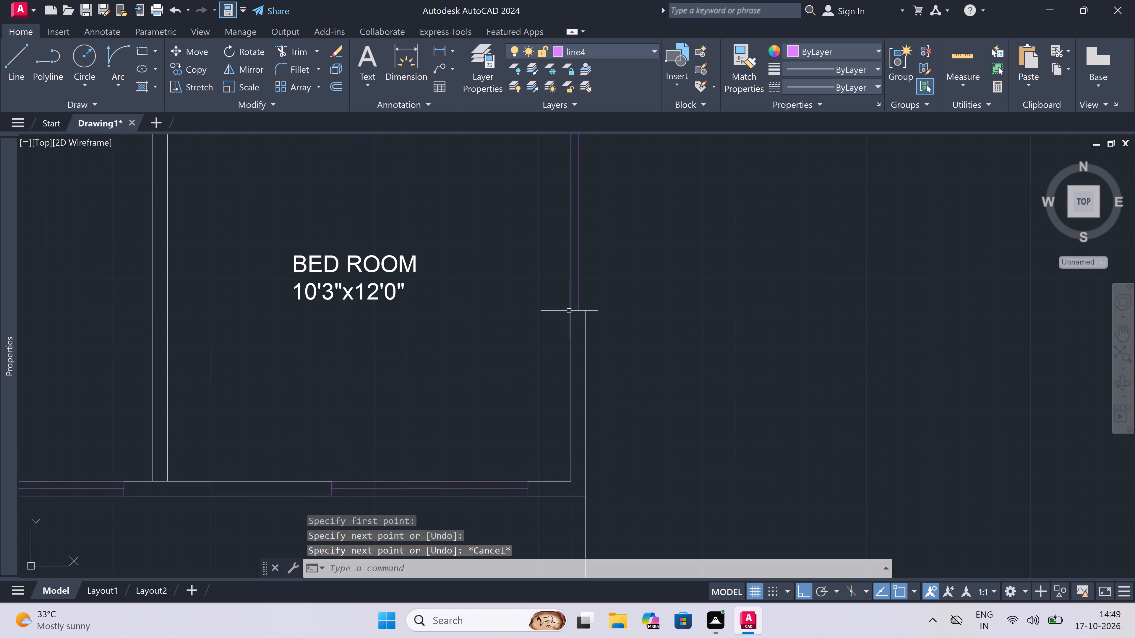
key(space)
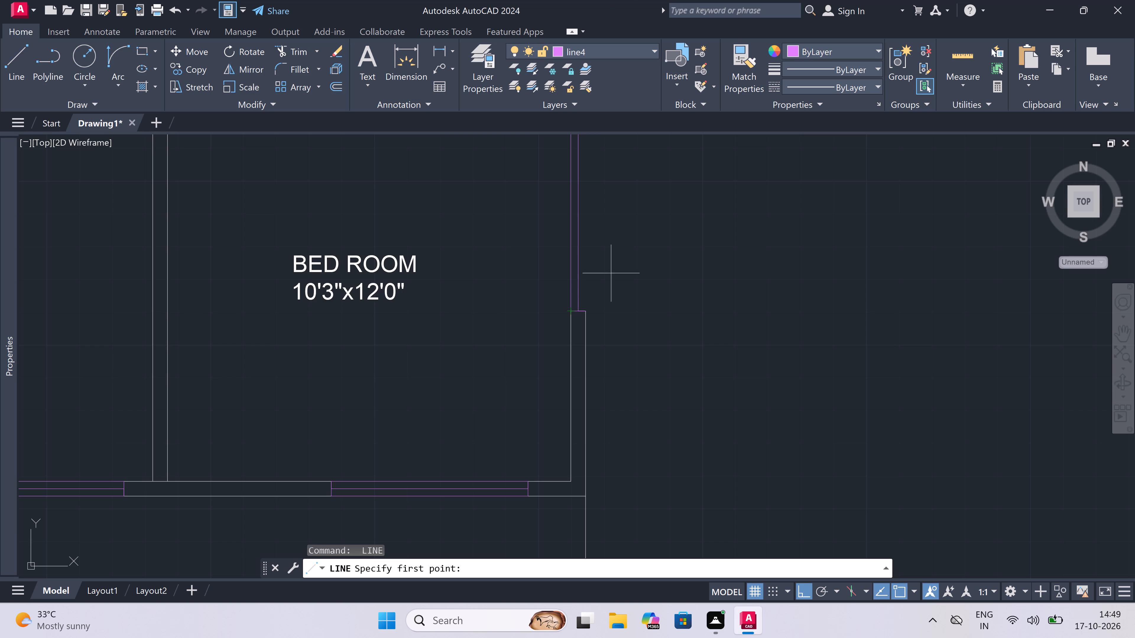
scroll(553, 312, down, 2)
scroll(575, 218, up, 2)
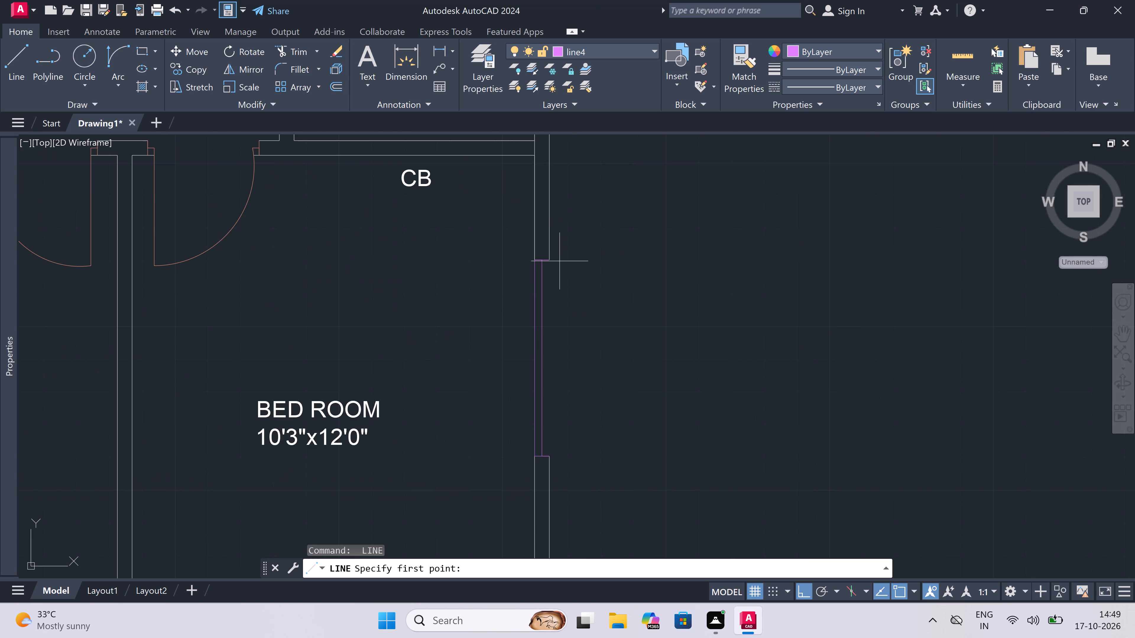
click(548, 261)
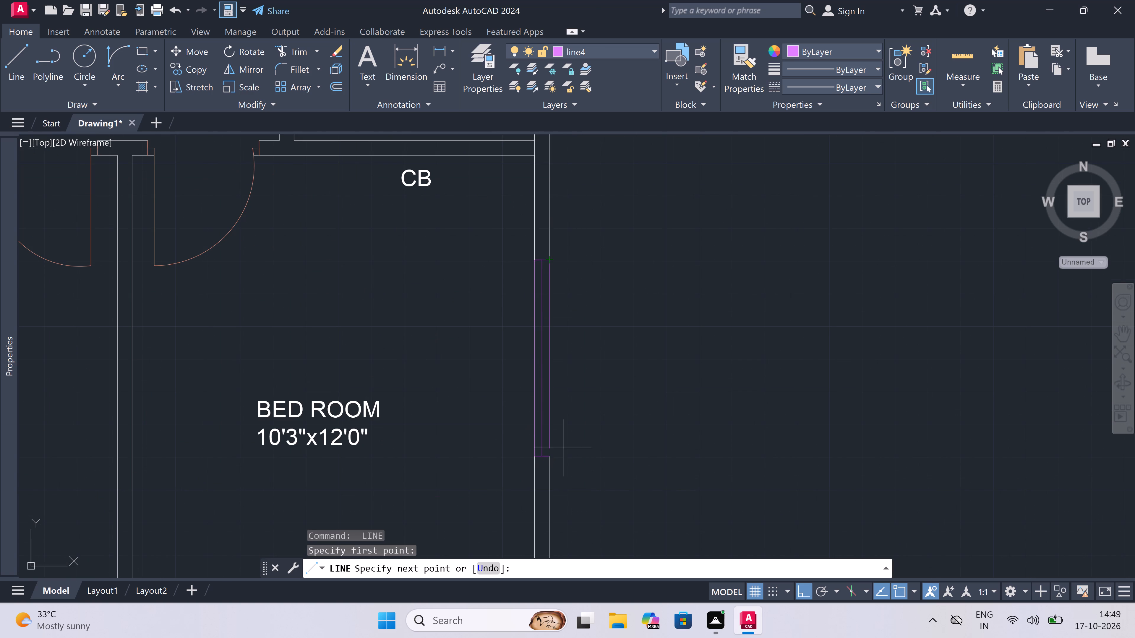
click(550, 454)
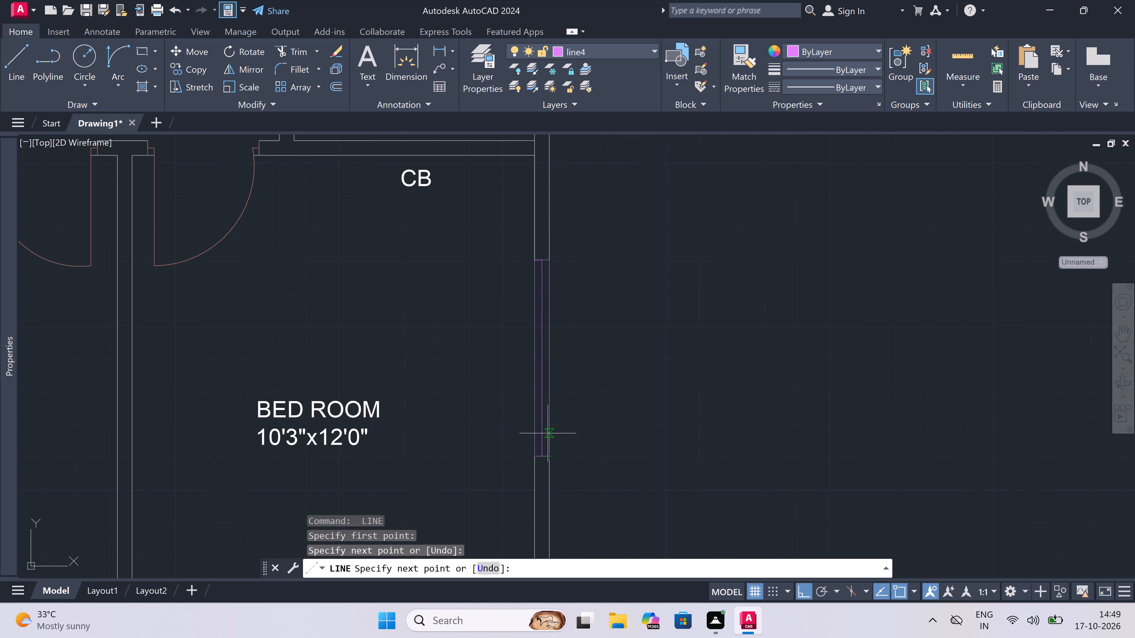
key(Escape)
Draw a window in the east wall of the 6'6"x5'0" toilet north of that bedroom: south jamb, 2' centre line running north, north jamb.
key(space)
scroll(528, 385, down, 4)
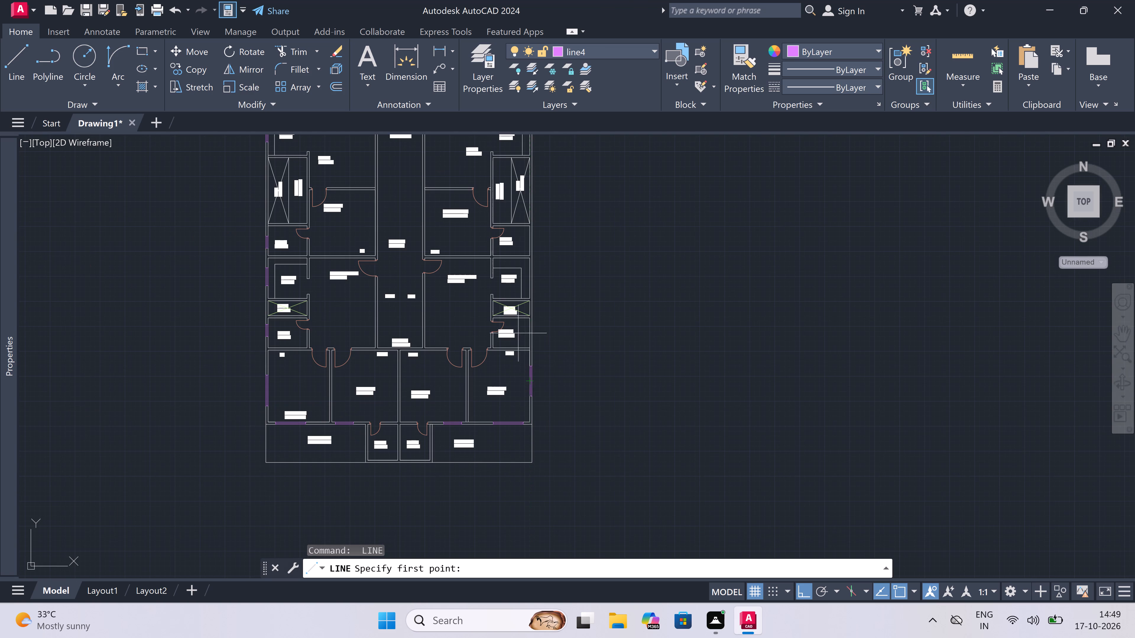
scroll(513, 305, up, 1)
scroll(540, 349, up, 3)
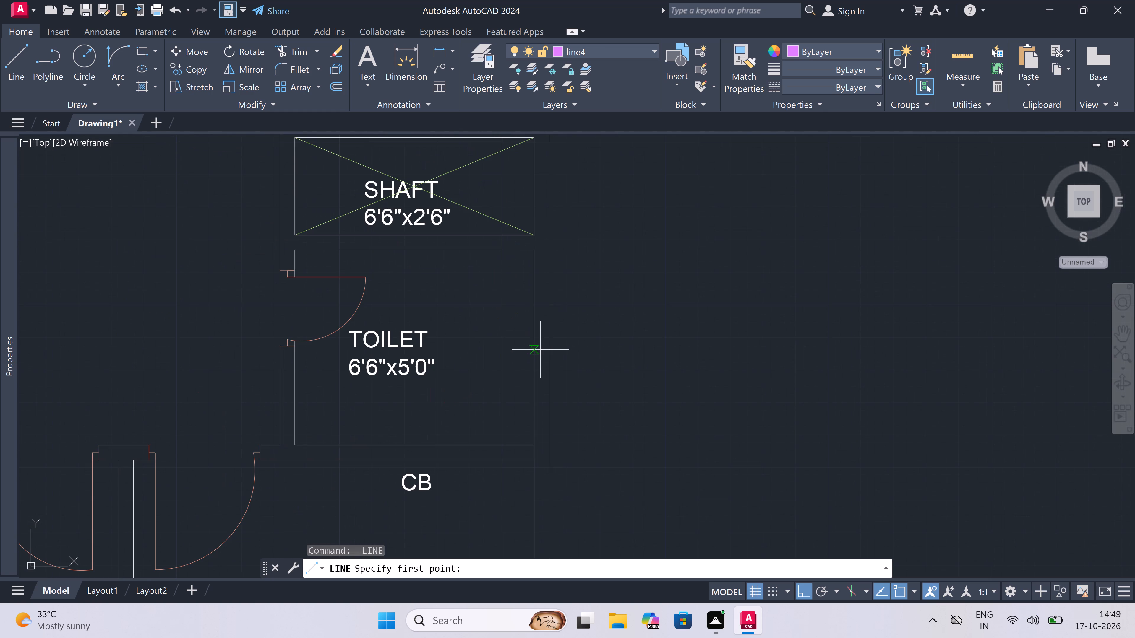
double_click(537, 388)
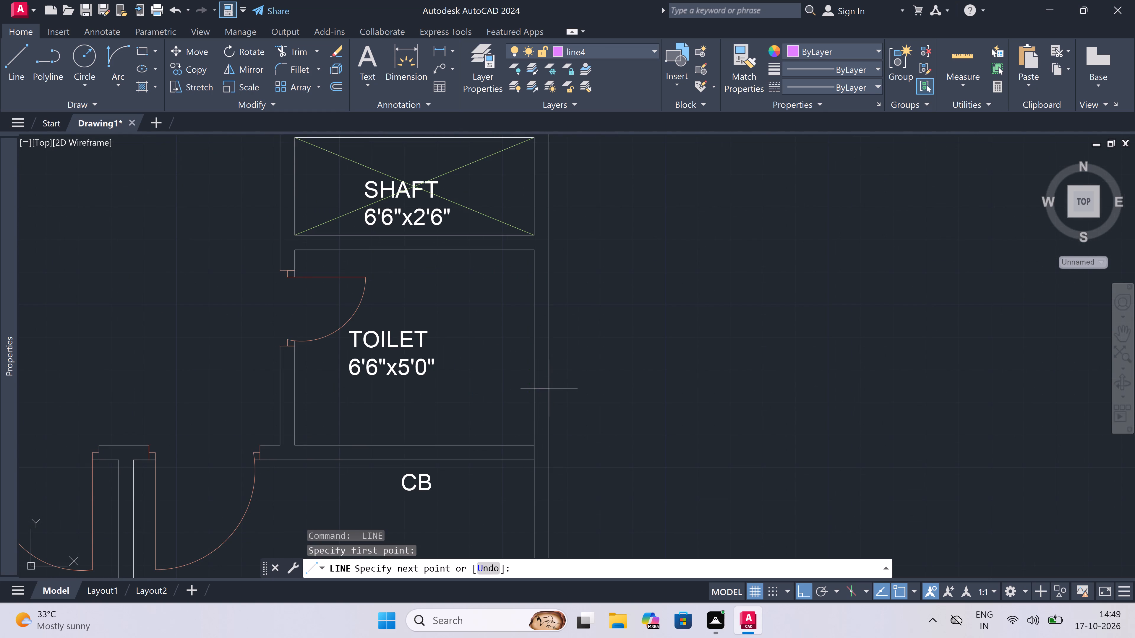
click(554, 390)
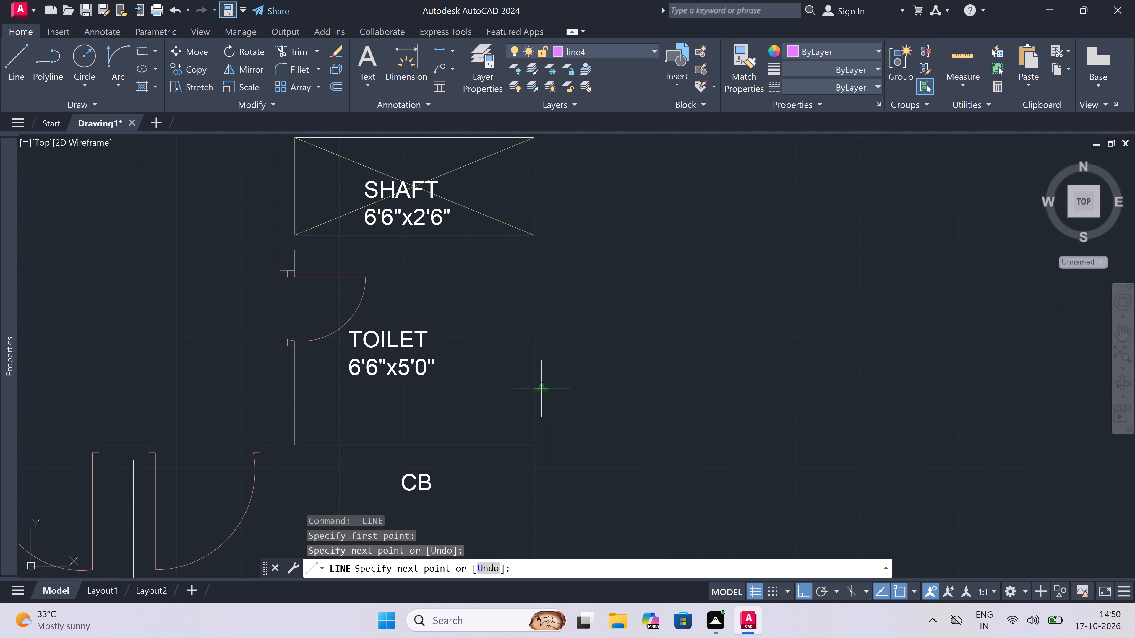
click(543, 390)
scroll(534, 325, up, 2)
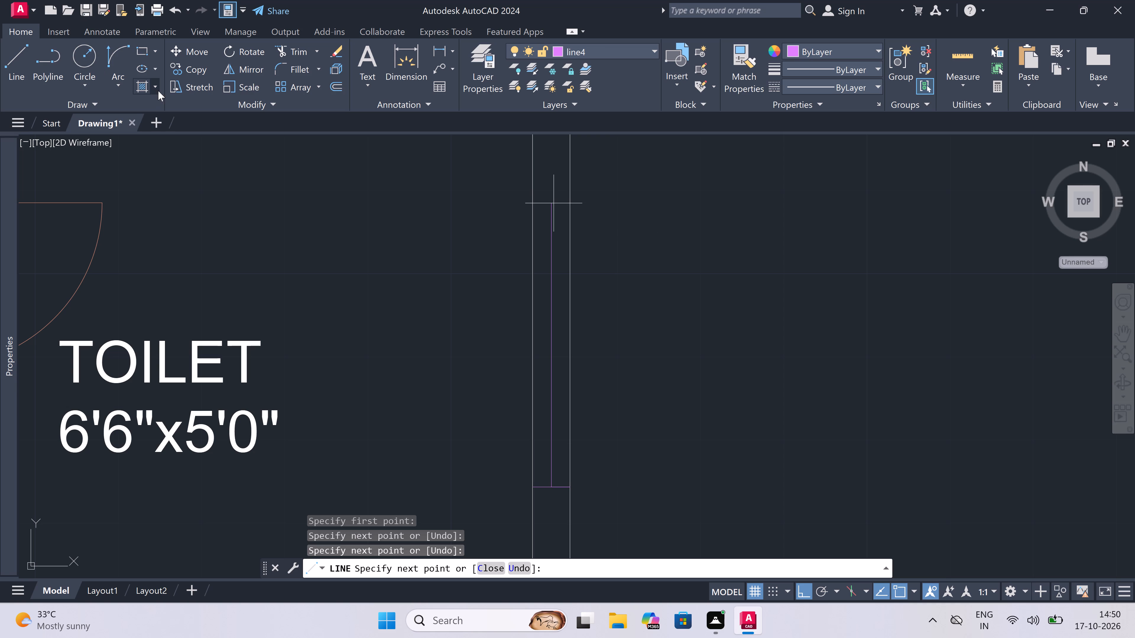
scroll(158, 106, down, 2)
text(2')
key(space)
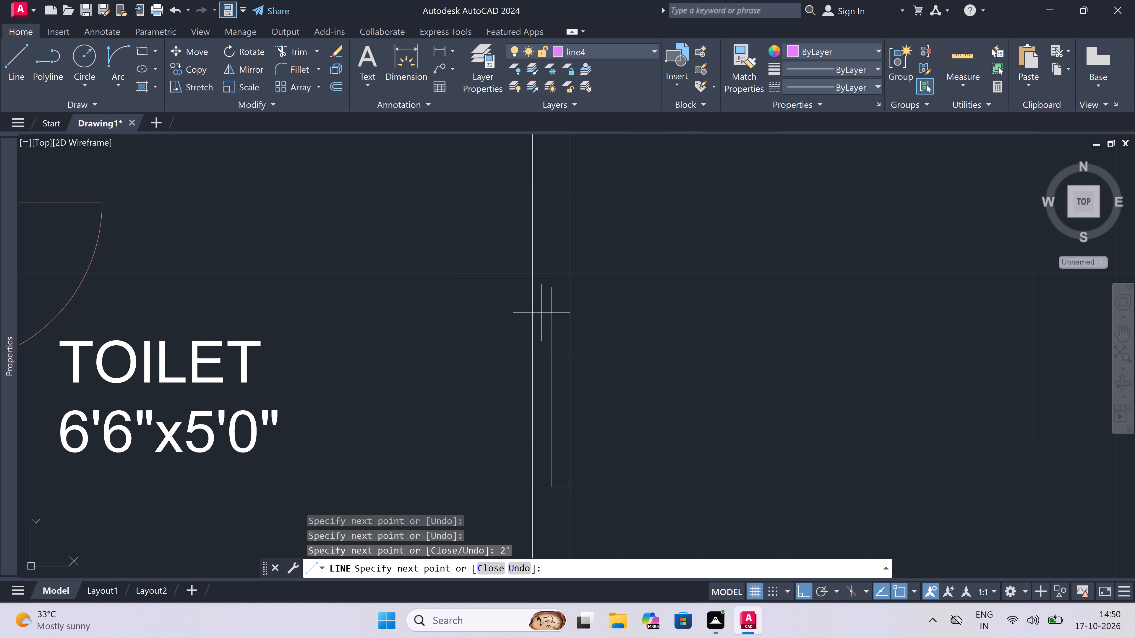
click(533, 290)
click(569, 288)
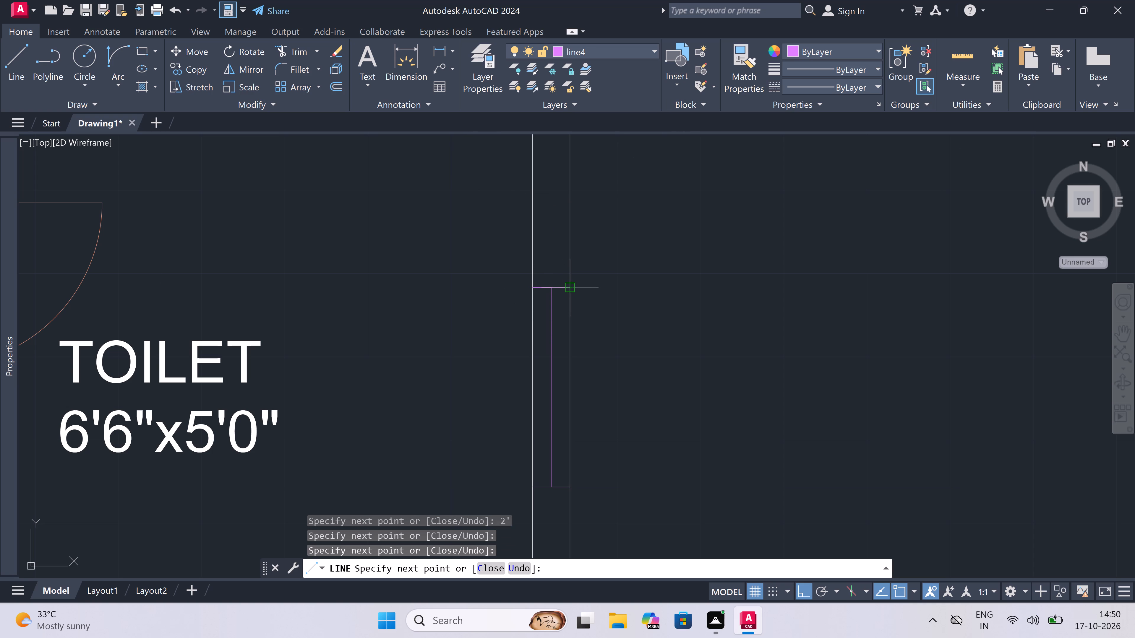
key(Escape)
Trim the outer and inner wall lines between the jambs of the window in the 6'6"x5'0" toilet's east wall.
key(t)
key(r)
key(space)
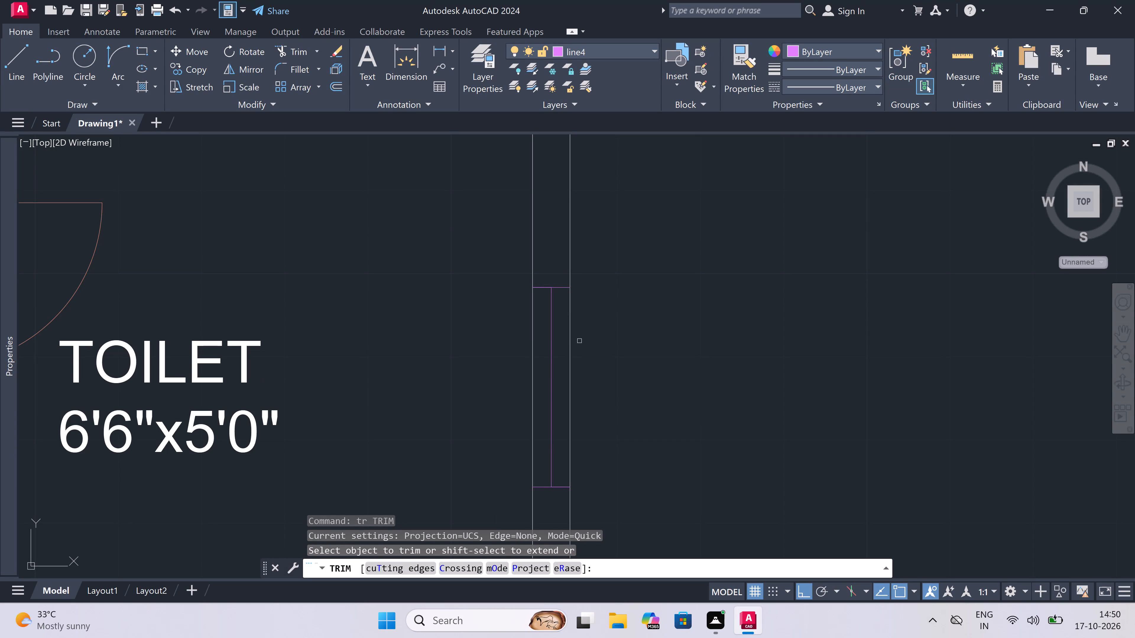
double_click(569, 338)
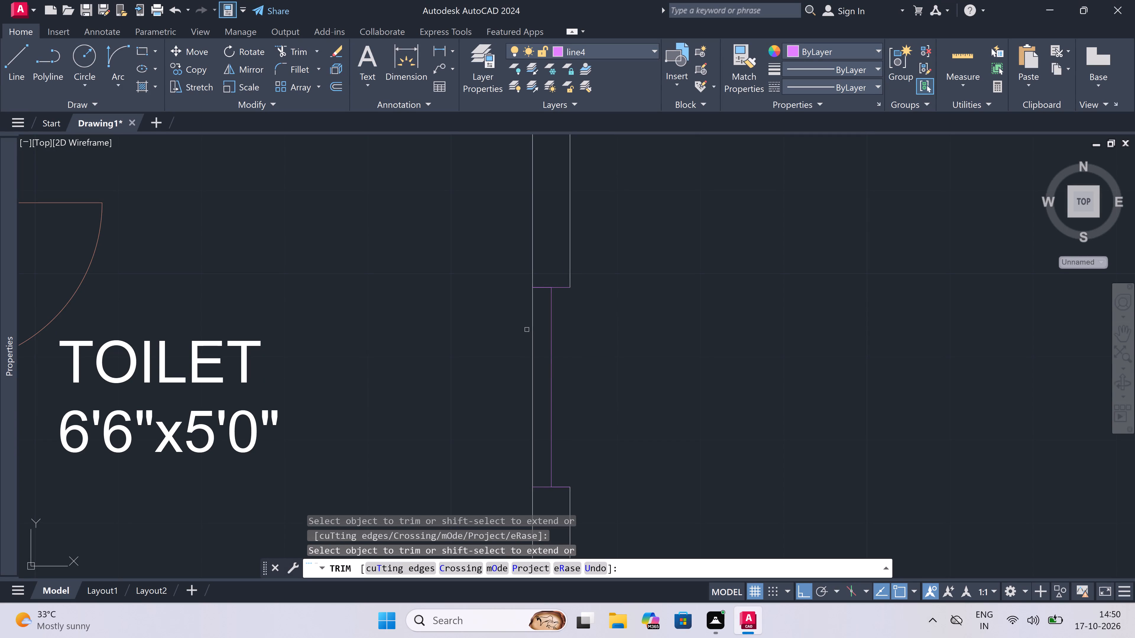
click(530, 325)
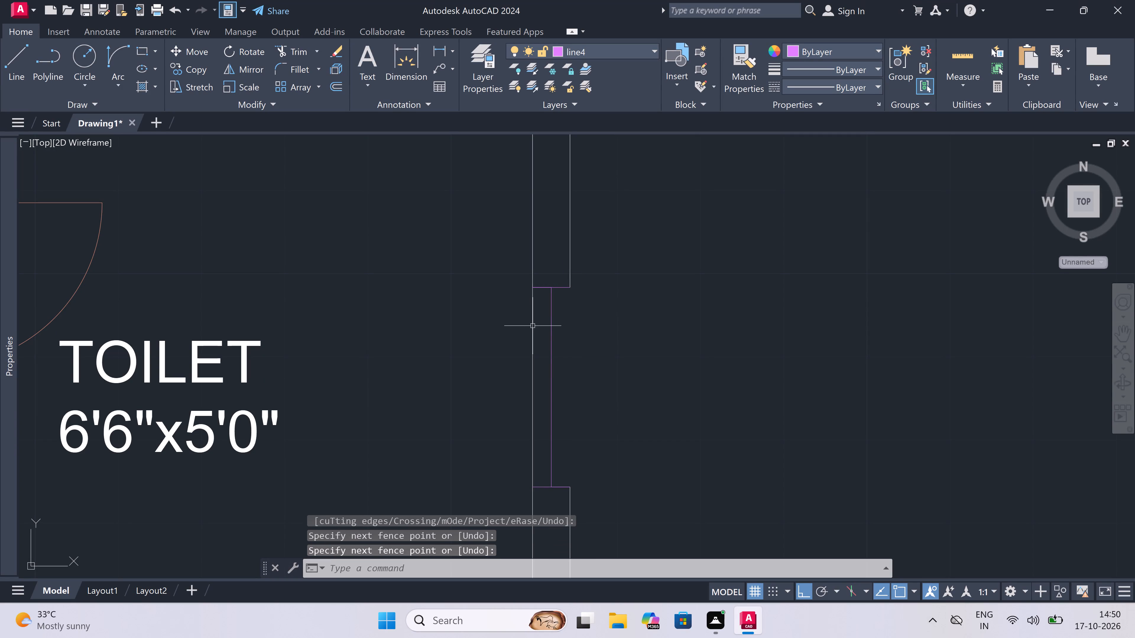
click(536, 328)
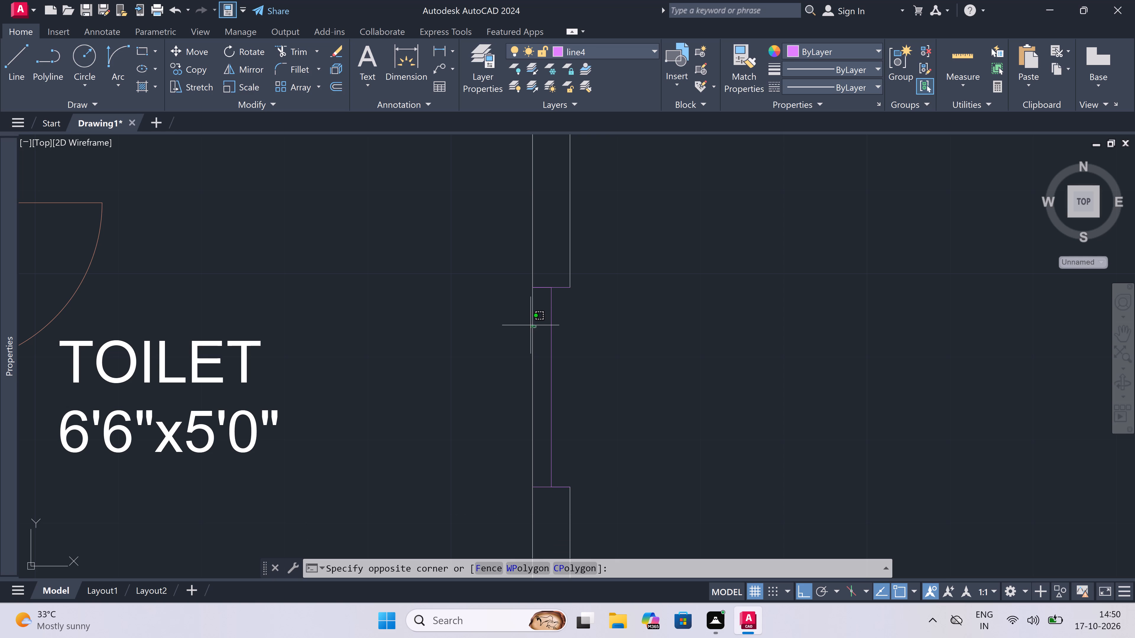
key(Escape)
key(t)
key(r)
key(space)
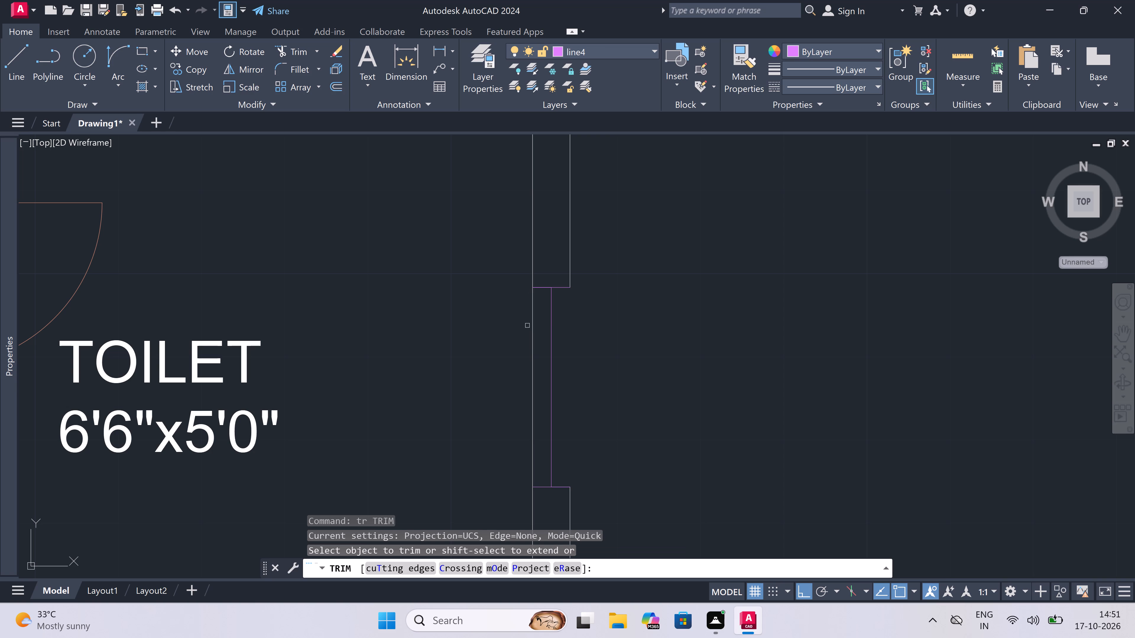
double_click(534, 330)
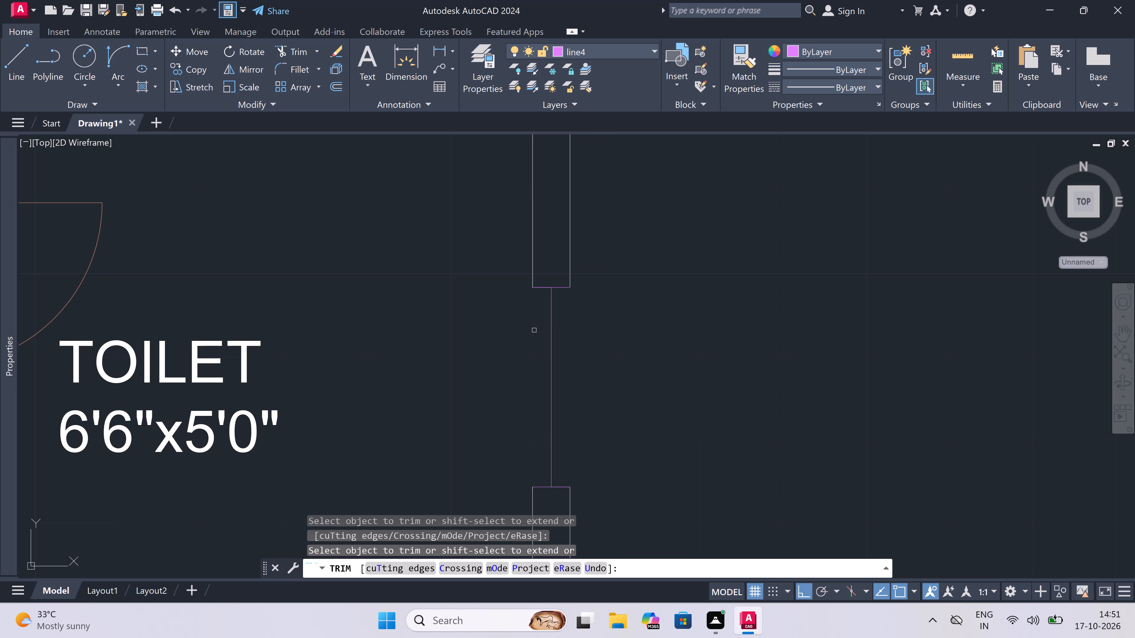
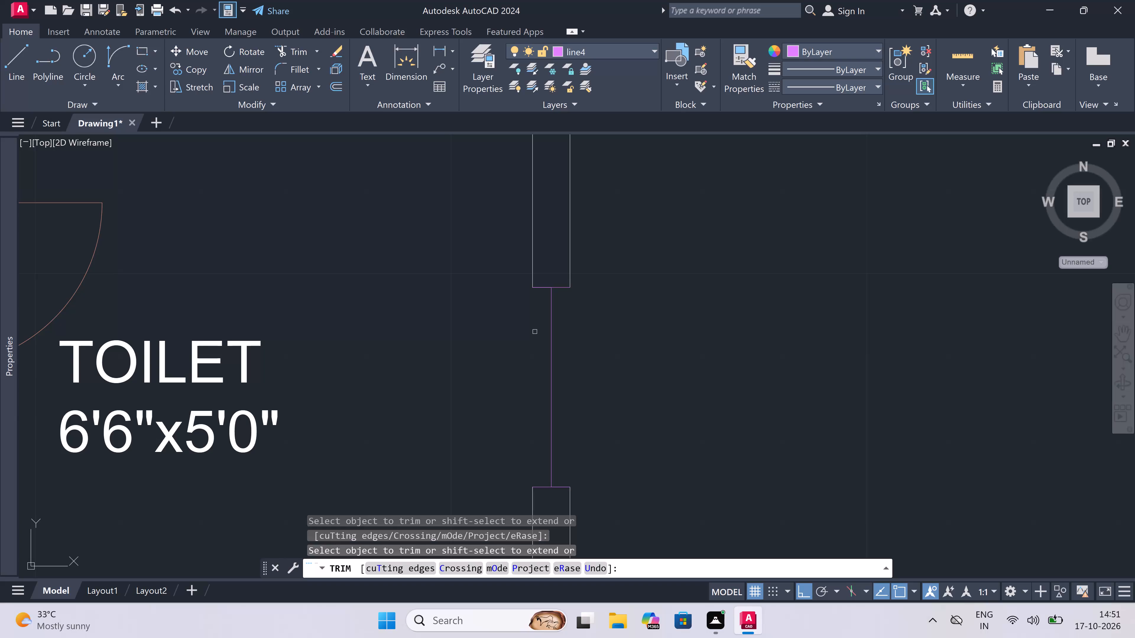
Draw lines along the outer and inner wall faces between the 6'6"x5'0" toilet's east window jambs to close the frame.
key(Escape)
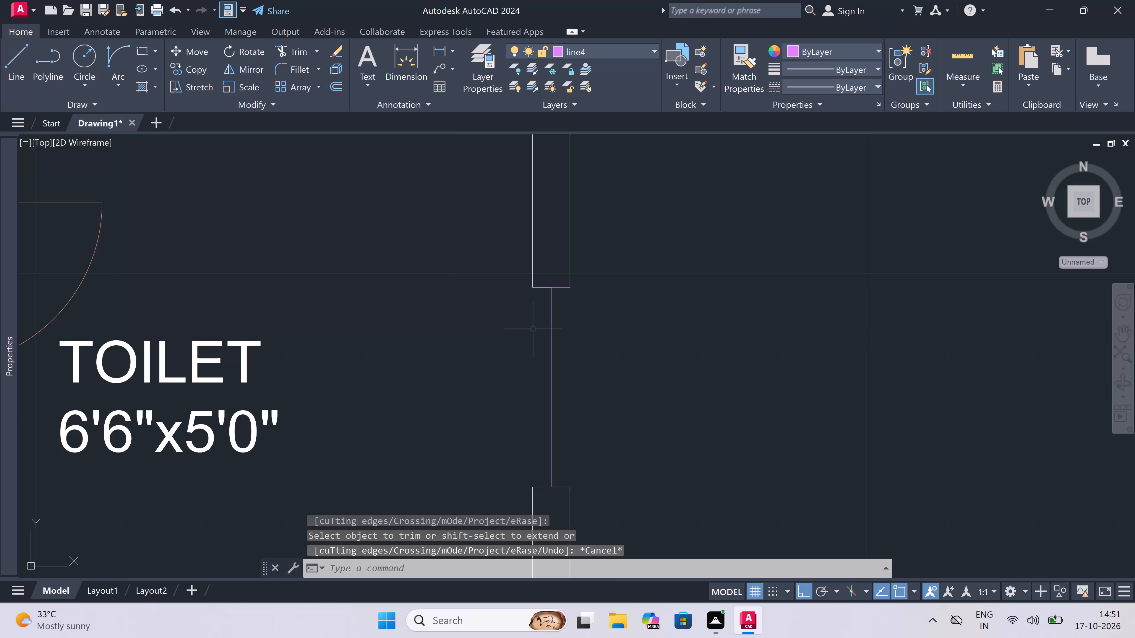
text(l)
key(space)
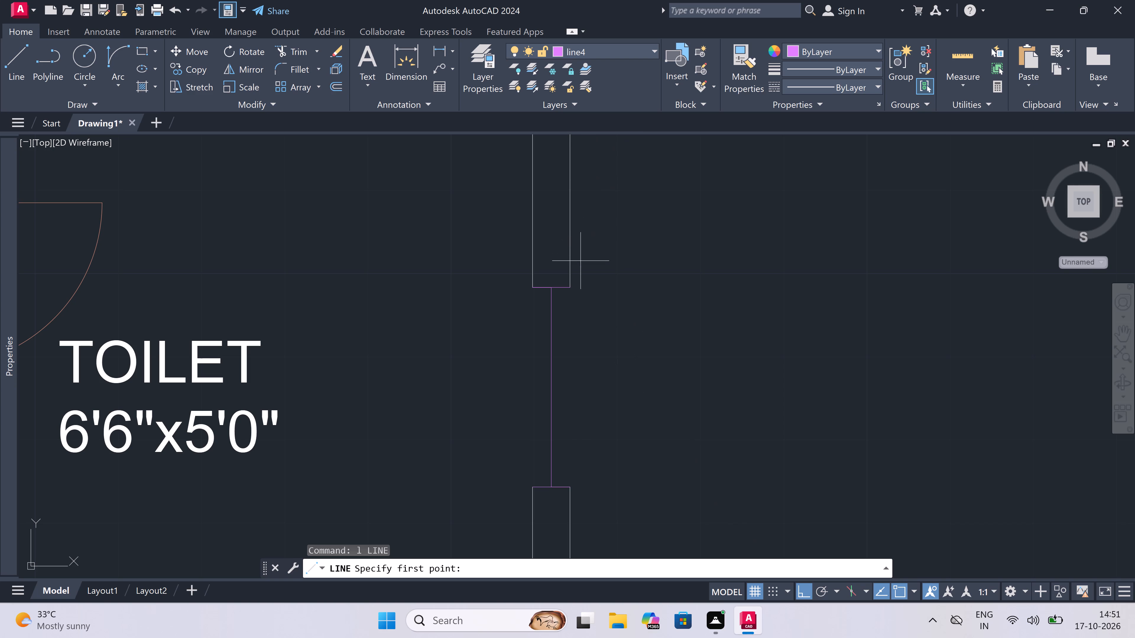
double_click(567, 289)
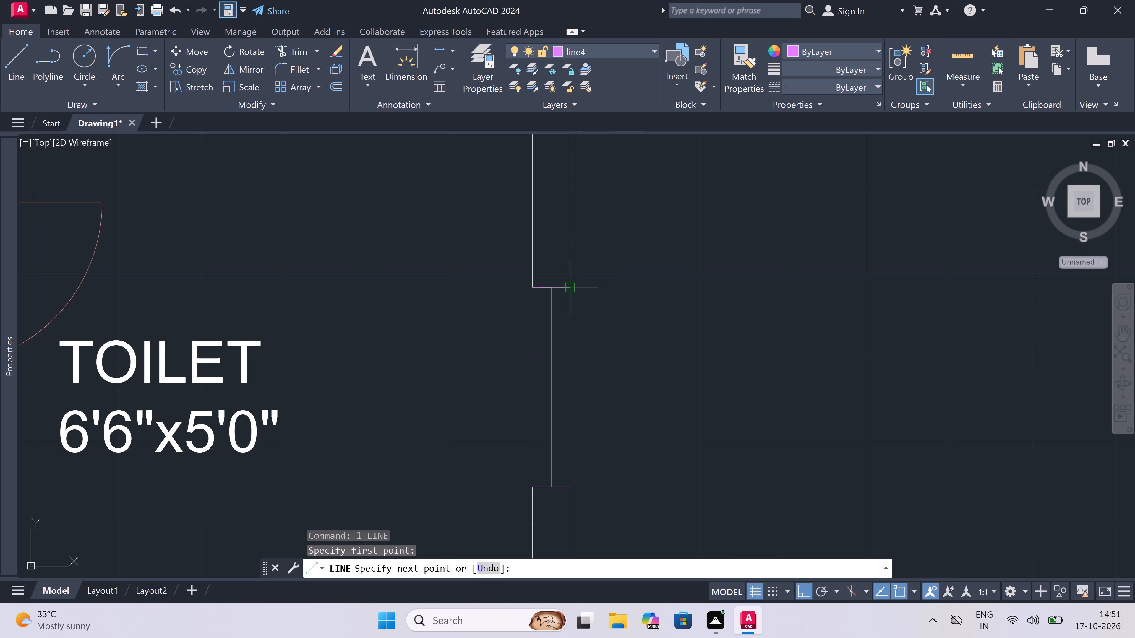
double_click(569, 484)
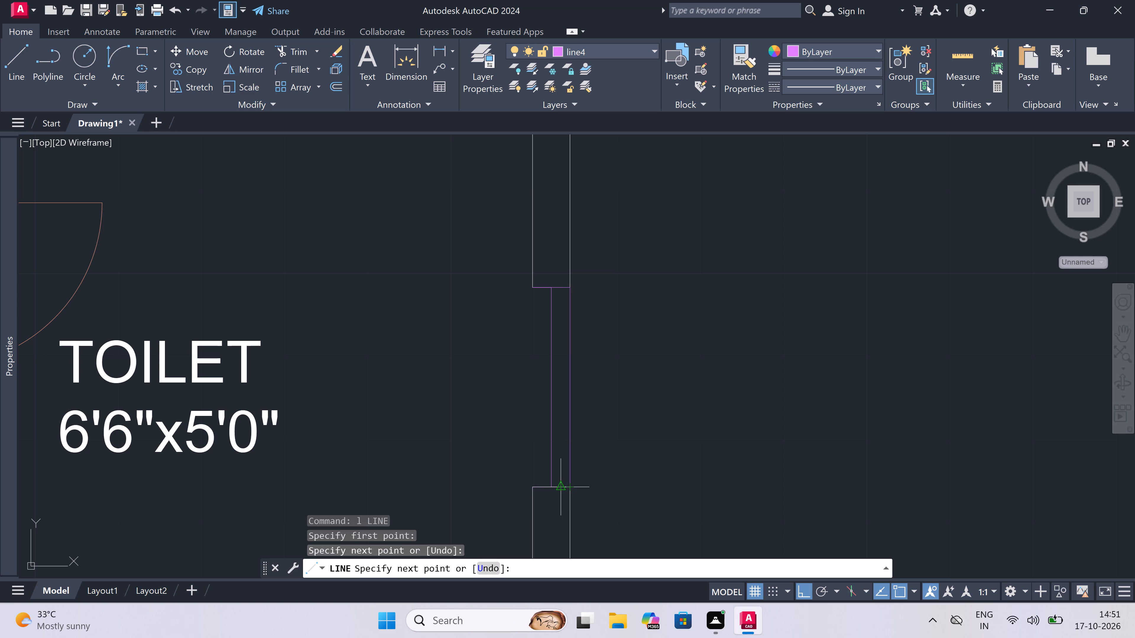
key(Escape)
key(space)
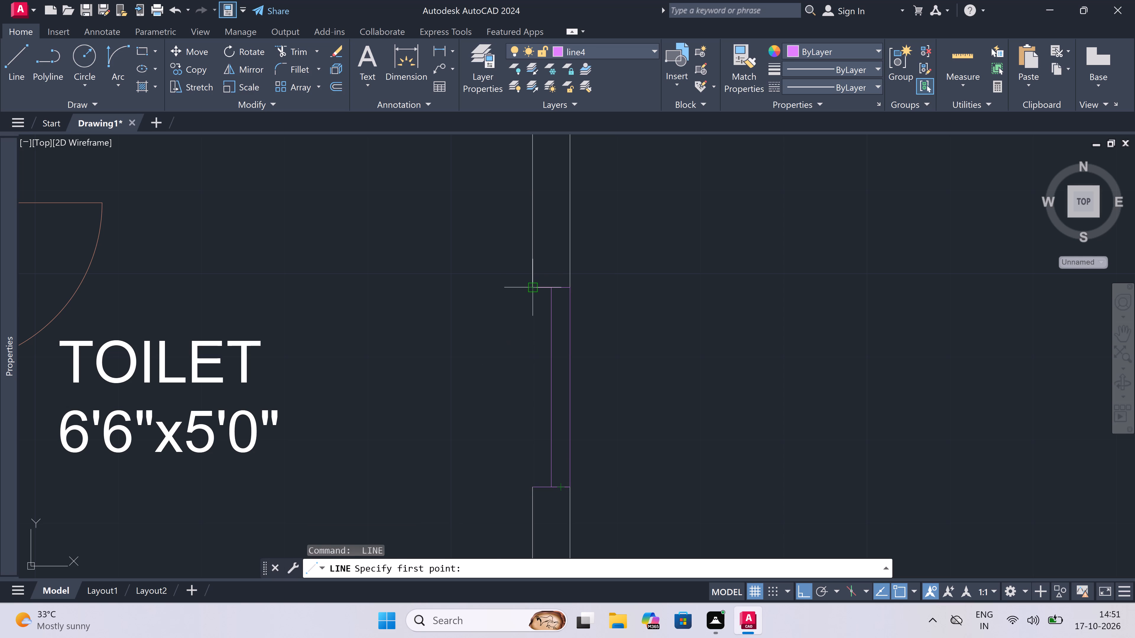
triple_click(533, 289)
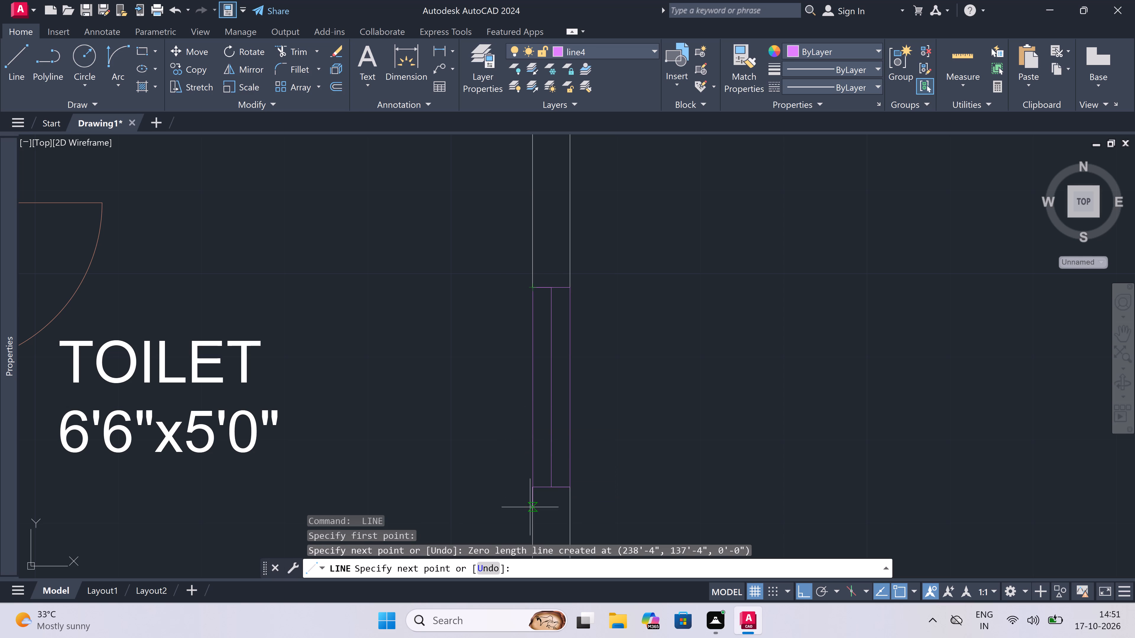
double_click(532, 486)
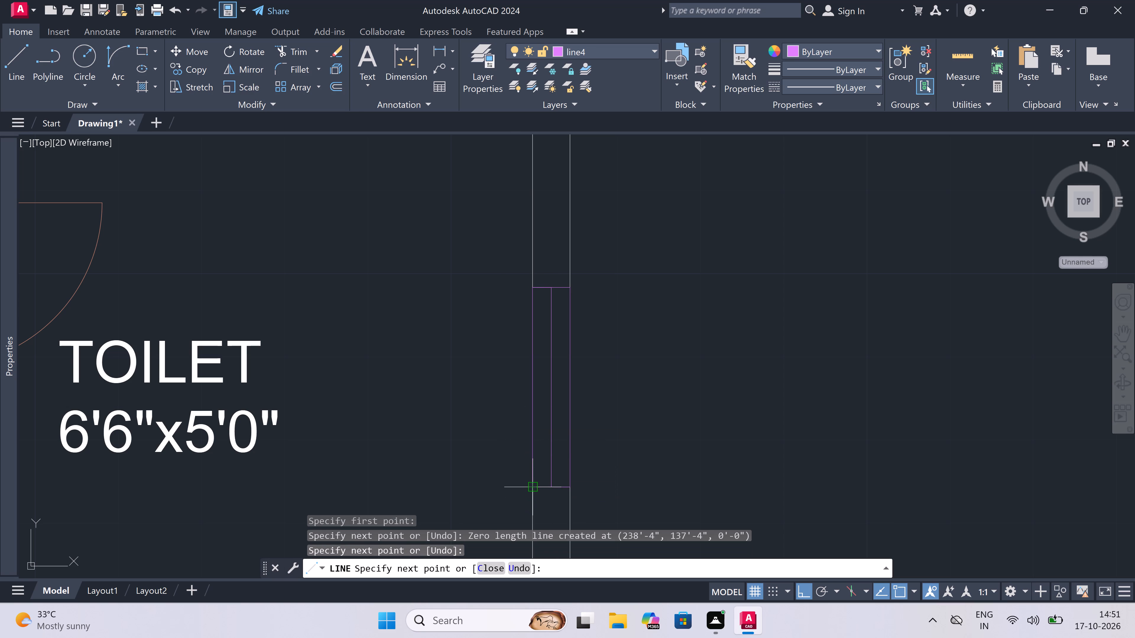
key(Escape)
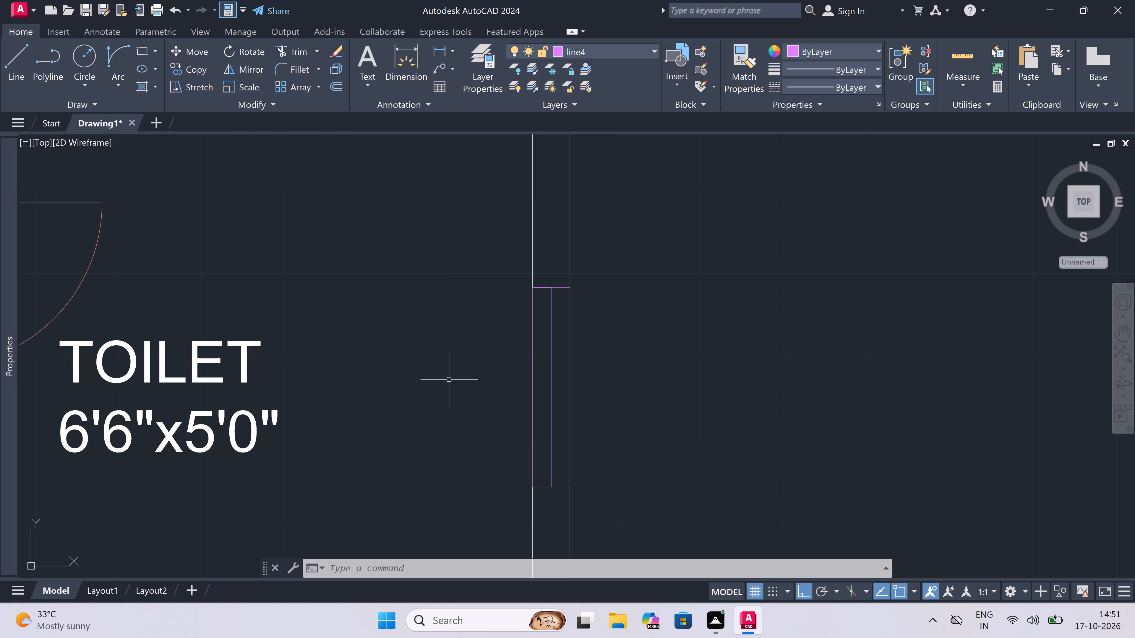
Draw a window in the east wall of the eastern 6'6"x6'9" kitchen: south jamb, 3' centre line running north, north jamb.
scroll(450, 380, down, 4)
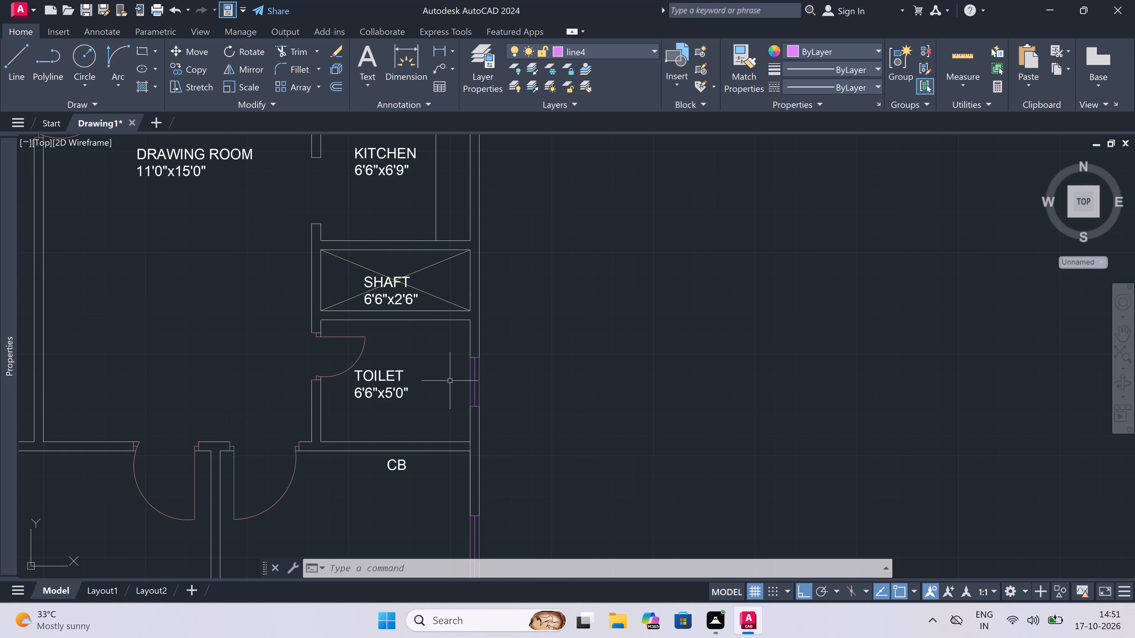
scroll(450, 396, up, 2)
scroll(450, 396, down, 5)
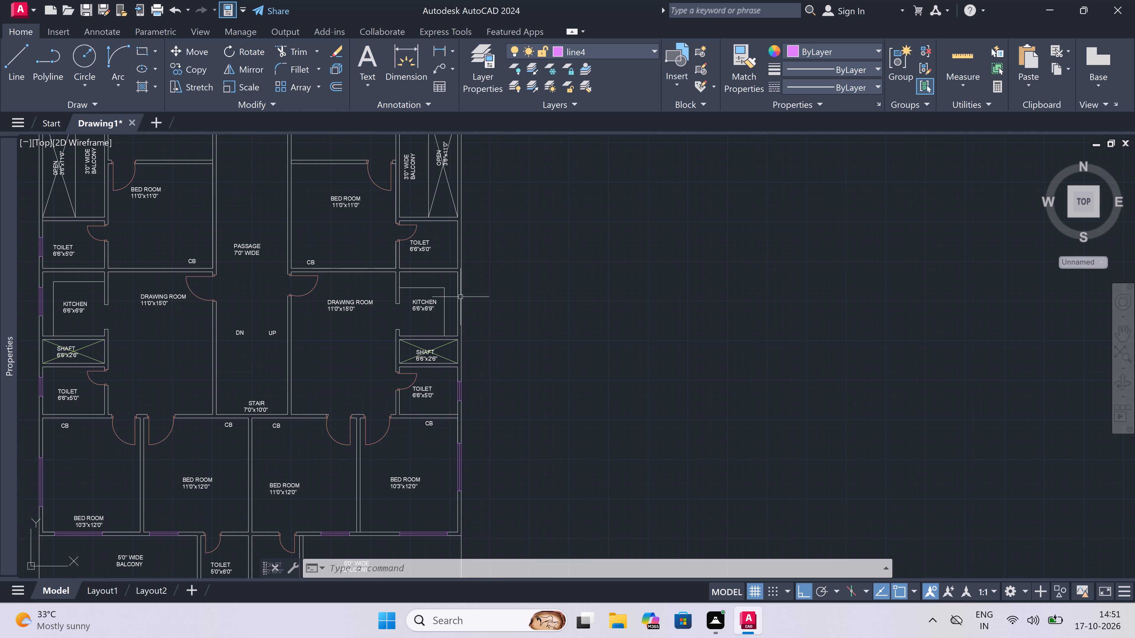
scroll(453, 279, up, 3)
key(space)
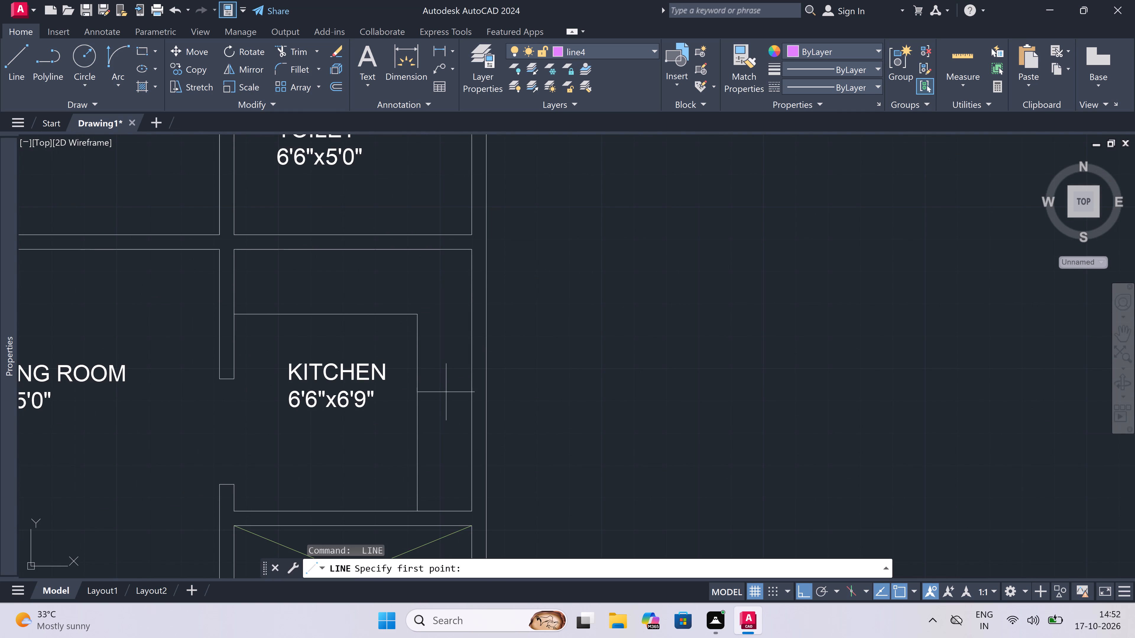
click(467, 420)
double_click(481, 417)
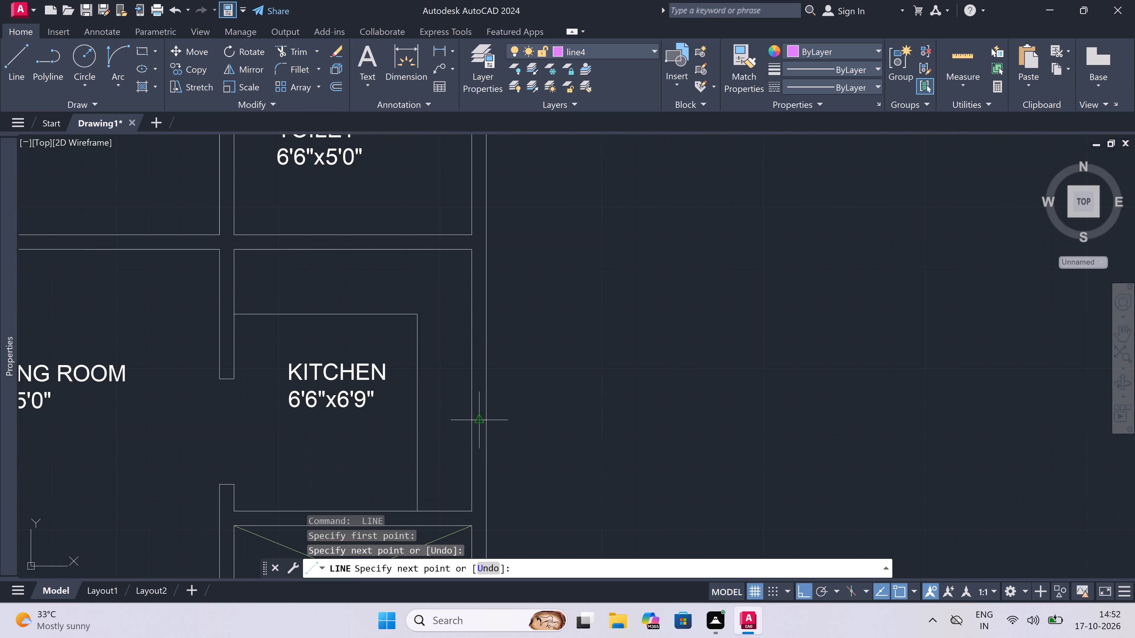
click(479, 419)
text(3')
key(space)
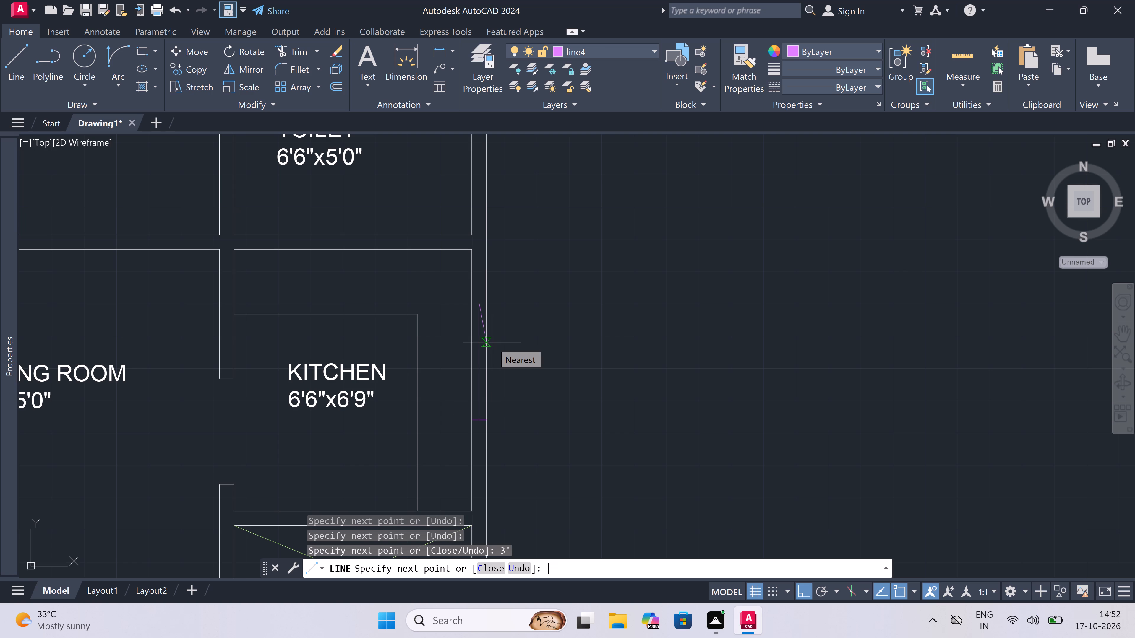
scroll(480, 302, up, 2)
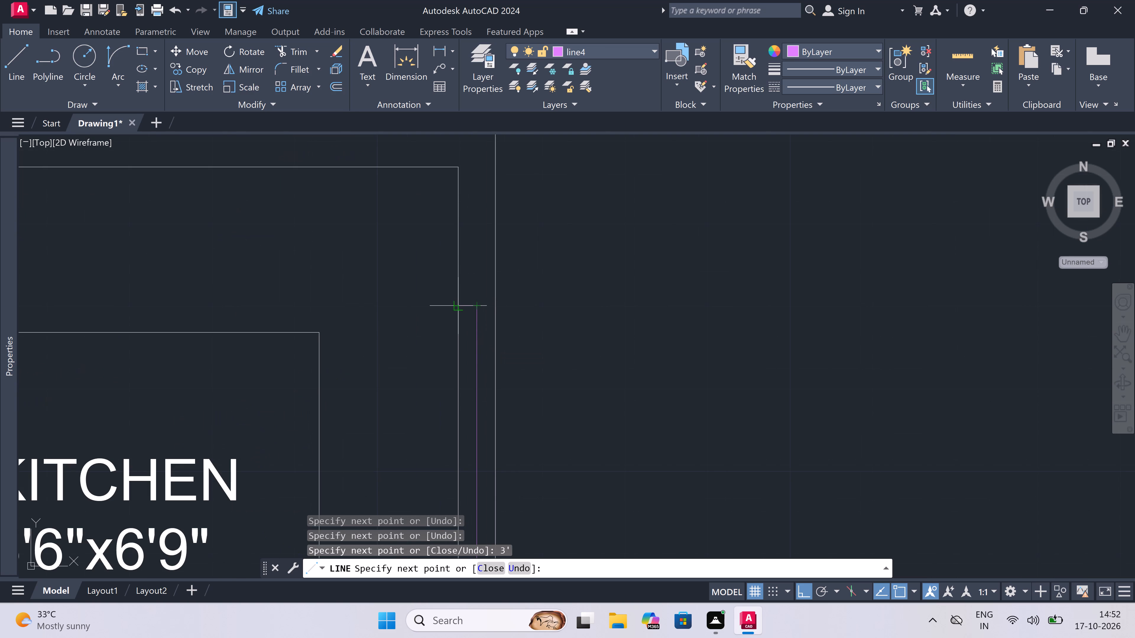
click(459, 302)
click(494, 308)
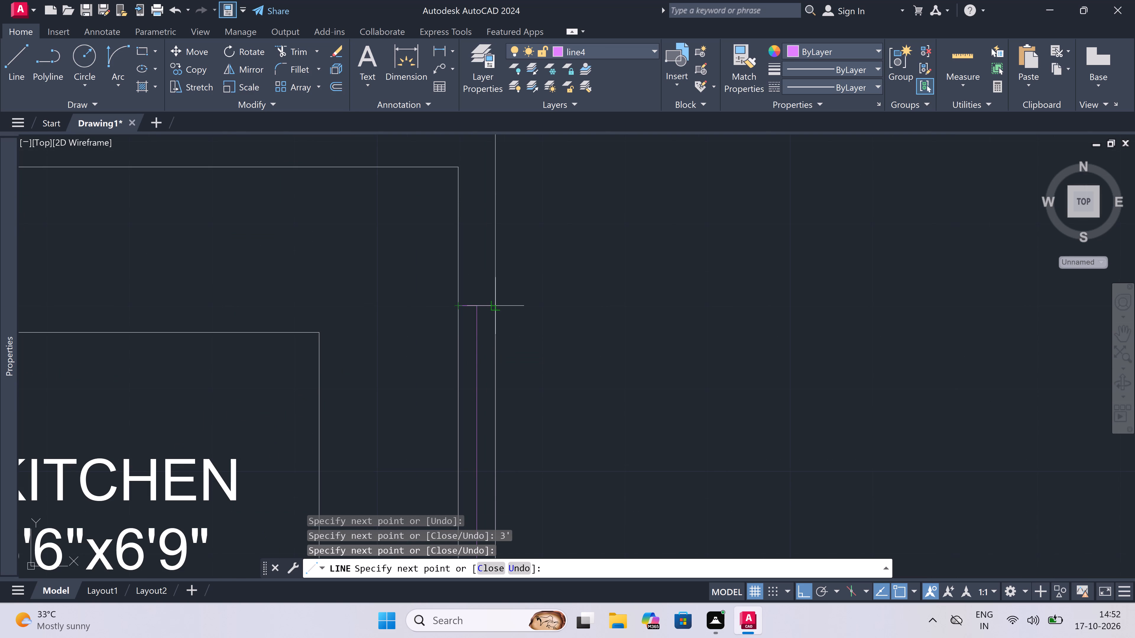
key(Escape)
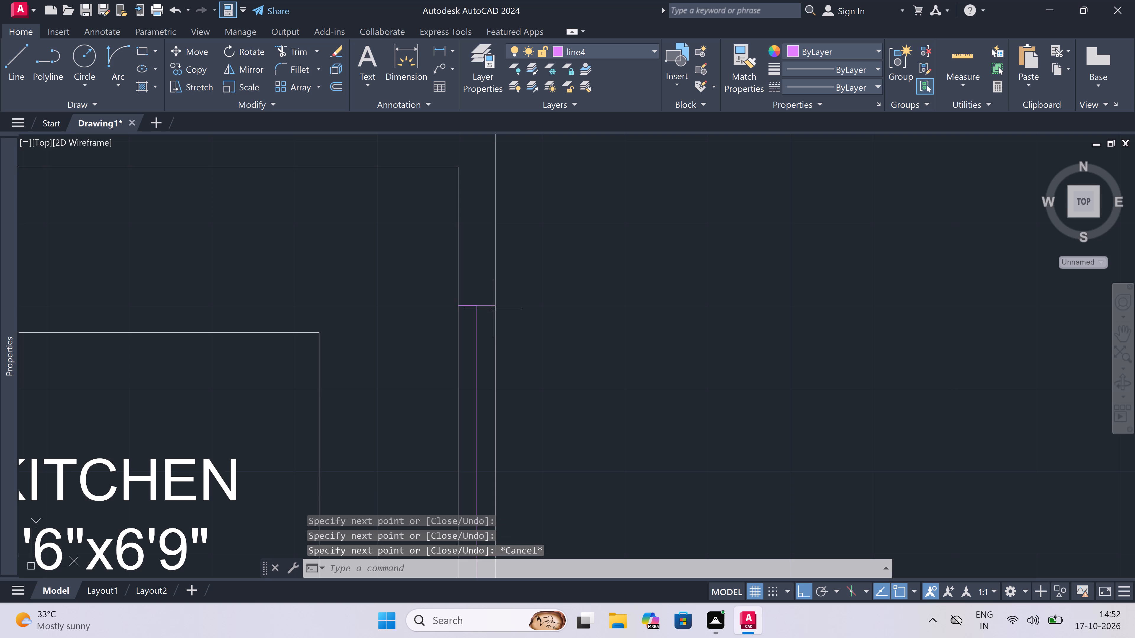
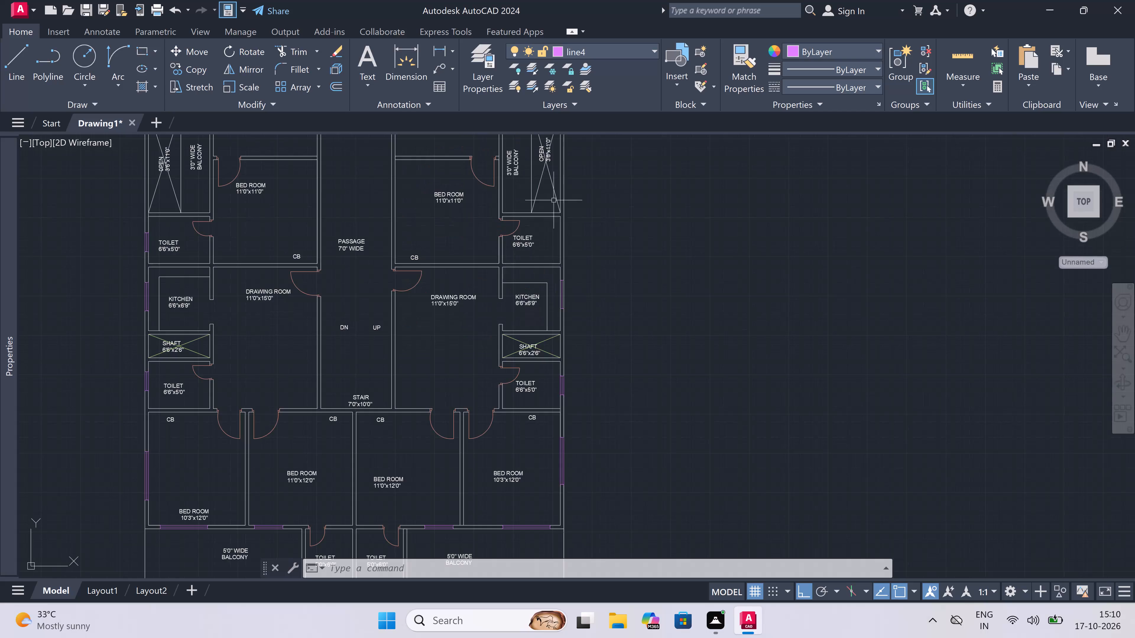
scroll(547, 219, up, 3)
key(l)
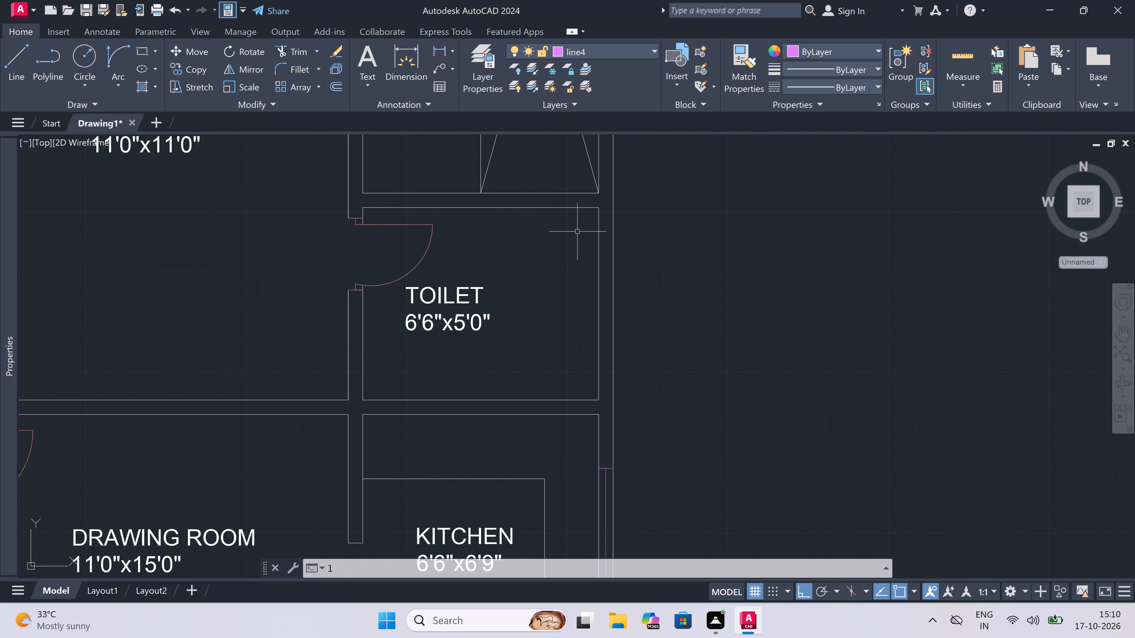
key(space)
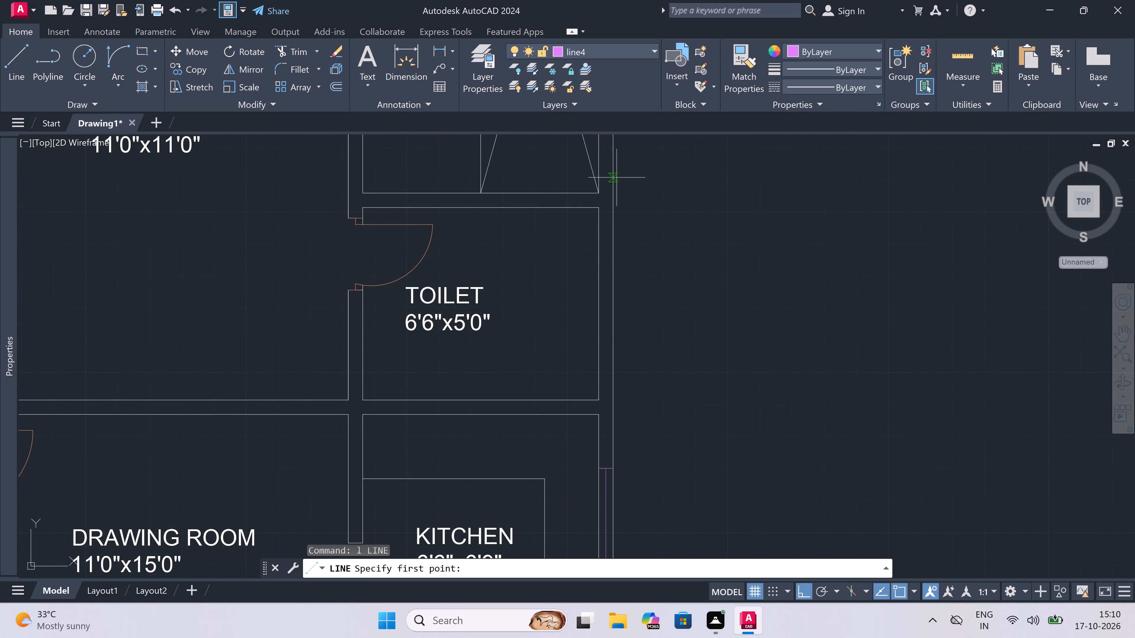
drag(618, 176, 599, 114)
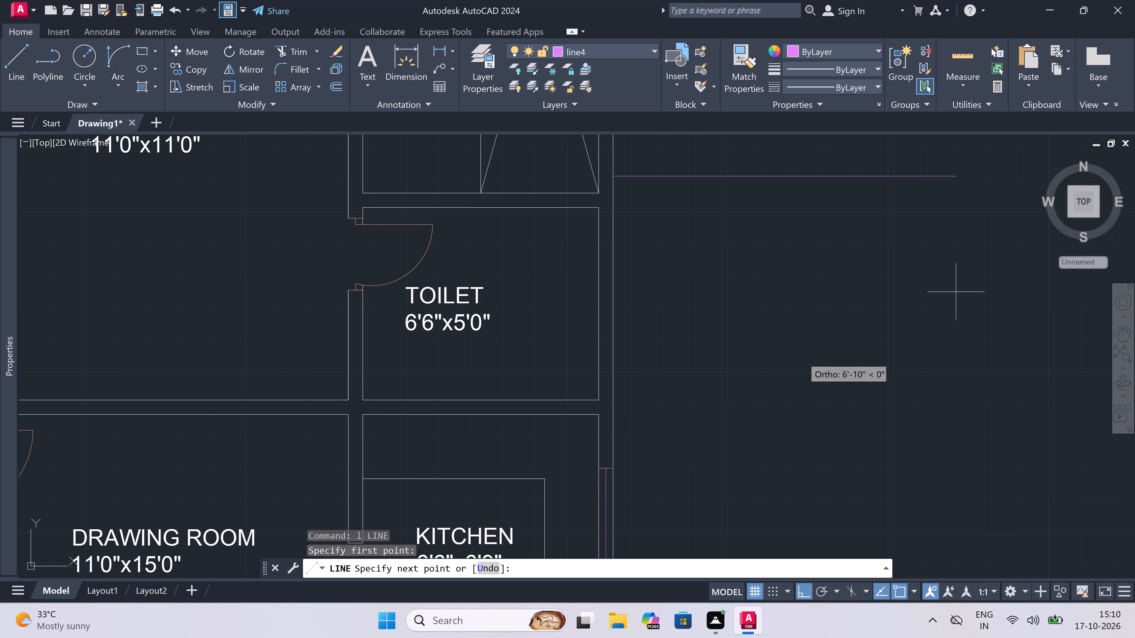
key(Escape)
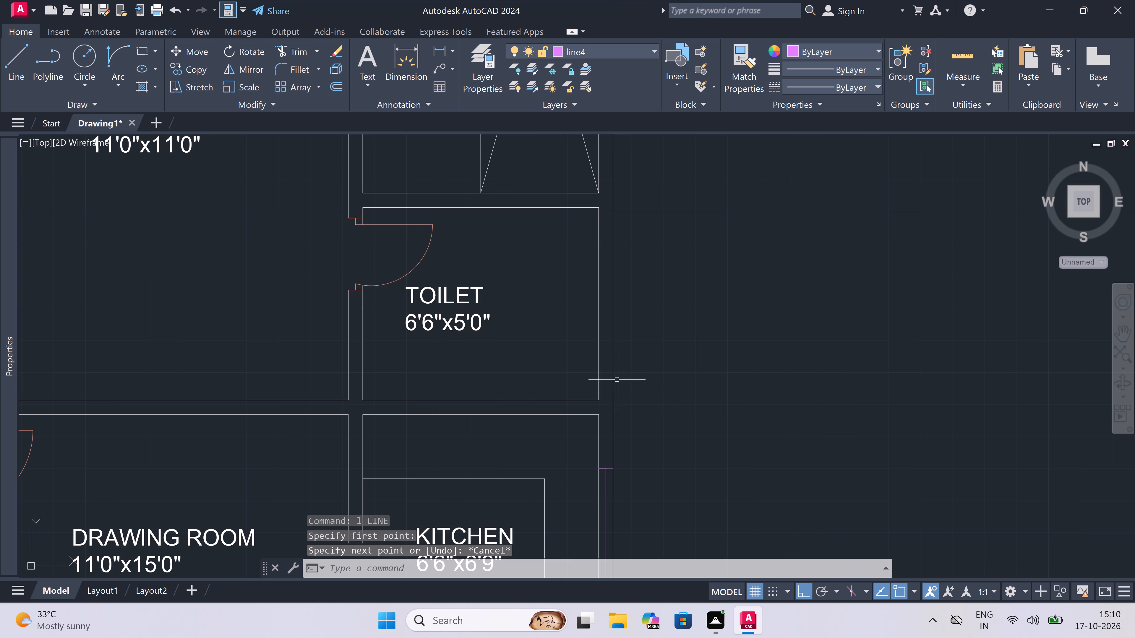
Draw a window in the east wall of the 6'6"x5'0" toilet below the open duct: north jamb, 2' centre line running south, south jamb.
key(space)
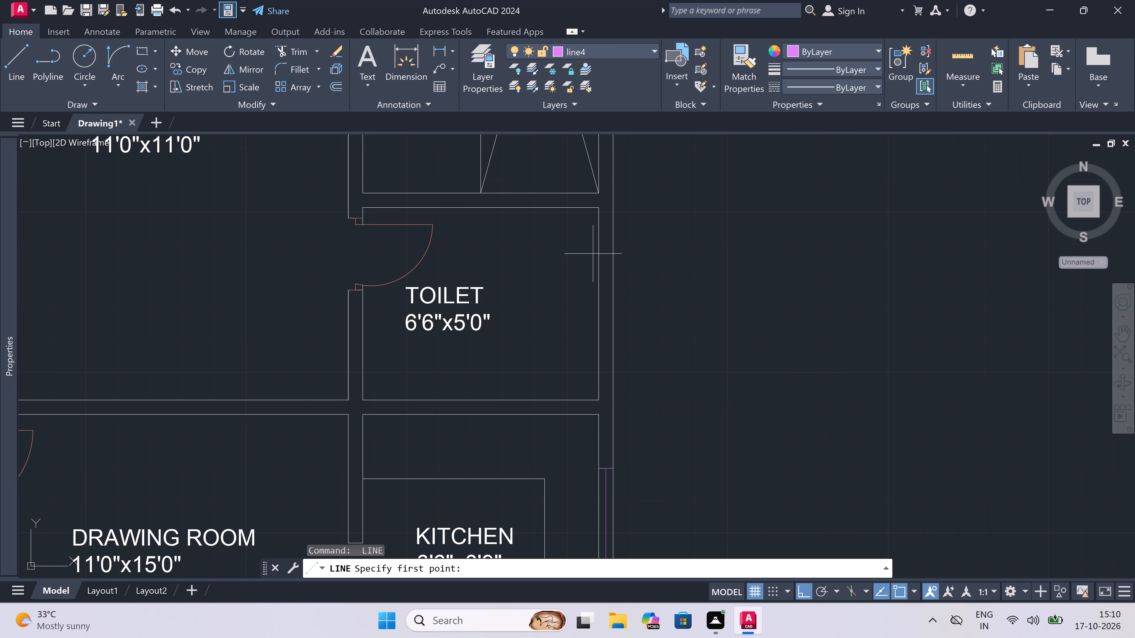
click(592, 250)
click(608, 248)
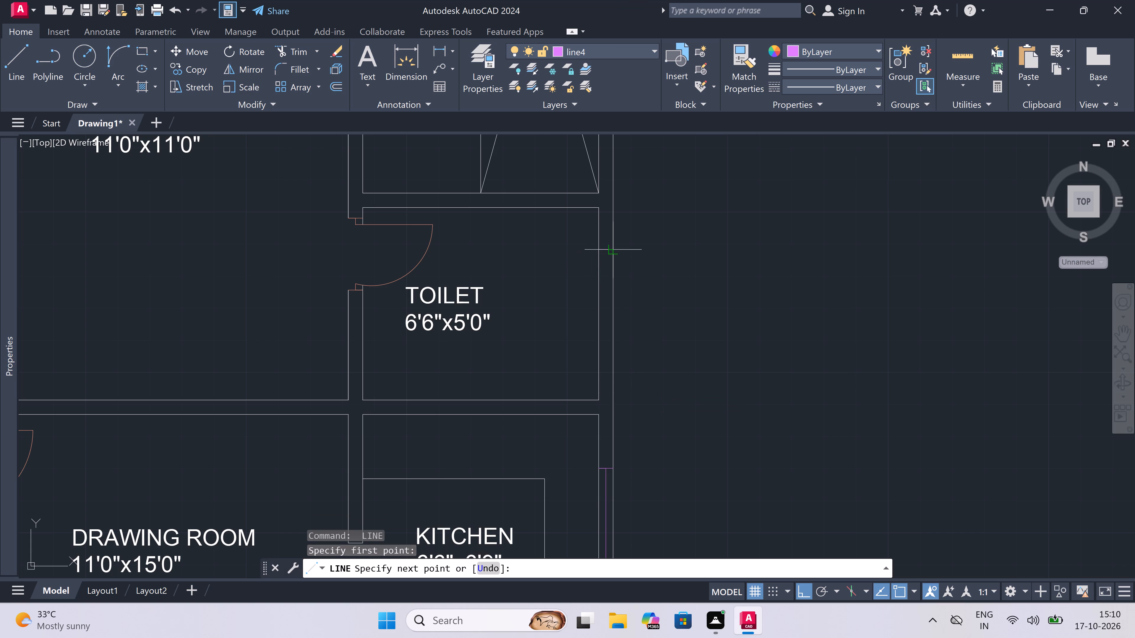
scroll(607, 248, up, 1)
click(607, 248)
text(3')
key(space)
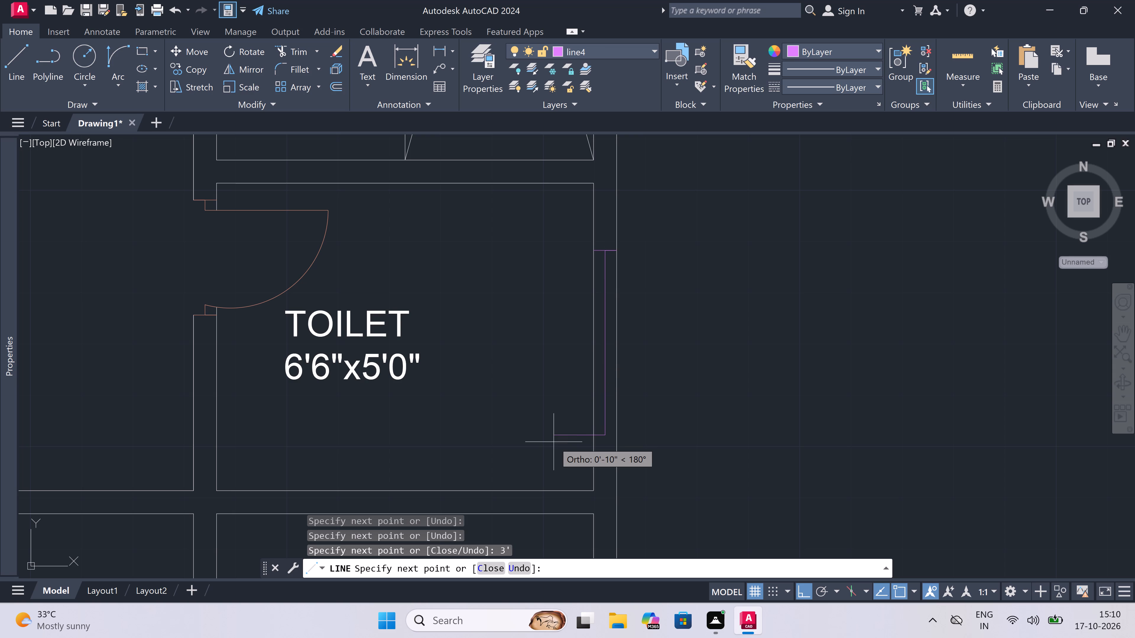
key(ctrl+z)
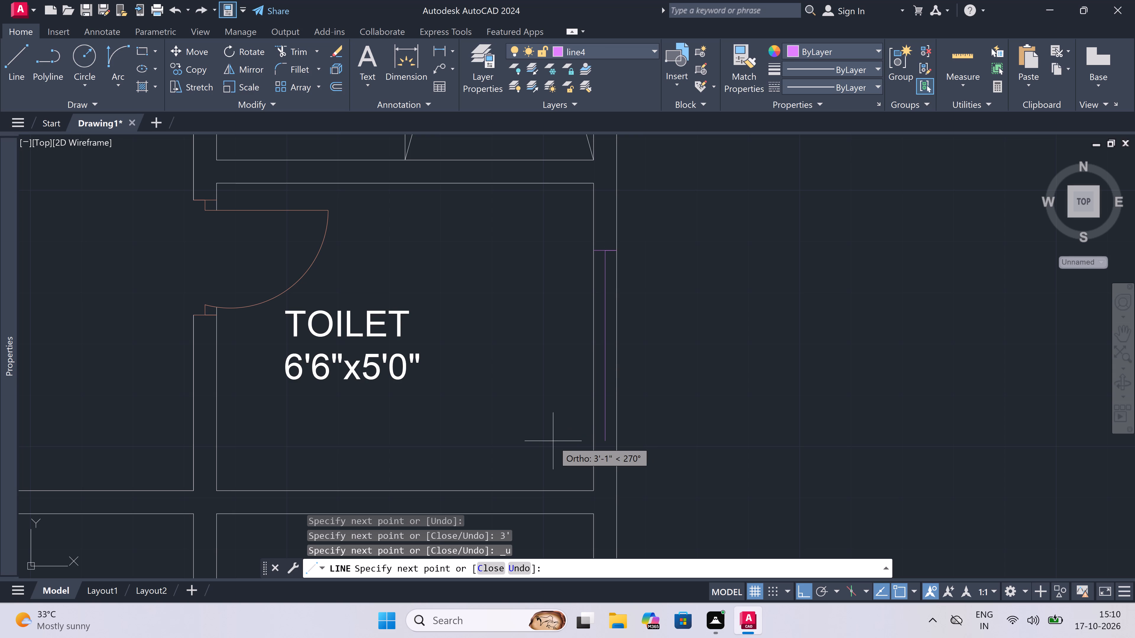
text(2')
key(space)
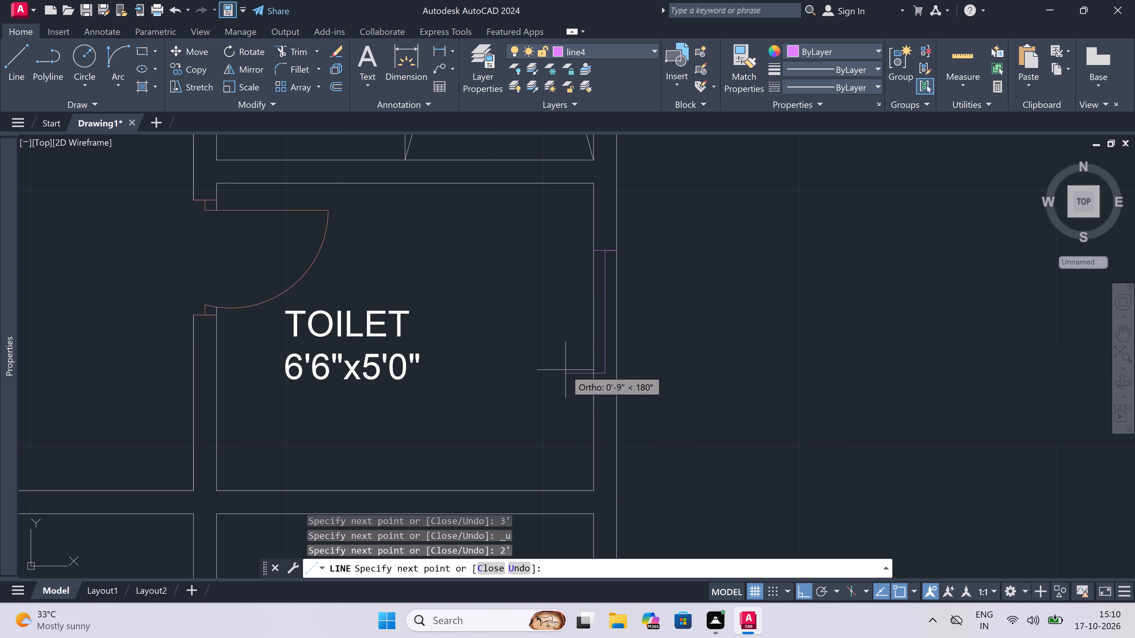
click(595, 376)
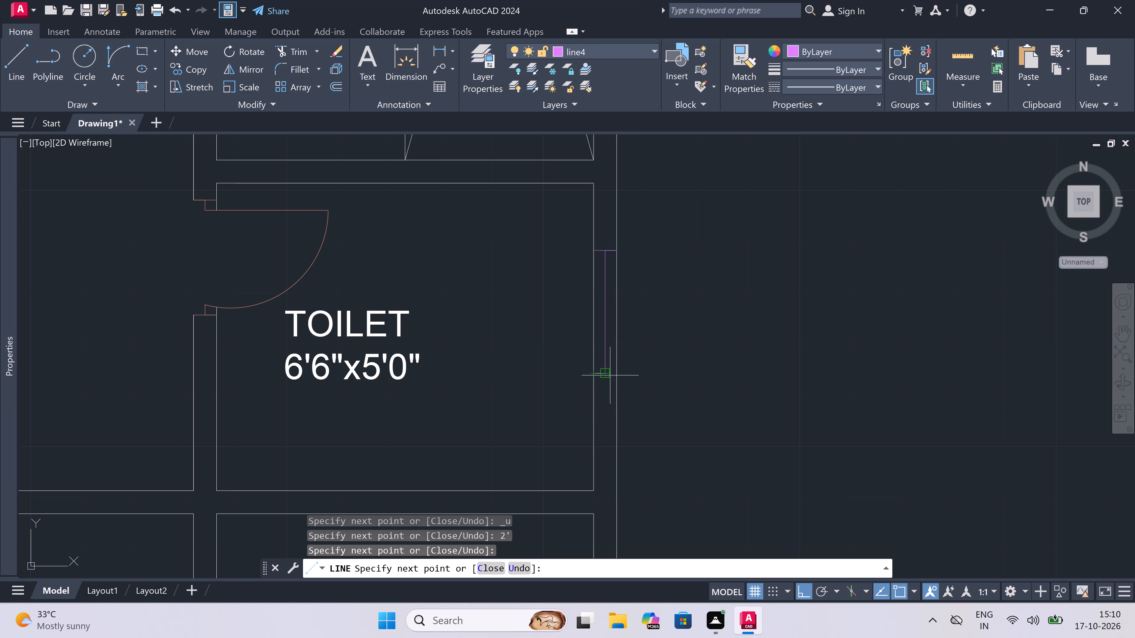
click(616, 375)
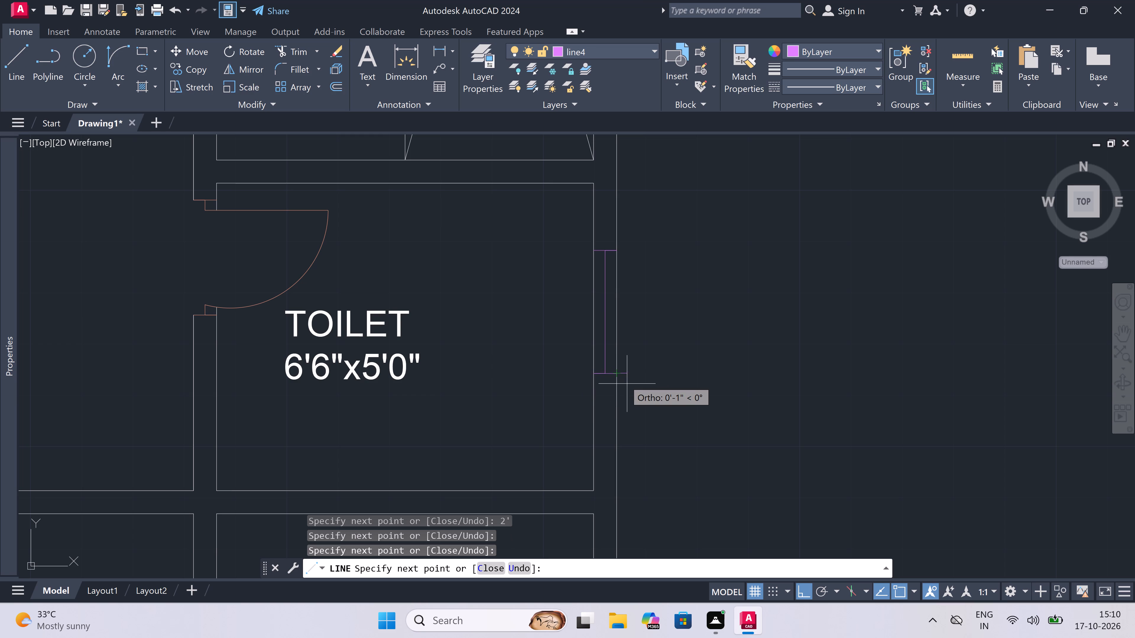
key(Escape)
Trim the inner and outer wall faces between the jambs of the toilet's new east window.
key(t)
key(r)
key(space)
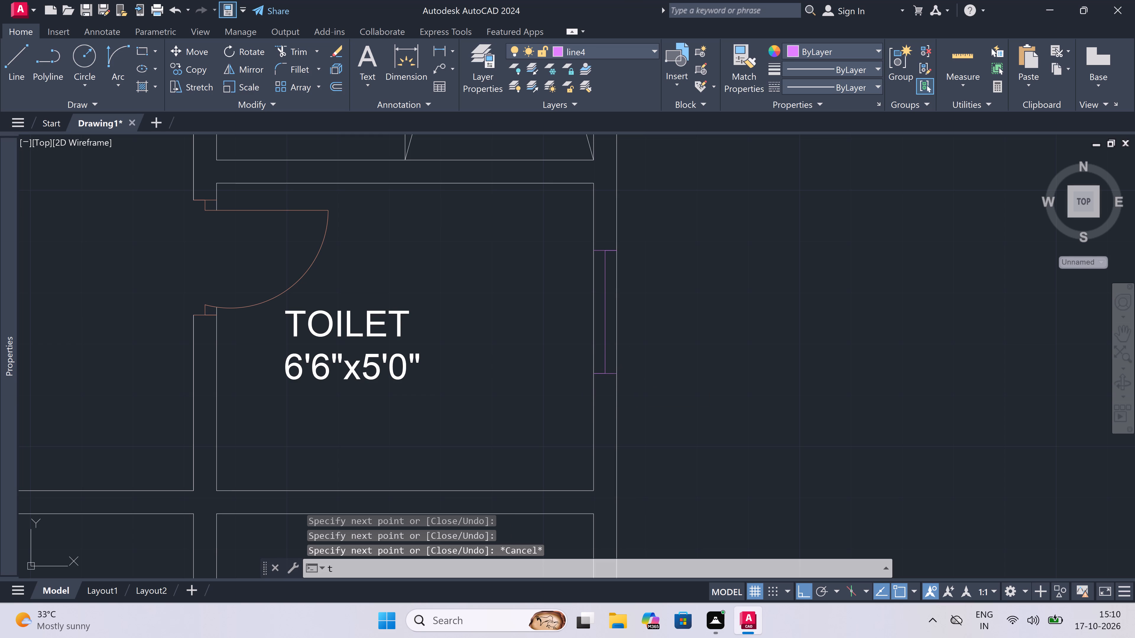
click(593, 334)
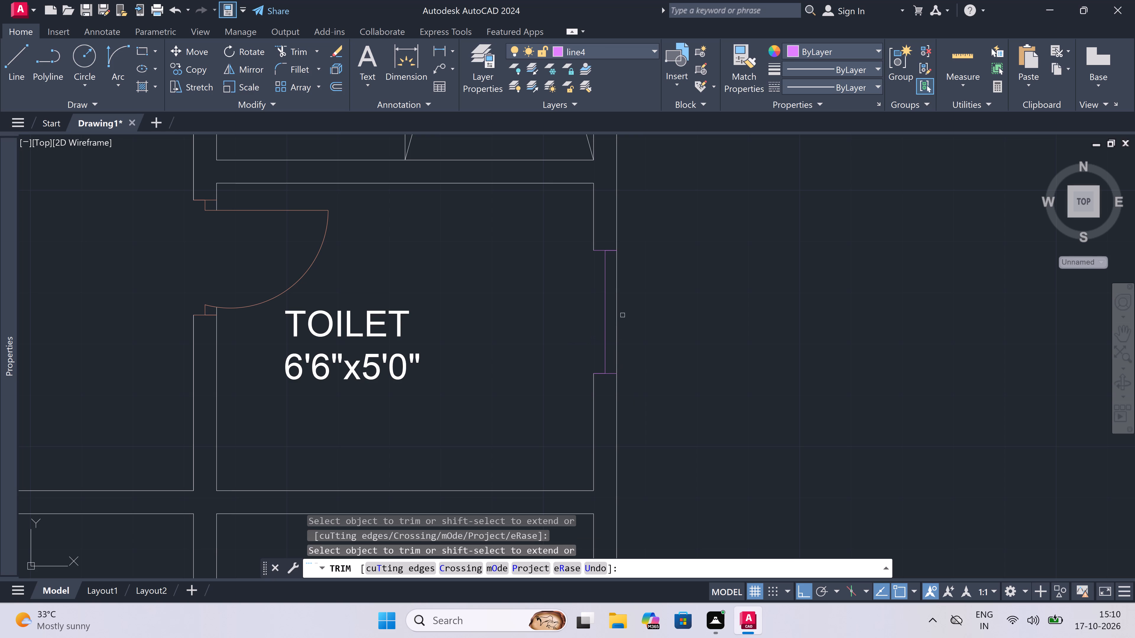
click(618, 315)
key(Escape)
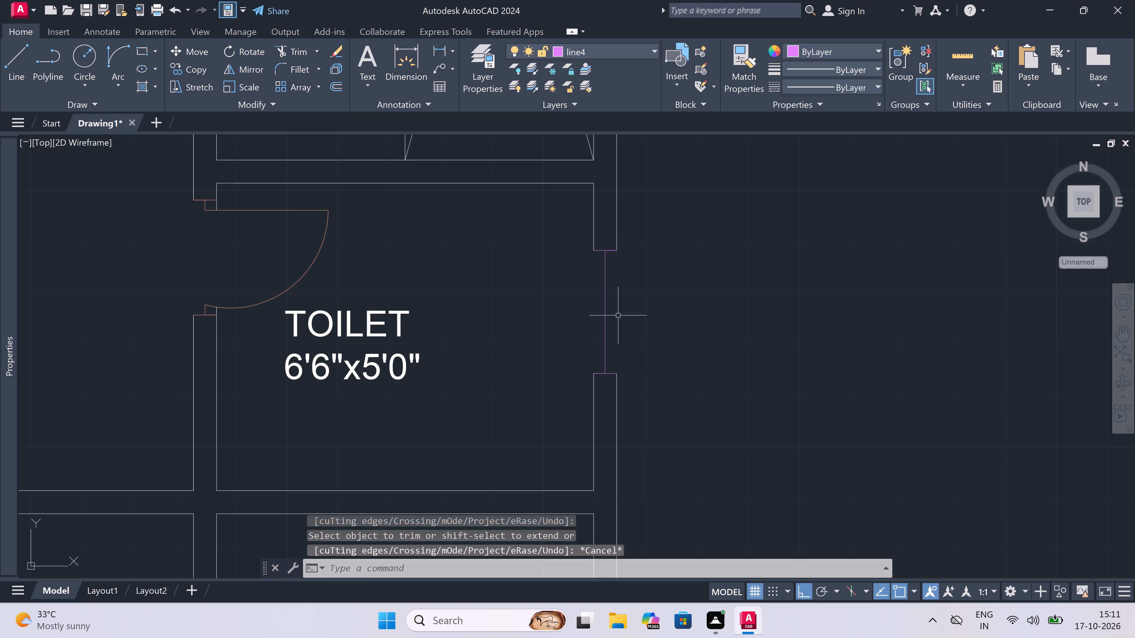
Draw lines along the inner and outer wall faces between the toilet's east window jambs to close the frame.
text(l)
key(space)
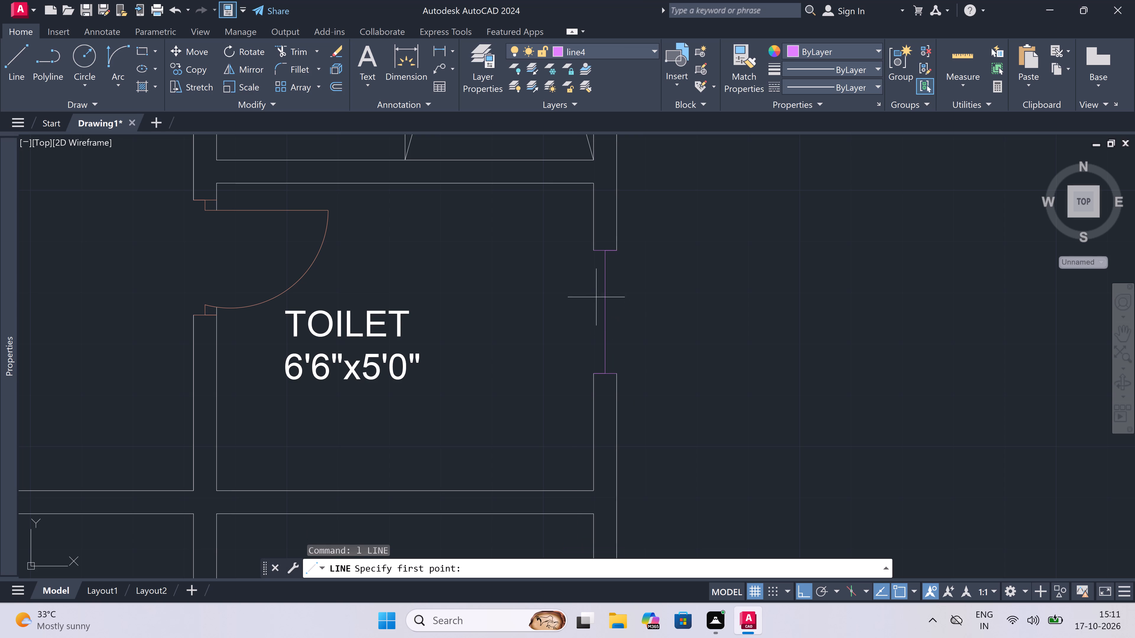
click(590, 247)
click(589, 375)
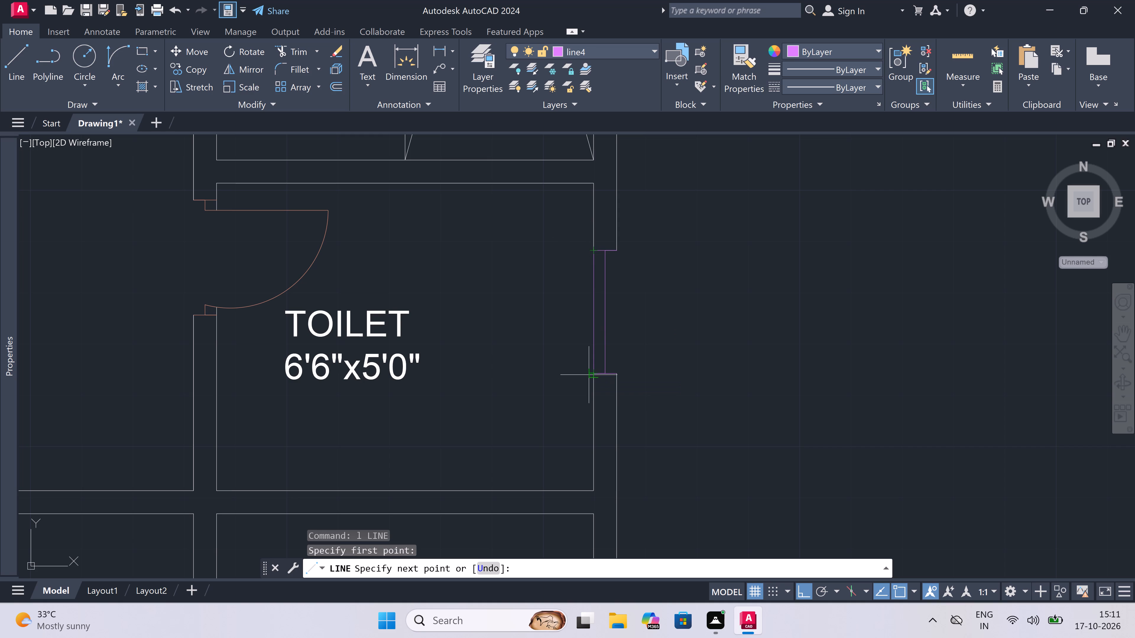
key(Escape)
key(space)
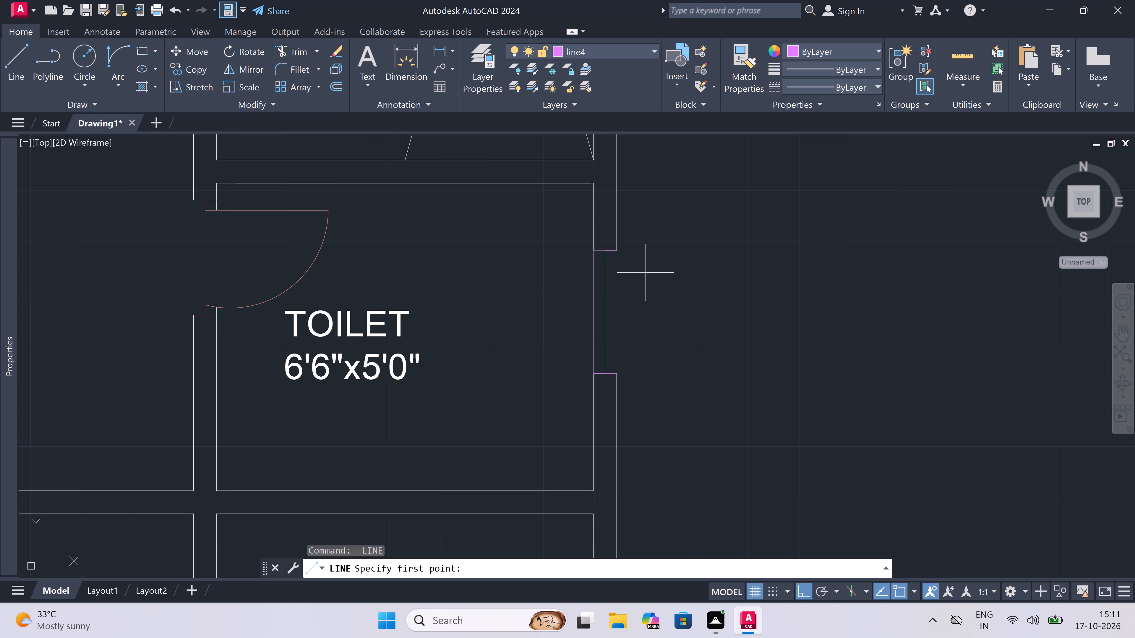
click(617, 251)
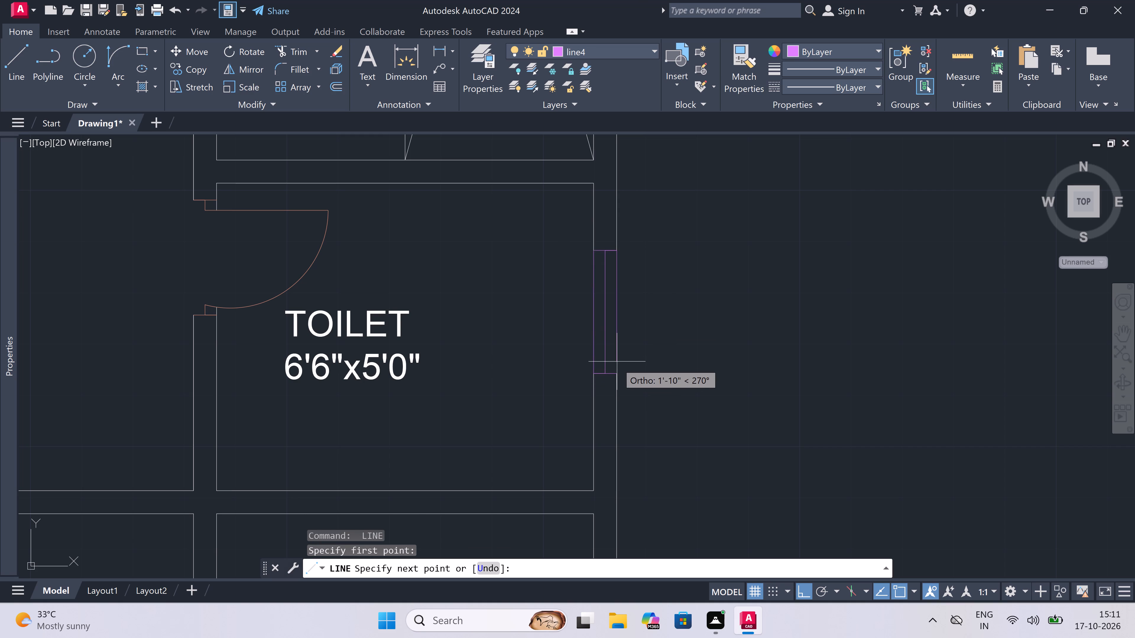
click(617, 376)
key(Escape)
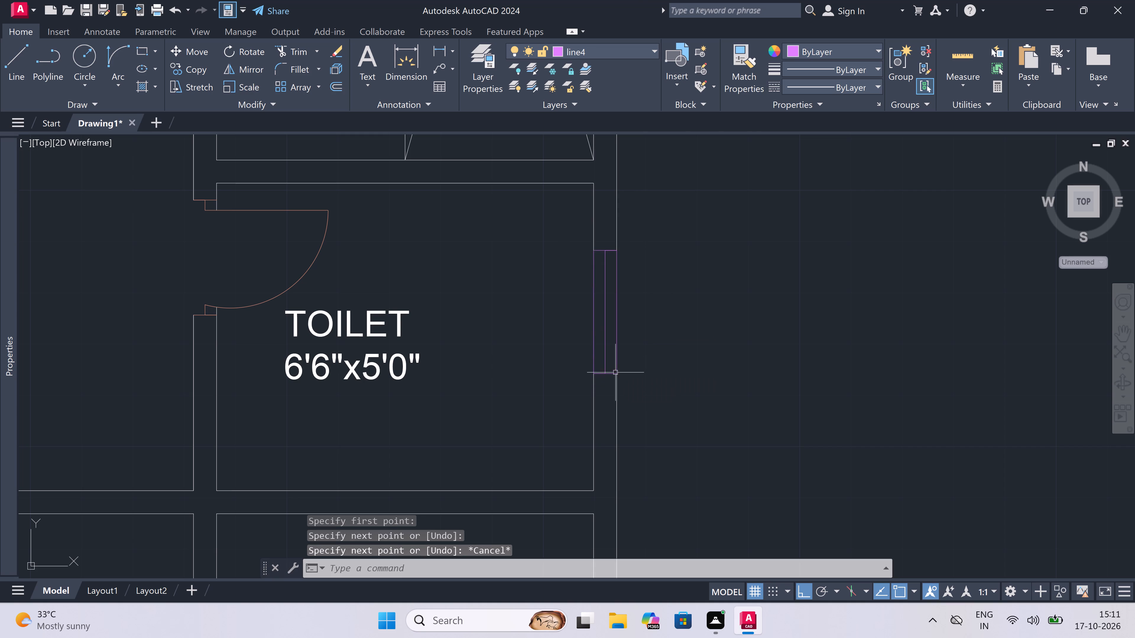
Draw a window in the east wall of Unit-5's 6'6"x7'0" kitchen: north jamb, 3' centre line running south, south jamb.
scroll(564, 346, down, 5)
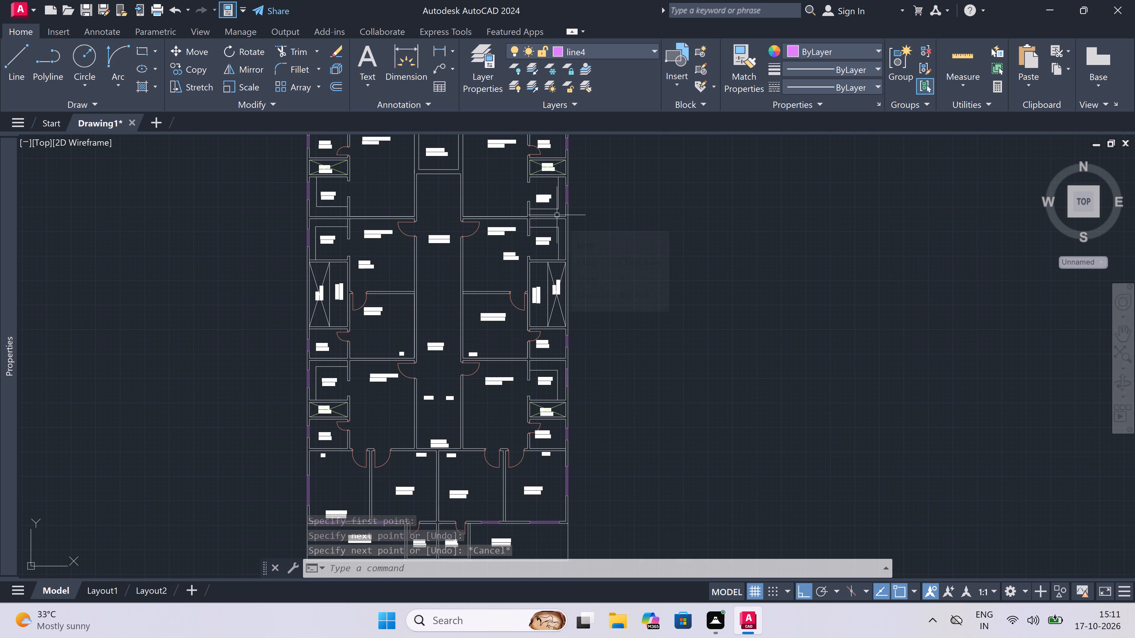
scroll(557, 216, up, 3)
scroll(586, 286, up, 1)
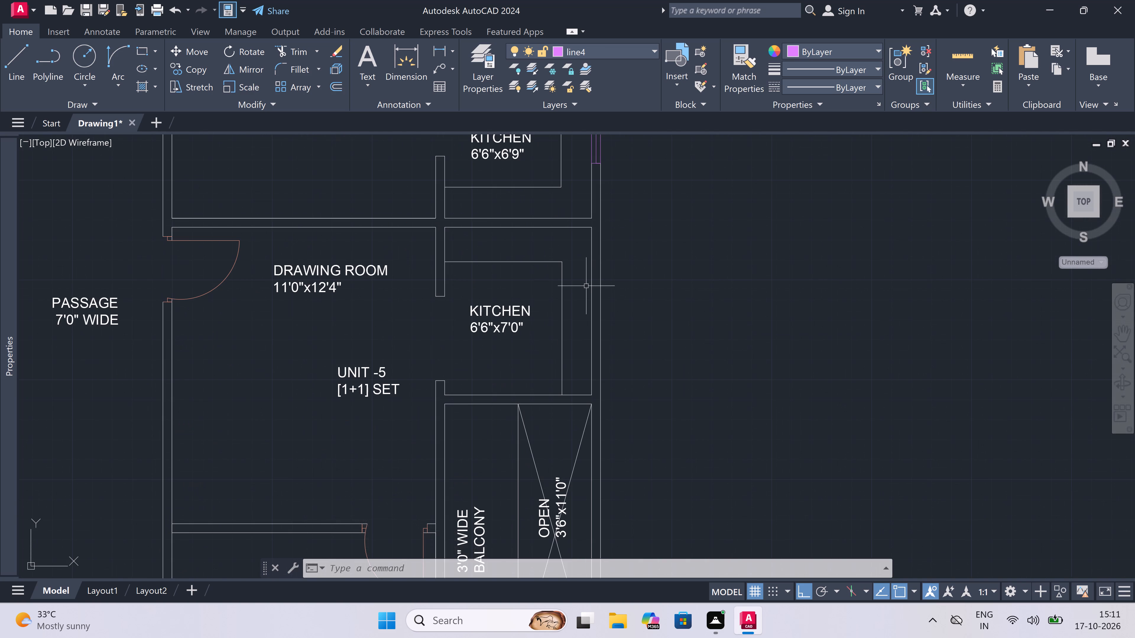
key(space)
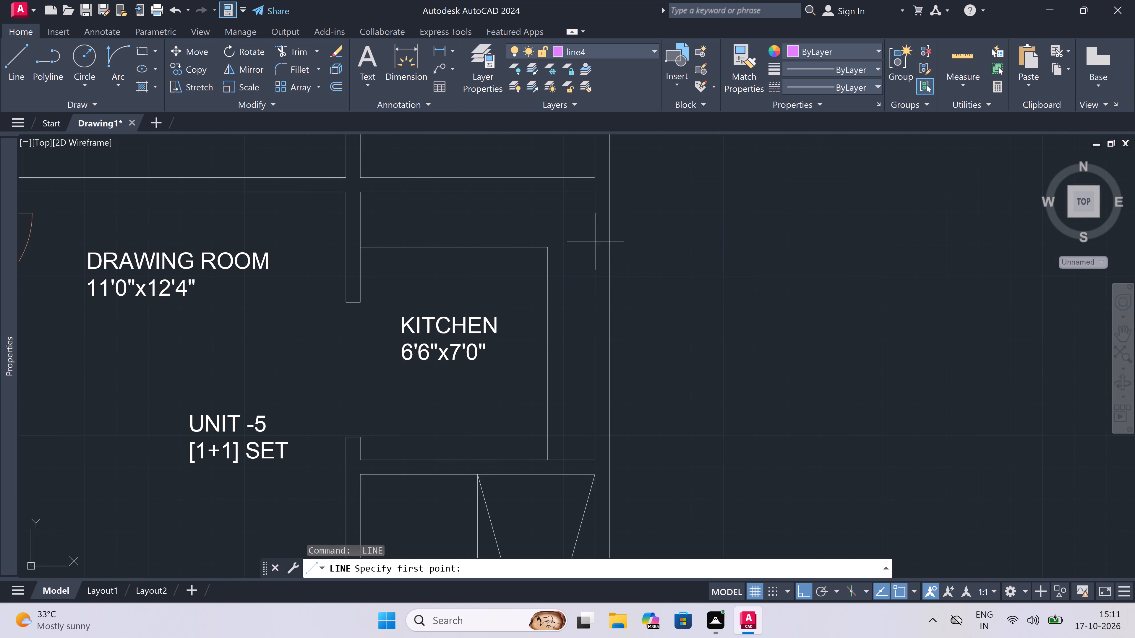
click(596, 249)
click(609, 249)
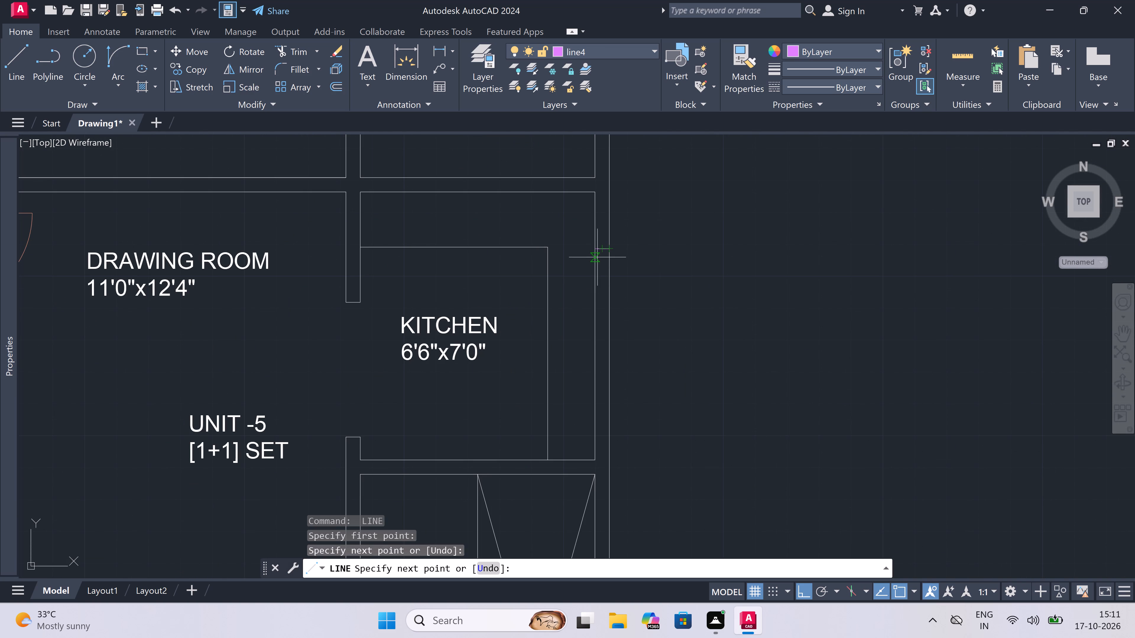
click(600, 251)
scroll(601, 369, up, 1)
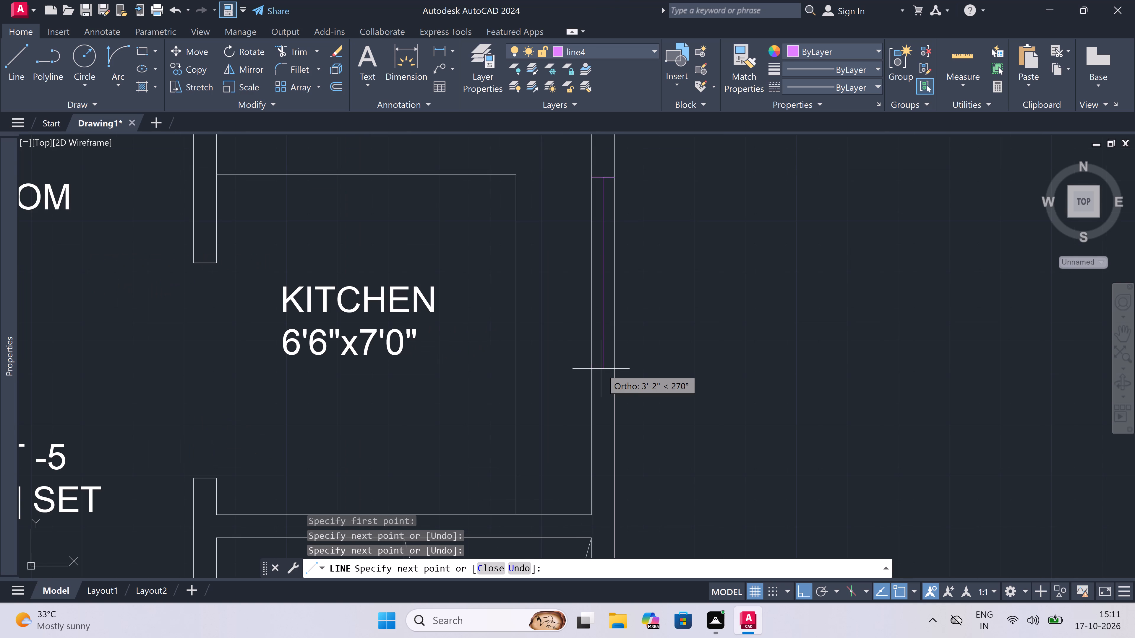
text(3')
key(space)
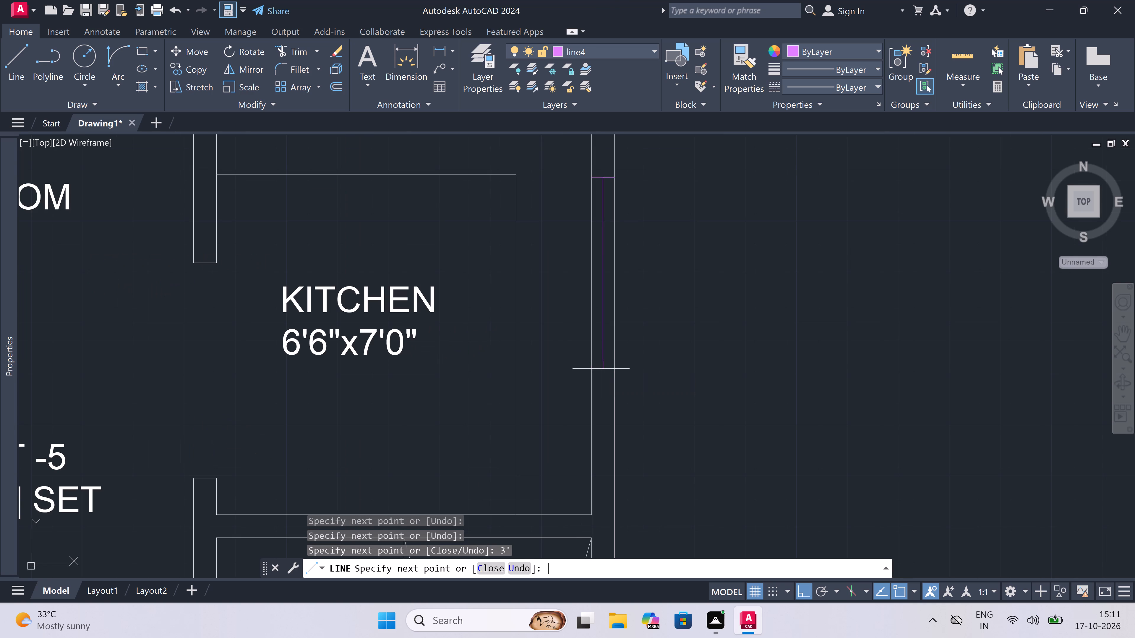
click(591, 362)
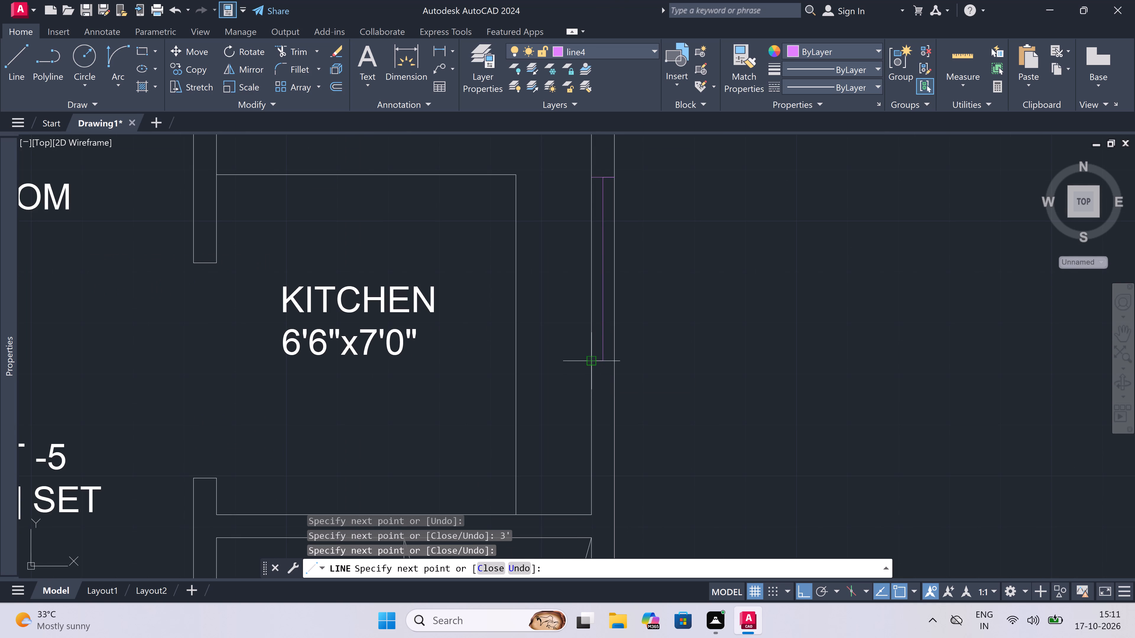
click(613, 362)
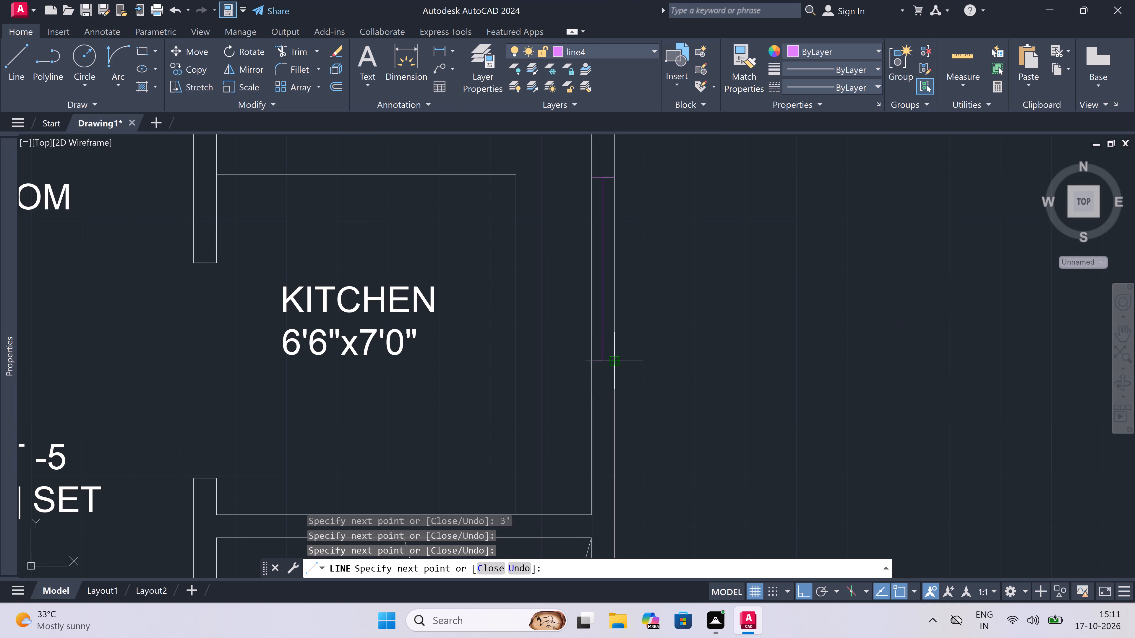
key(Escape)
Trim the outer and inner wall faces between the jambs of the 6'6"x7'0" kitchen's east window.
text(tr)
key(space)
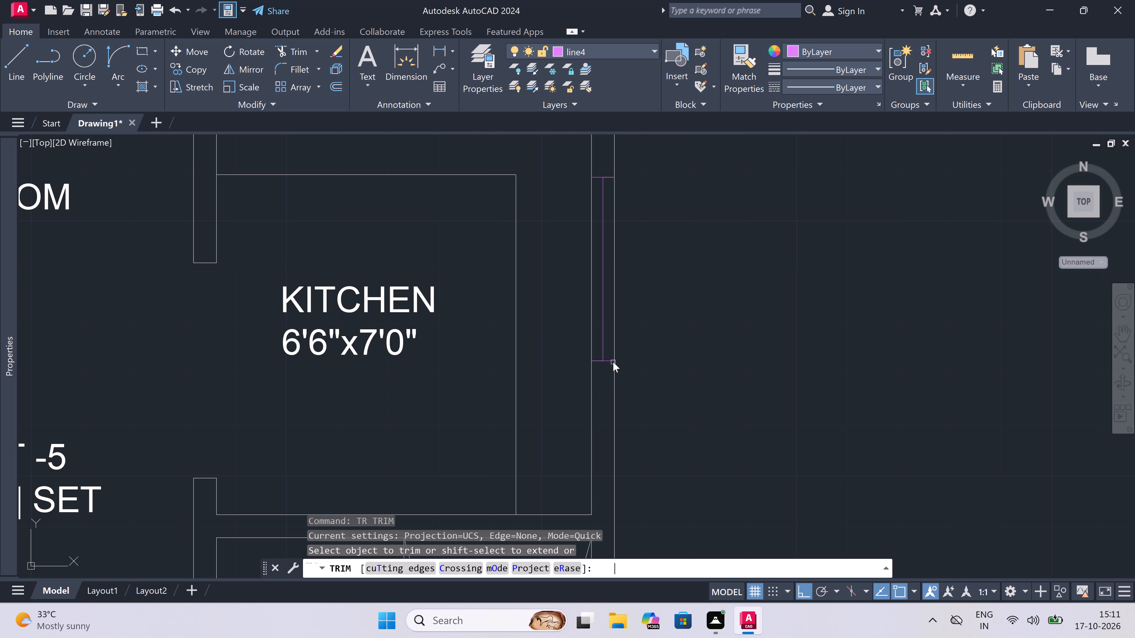
scroll(613, 362, down, 4)
scroll(612, 339, up, 3)
click(612, 338)
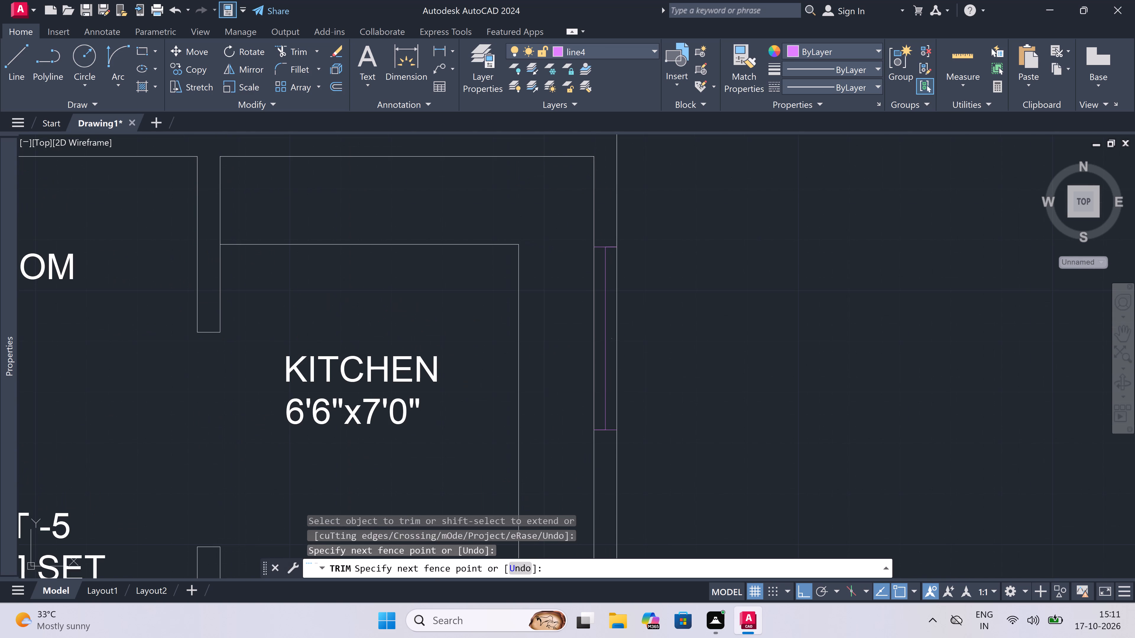
click(633, 333)
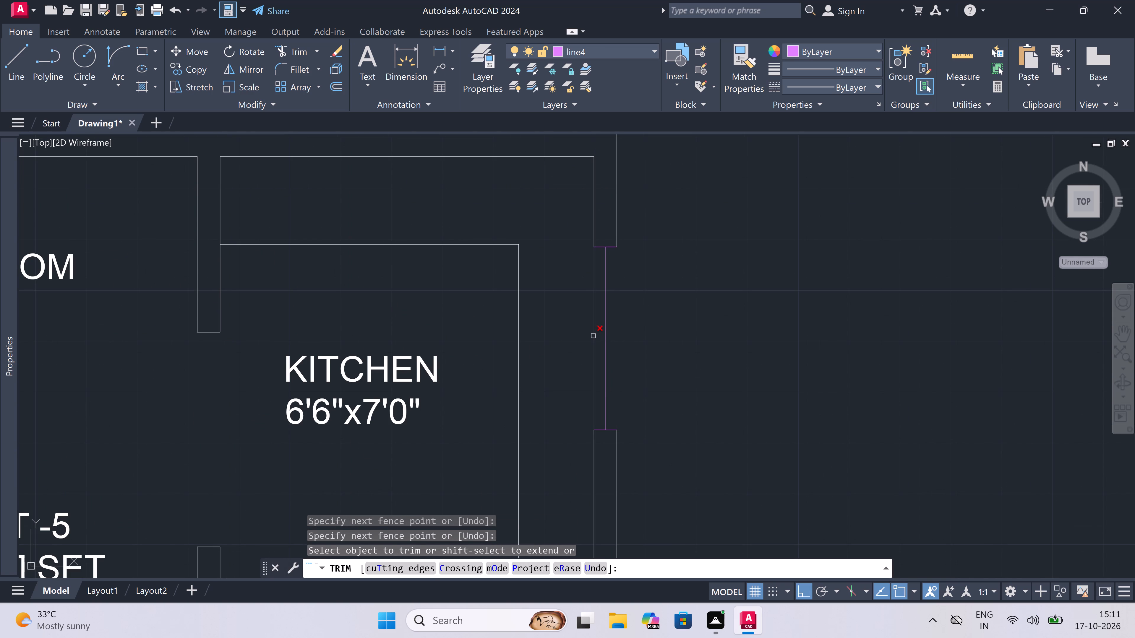
click(592, 336)
key(Escape)
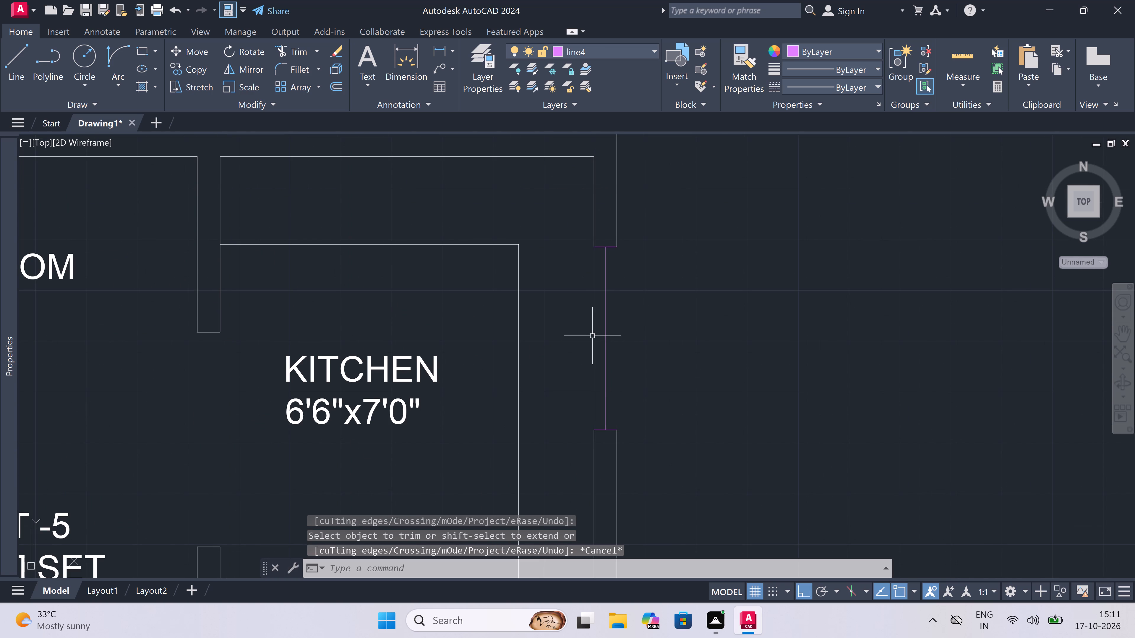
Draw lines along the inner and outer wall faces between the jambs of the 6'6"x7'0" kitchen's east window to close the frame.
text(l)
key(space)
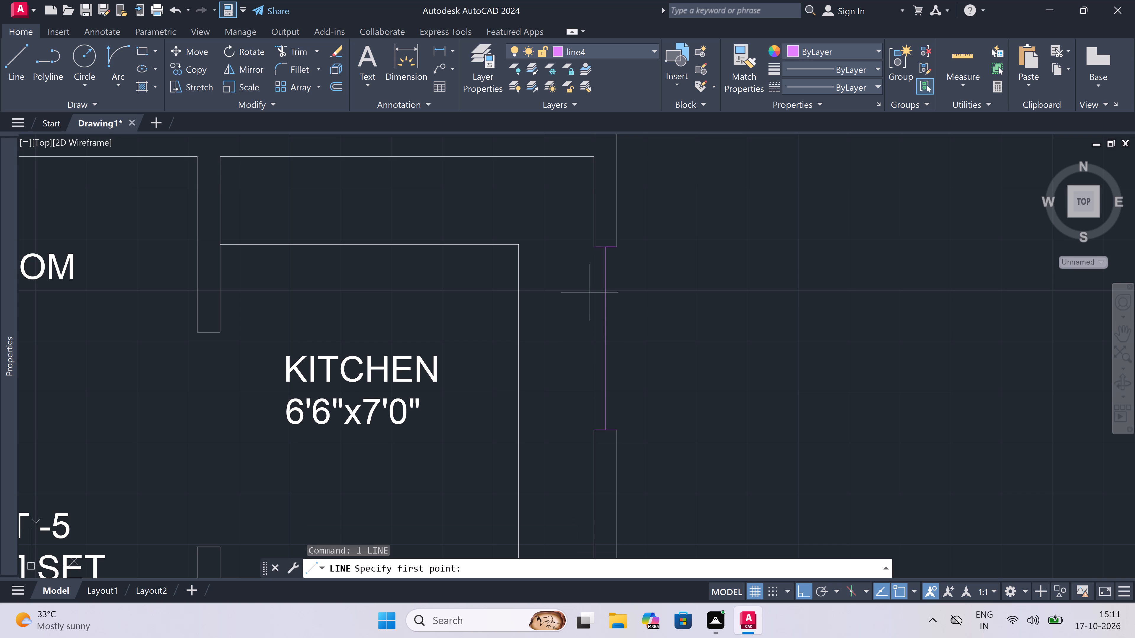
triple_click(593, 251)
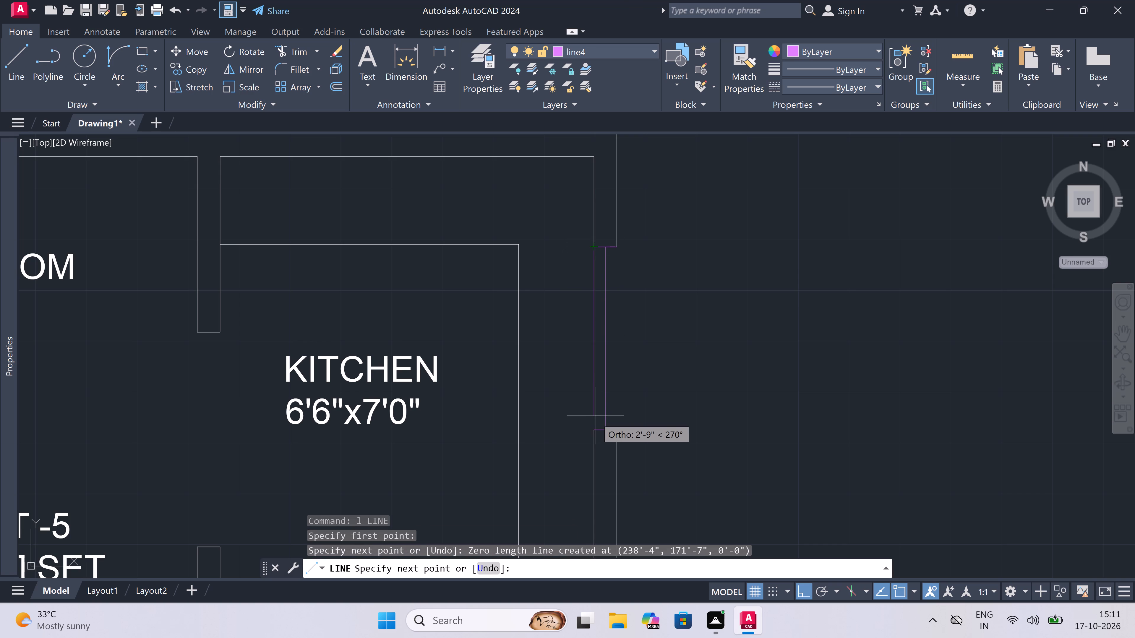
click(587, 429)
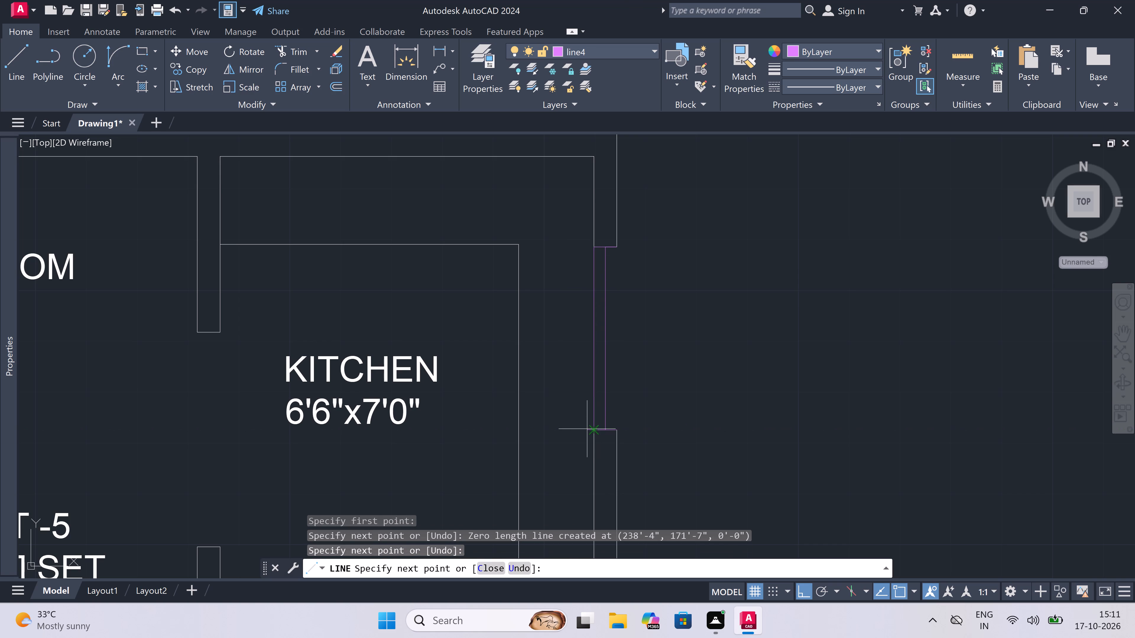
key(Escape)
key(space)
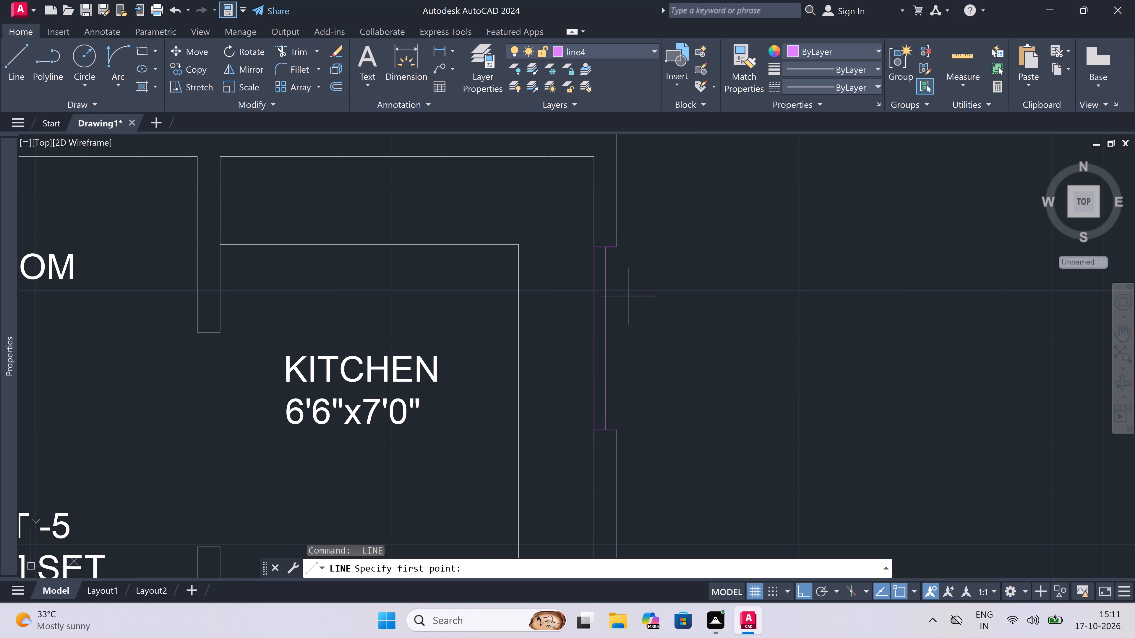
click(617, 250)
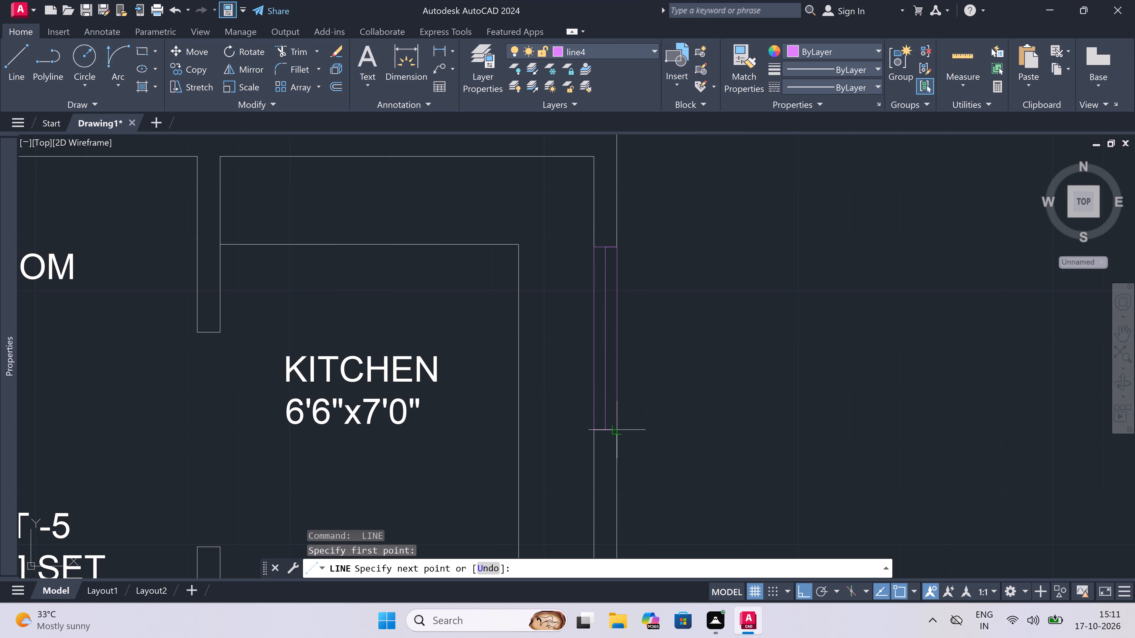
double_click(615, 430)
key(Escape)
On layer 0, draw the lift's door opening in its south wall: two jamb lines and a centre line joining their midpoints.
scroll(612, 363, down, 4)
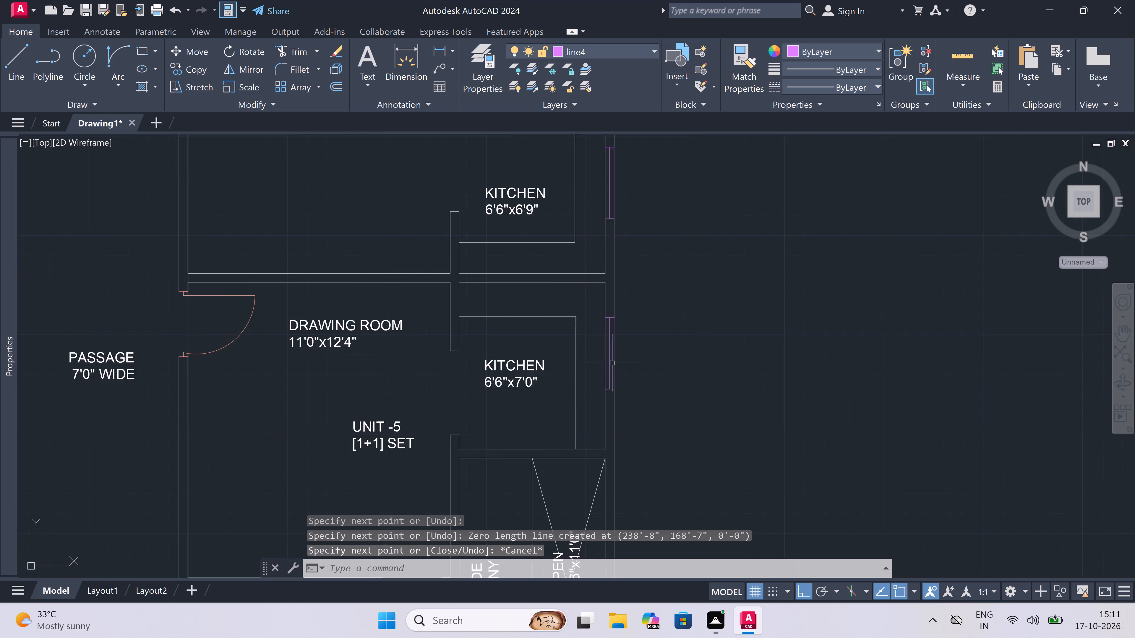
scroll(614, 362, down, 2)
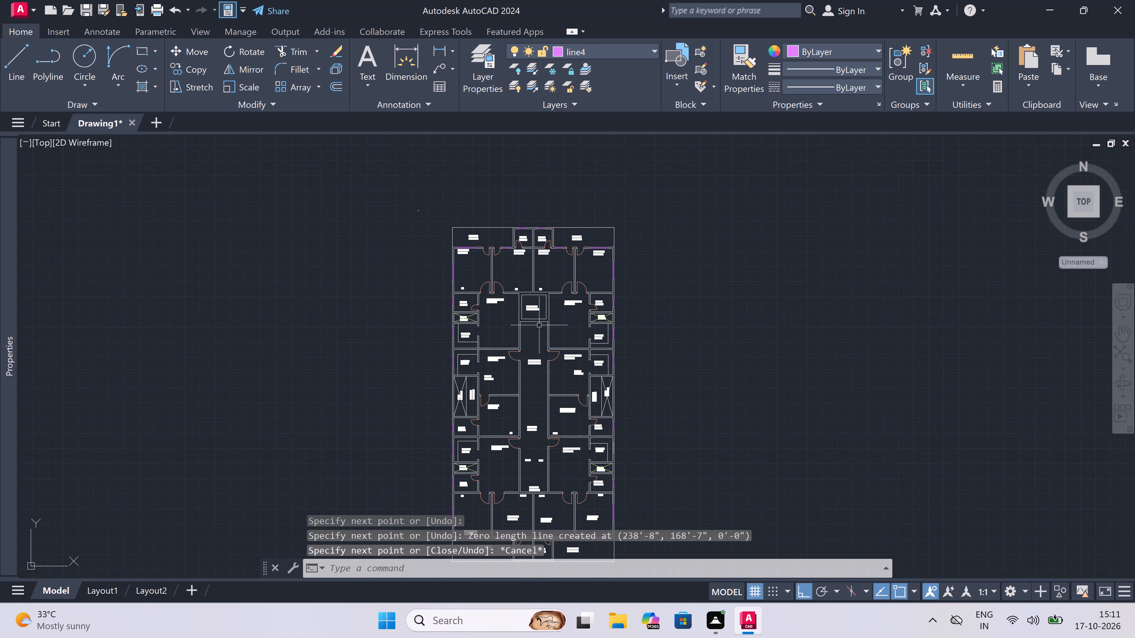
scroll(513, 306, up, 3)
scroll(552, 310, up, 1)
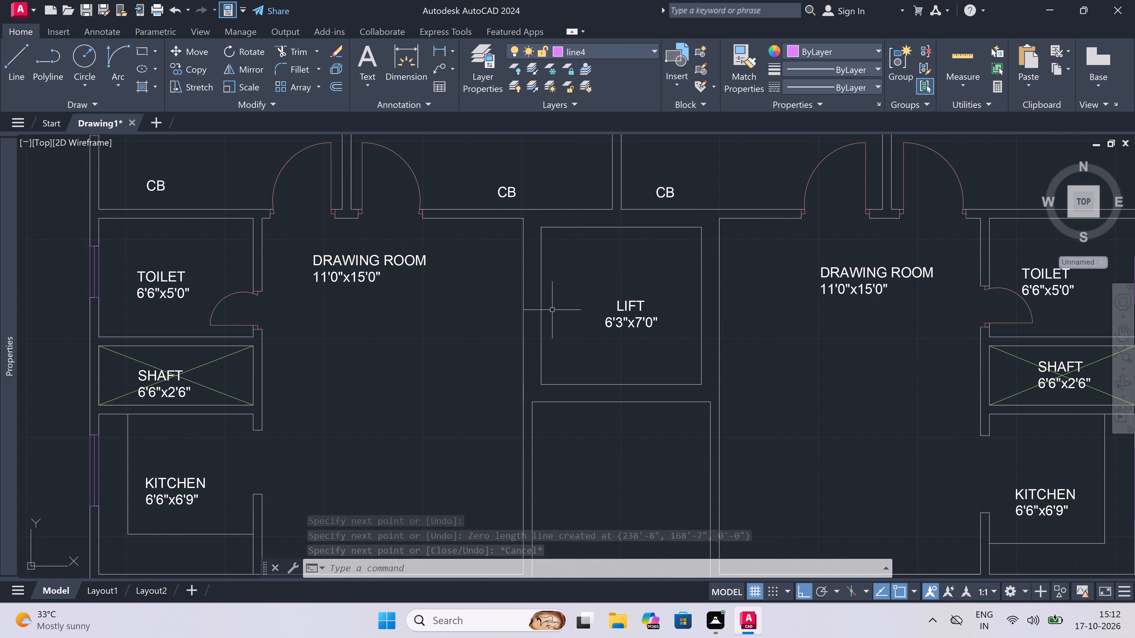
key(Escape)
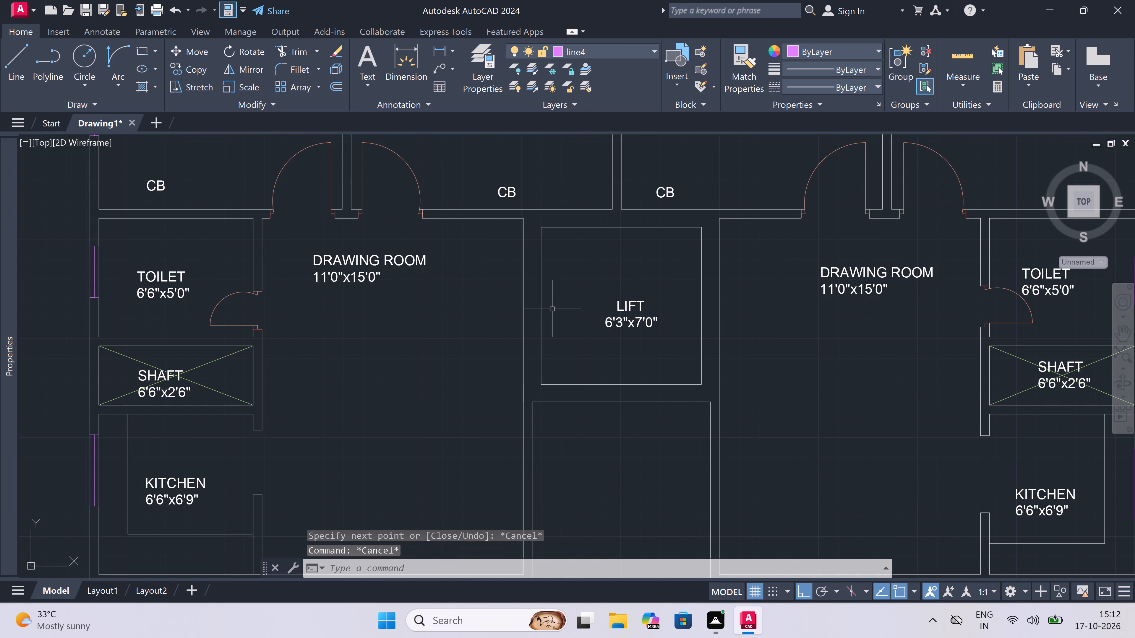
double_click(603, 51)
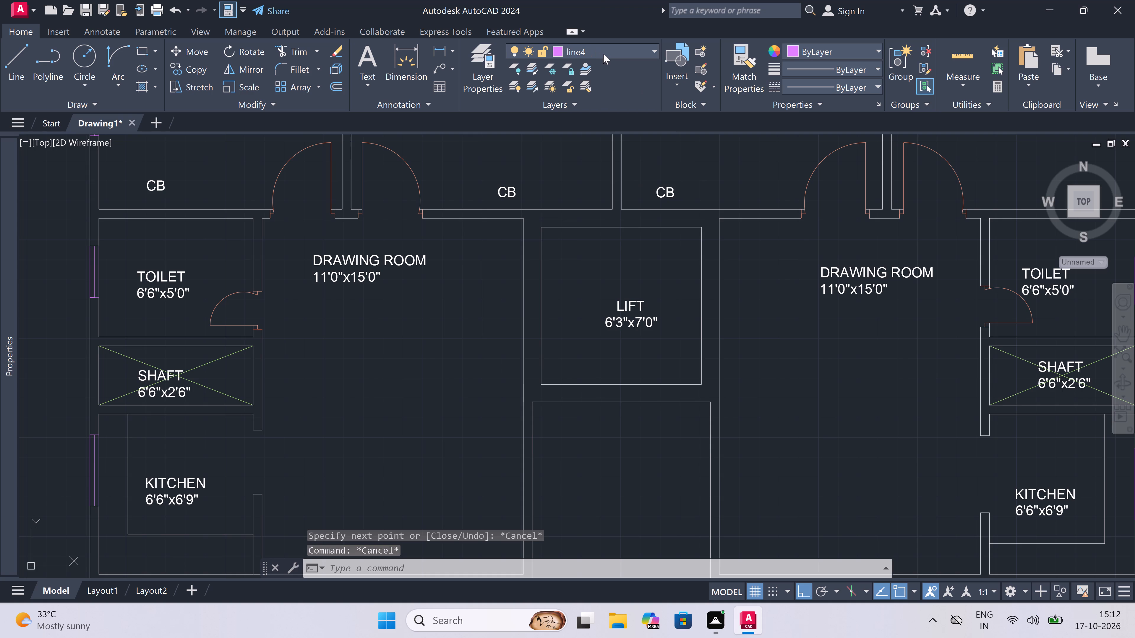
click(604, 53)
click(599, 71)
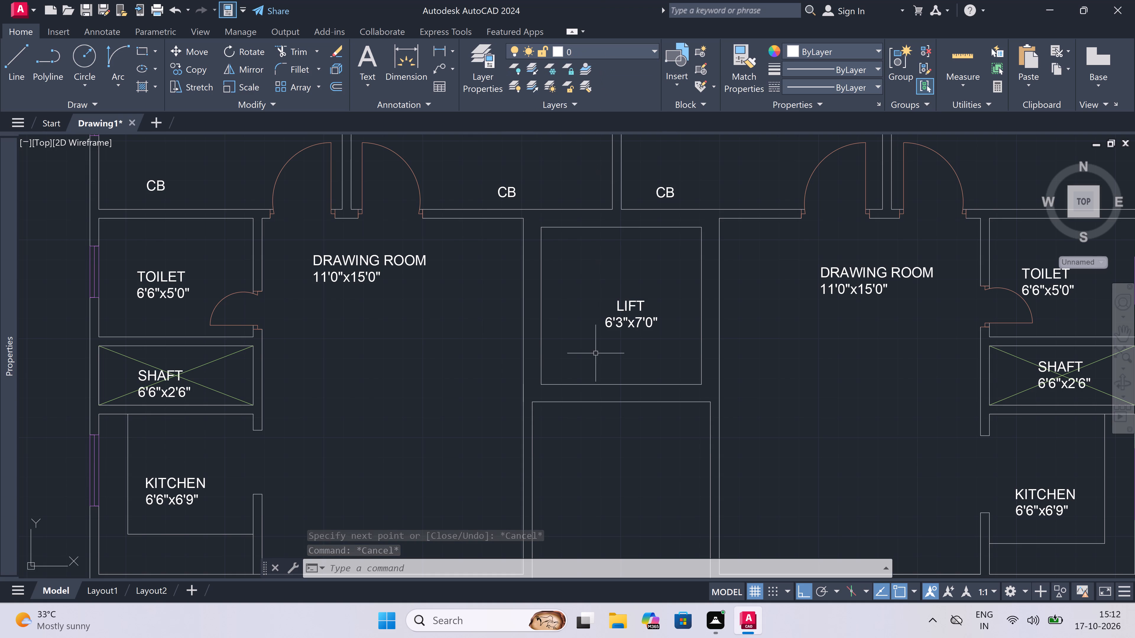
key(l)
key(space)
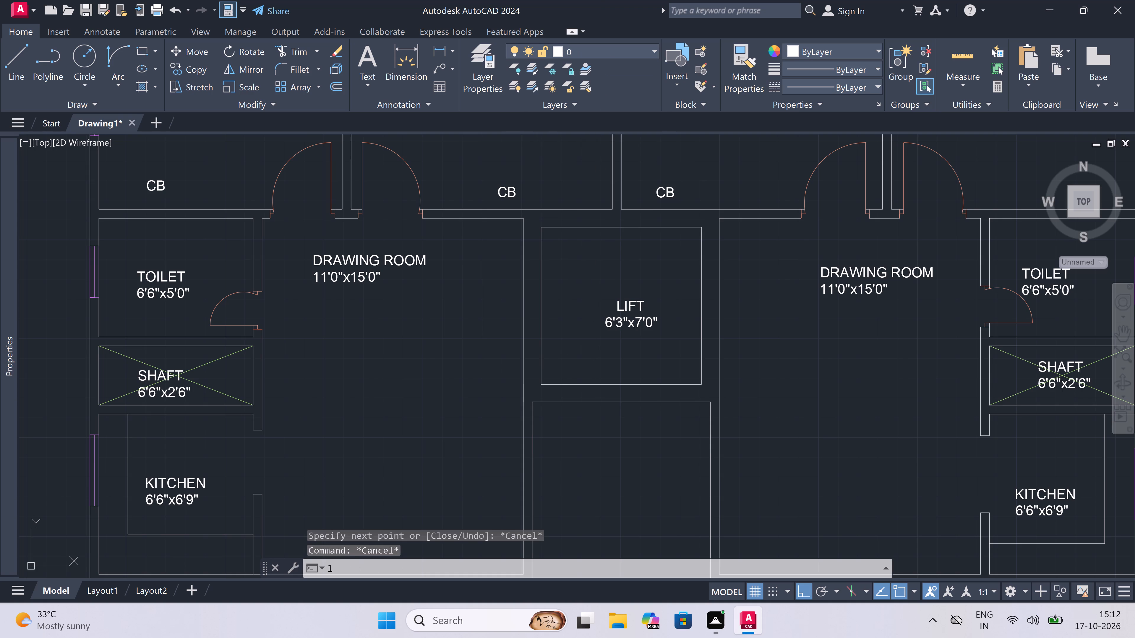
click(565, 385)
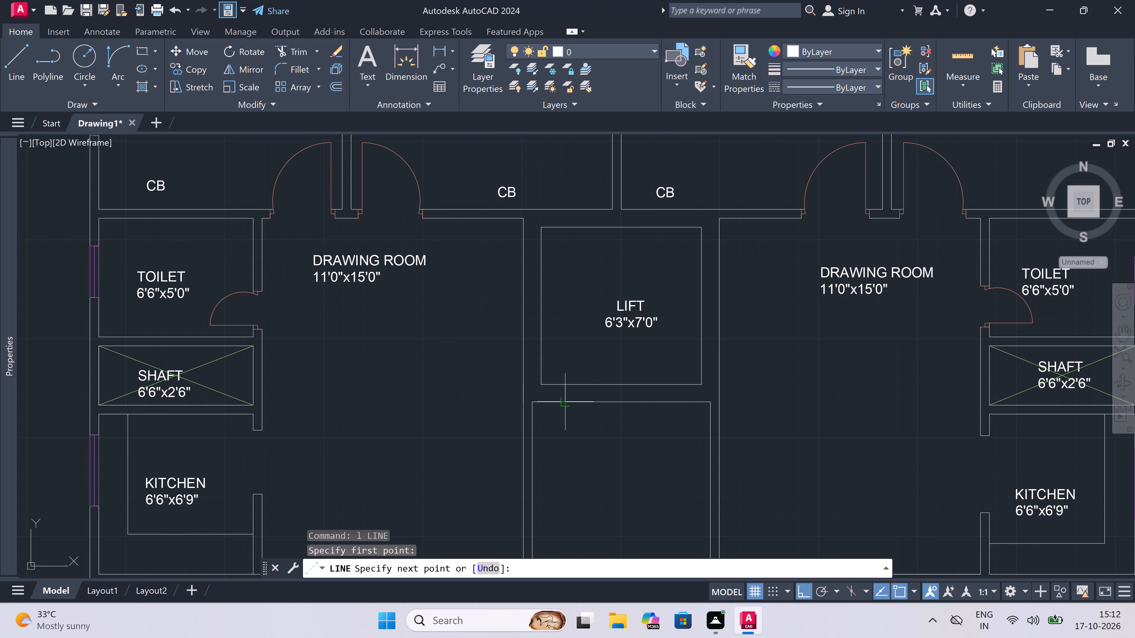
click(563, 404)
key(Escape)
key(space)
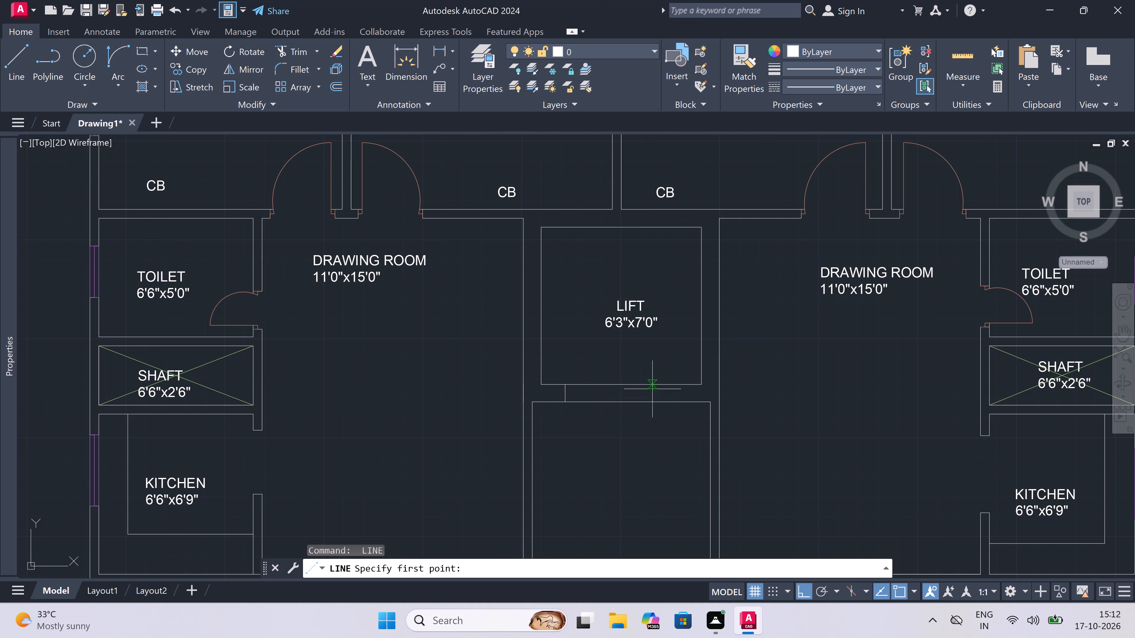
click(673, 381)
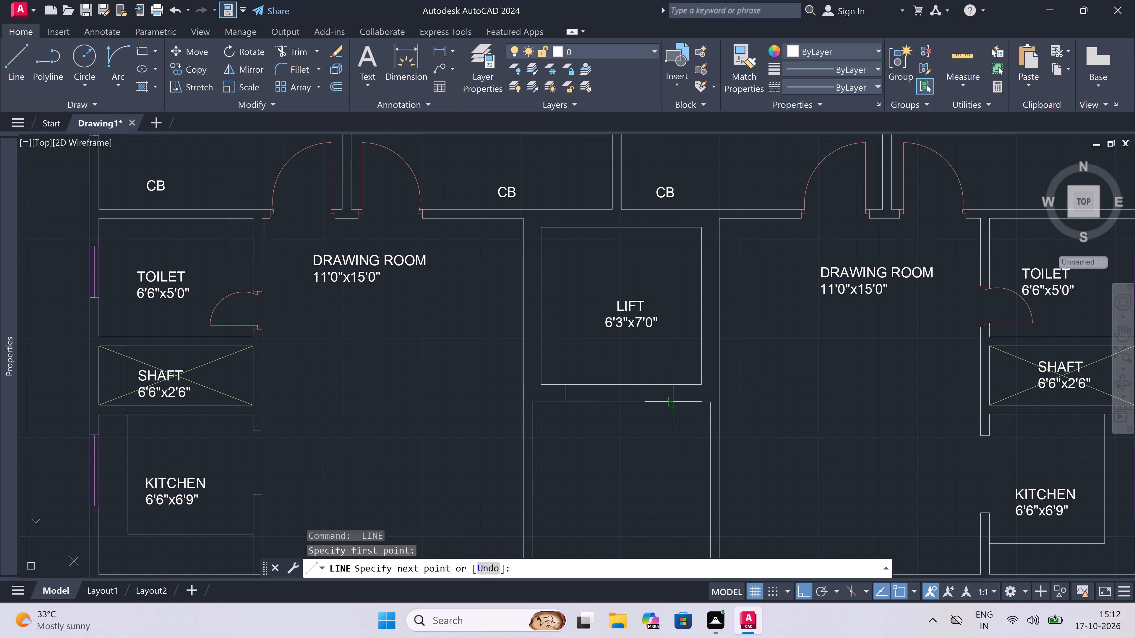
click(676, 398)
key(Escape)
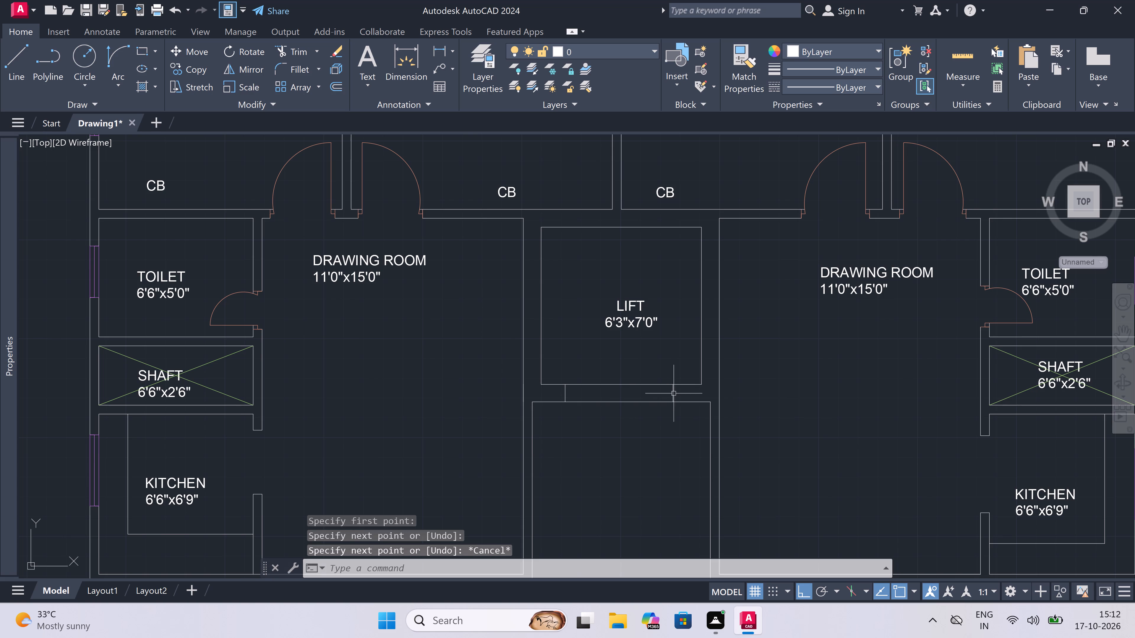
key(space)
click(674, 393)
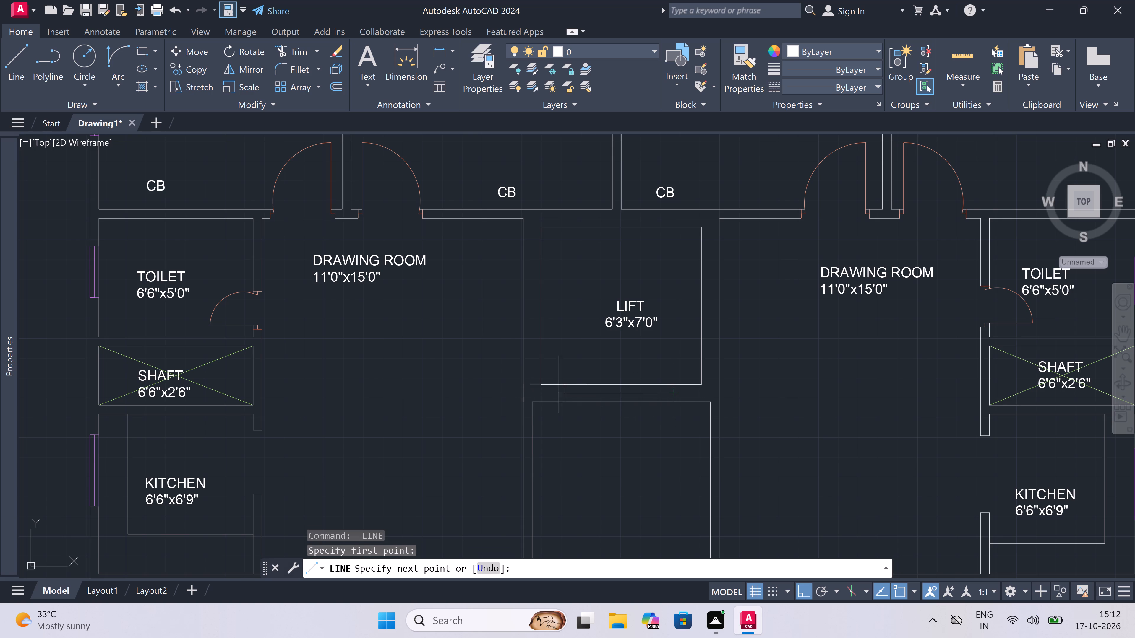
click(566, 391)
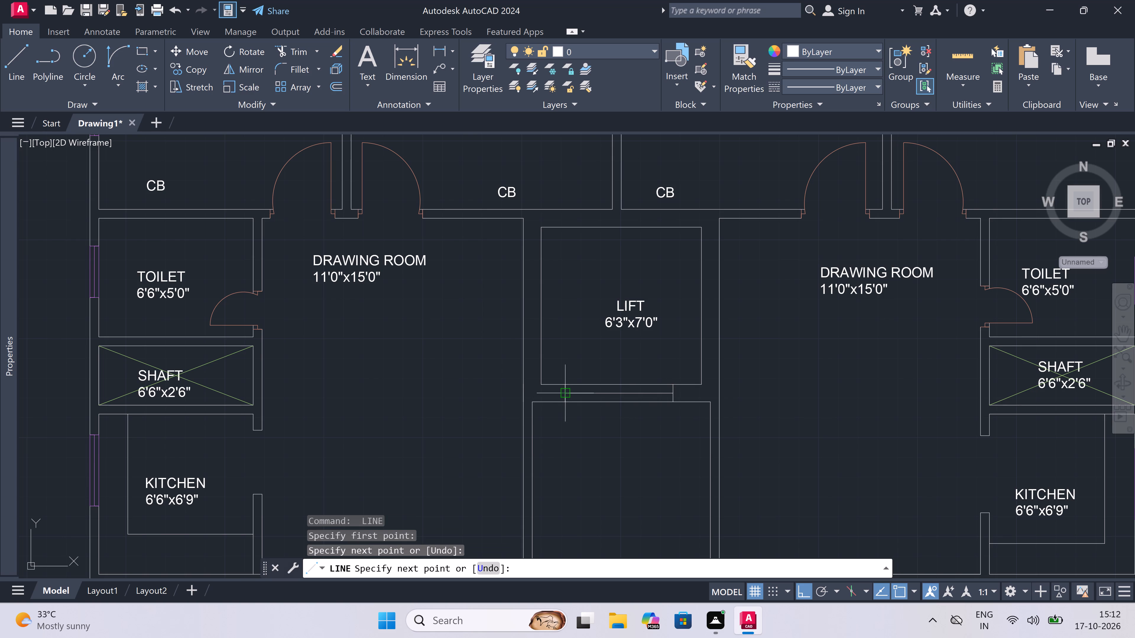
key(Escape)
Trim both faces of the lift's south wall between the two jambs of the door opening.
key(t)
key(r)
key(space)
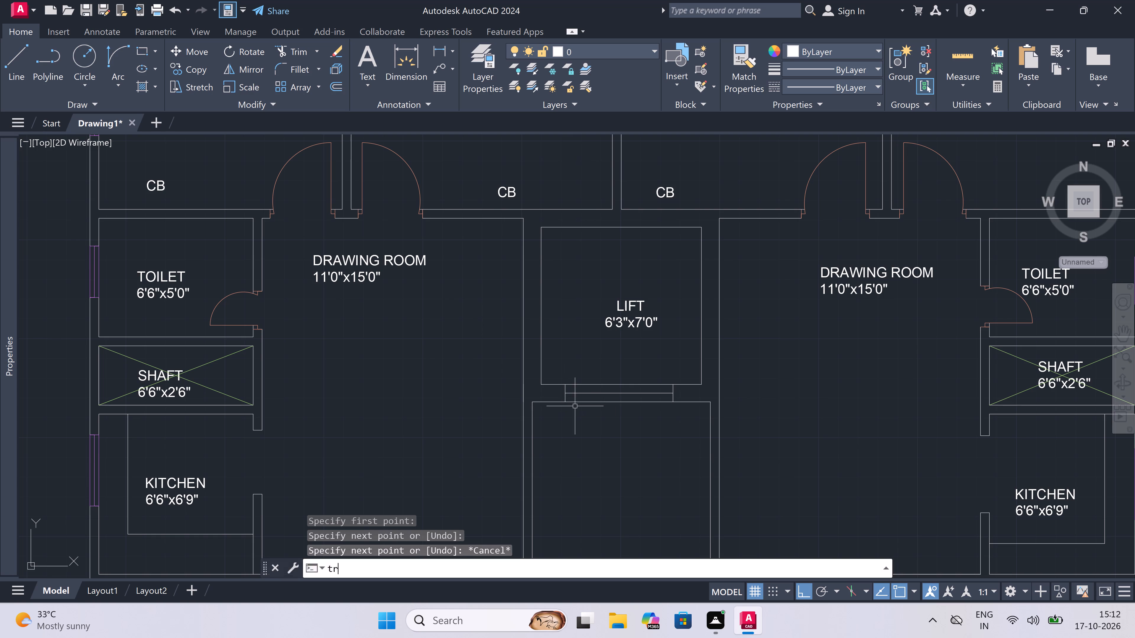
click(575, 404)
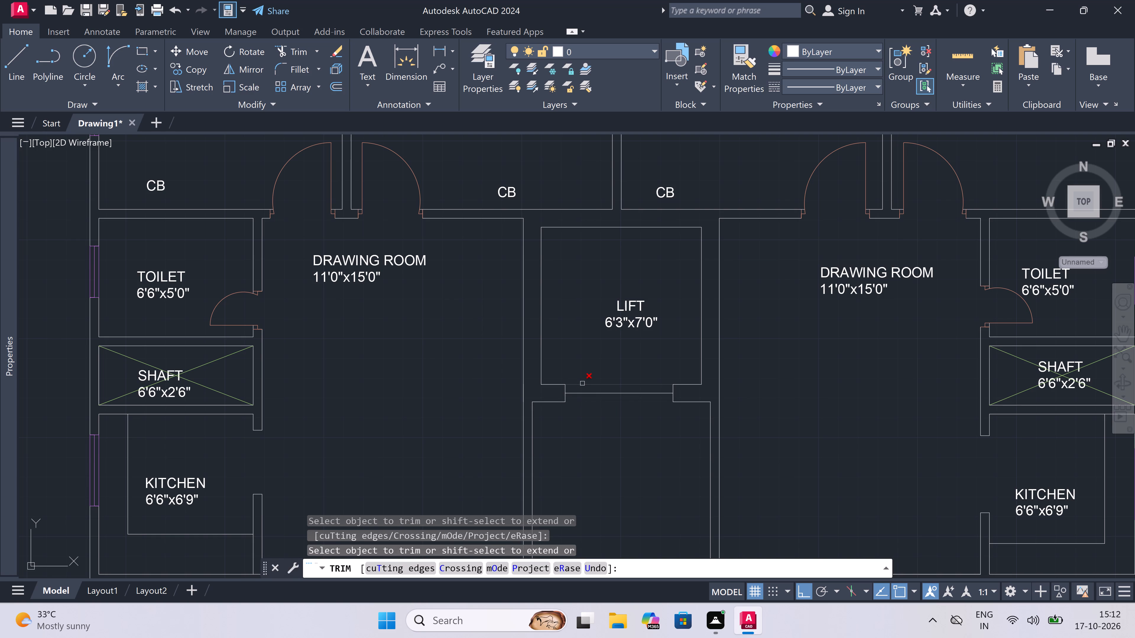
click(583, 384)
key(Escape)
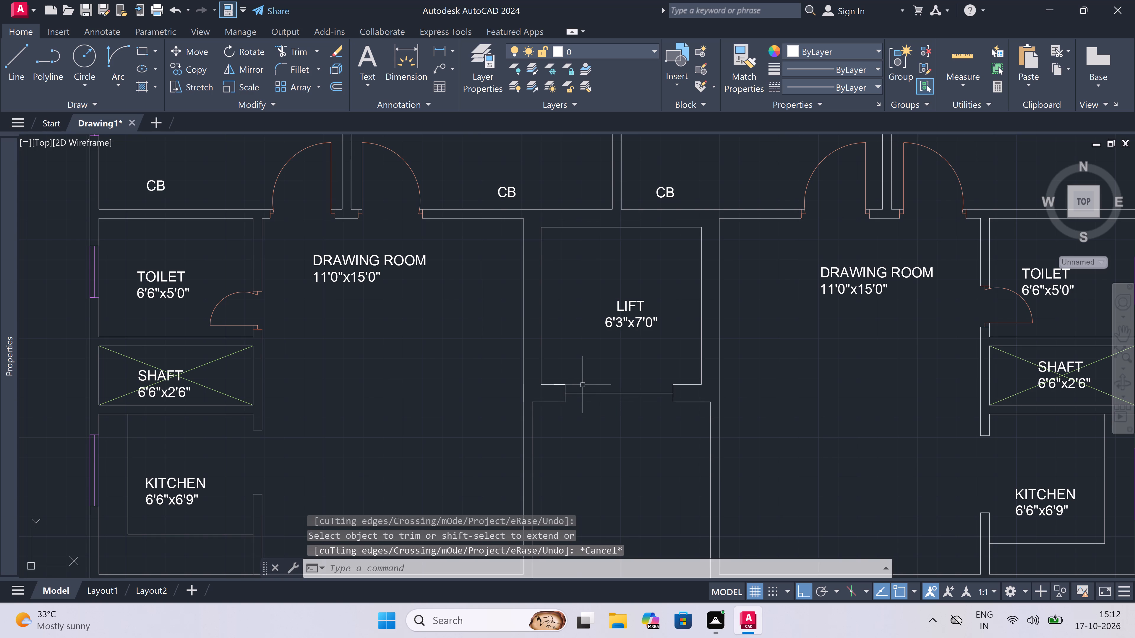
Look over the whole floor plan from the north balconies to the south bedrooms, checking the doors and windows.
scroll(583, 384, down, 4)
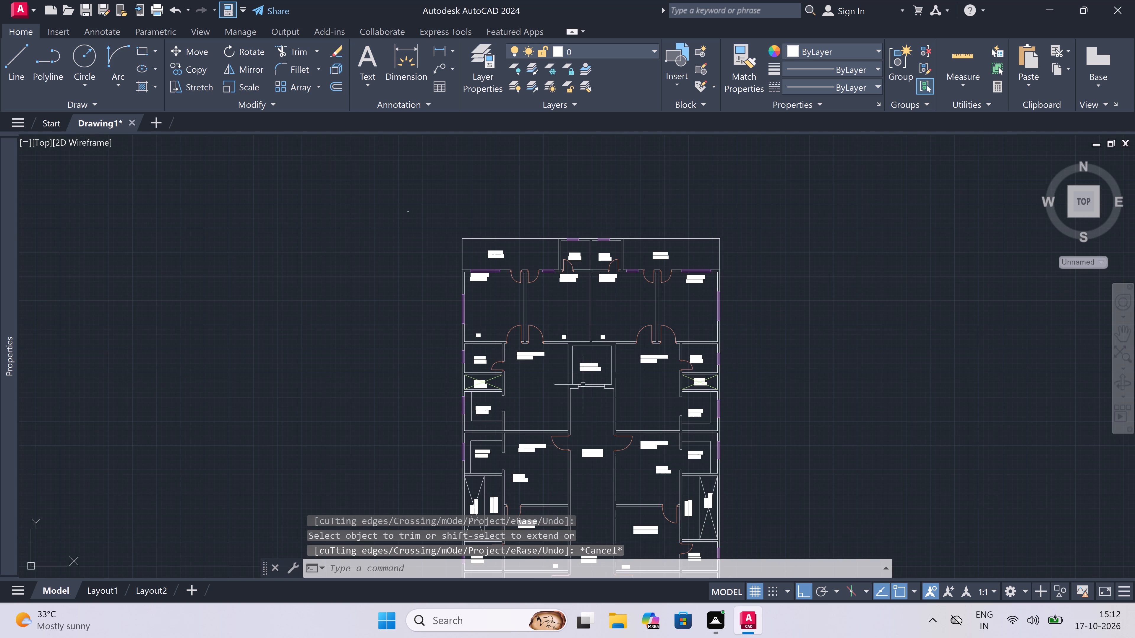
scroll(580, 395, up, 3)
scroll(580, 395, down, 1)
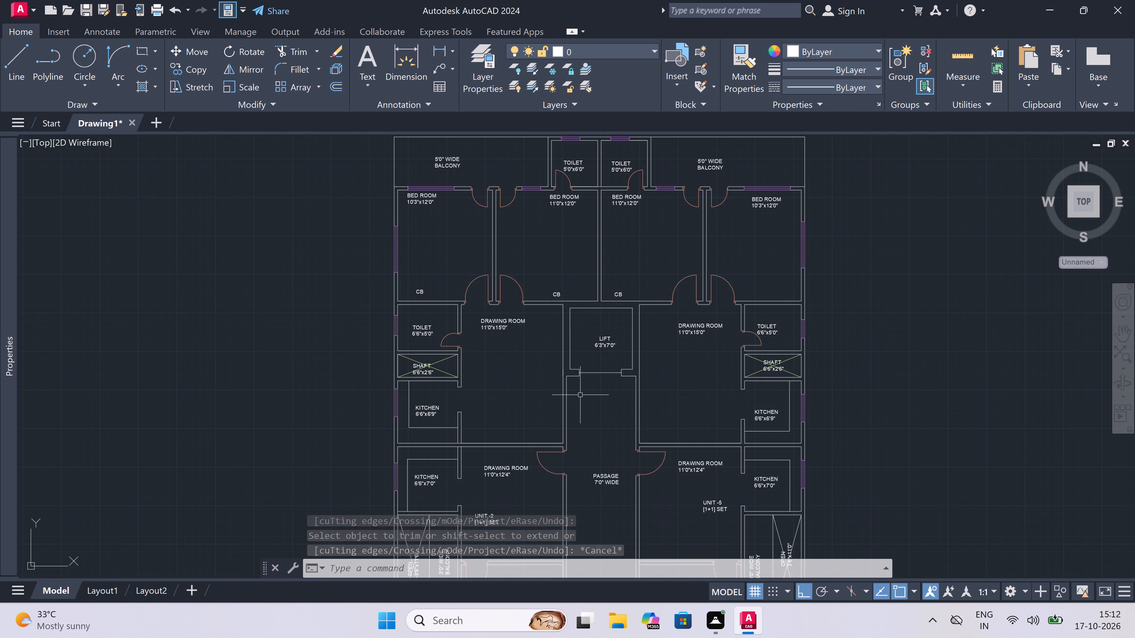
scroll(580, 395, down, 1)
scroll(531, 269, up, 2)
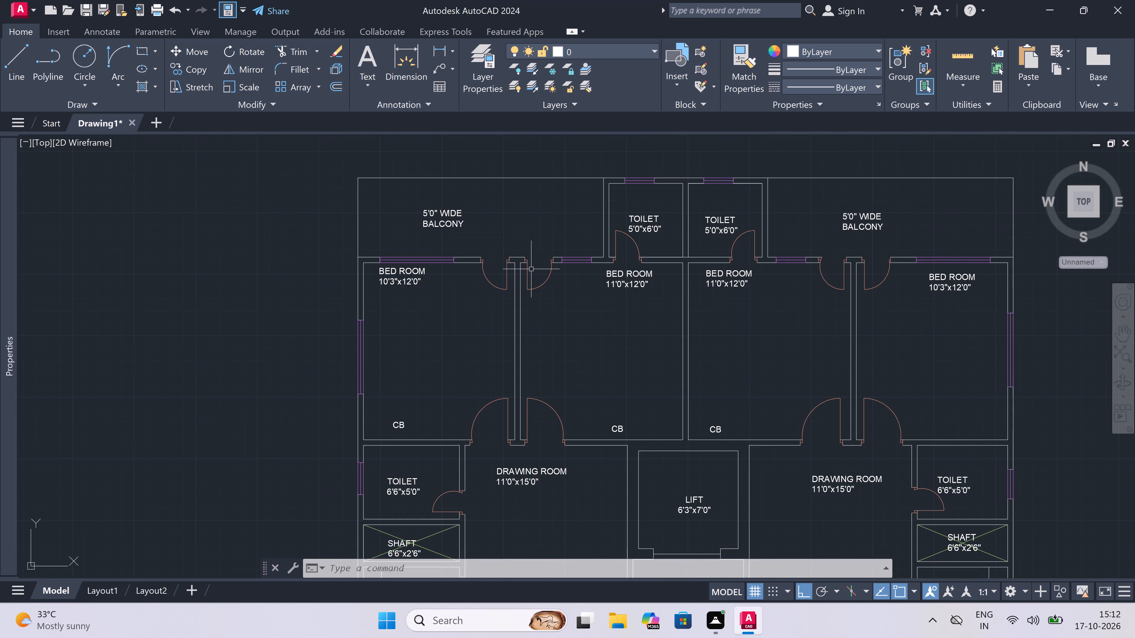
scroll(531, 269, down, 4)
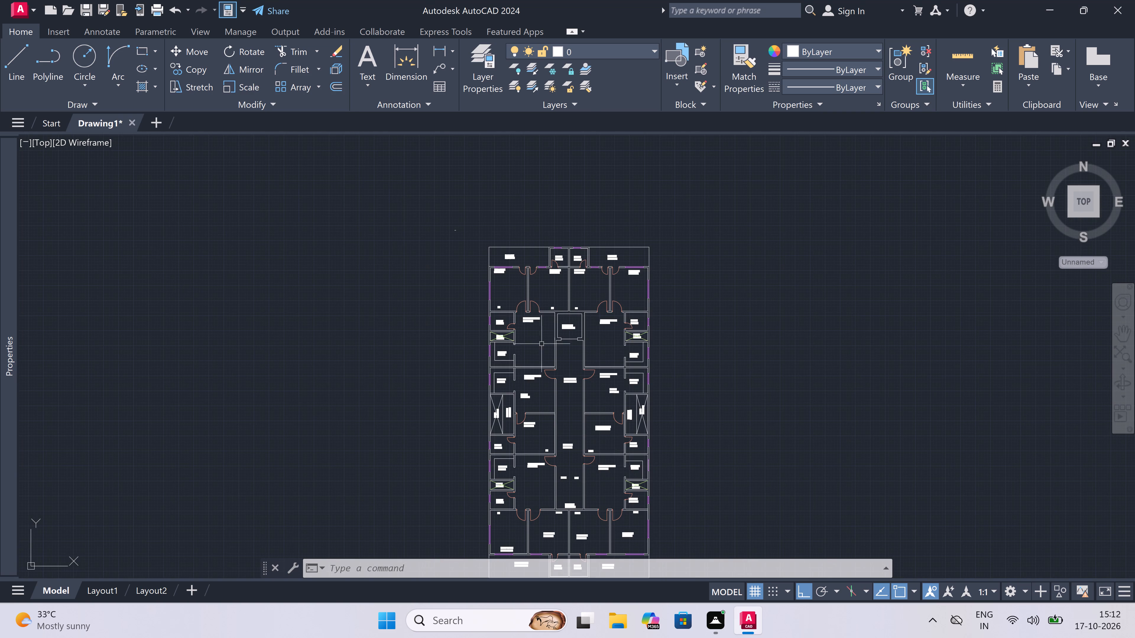
scroll(546, 397, down, 1)
scroll(522, 523, up, 4)
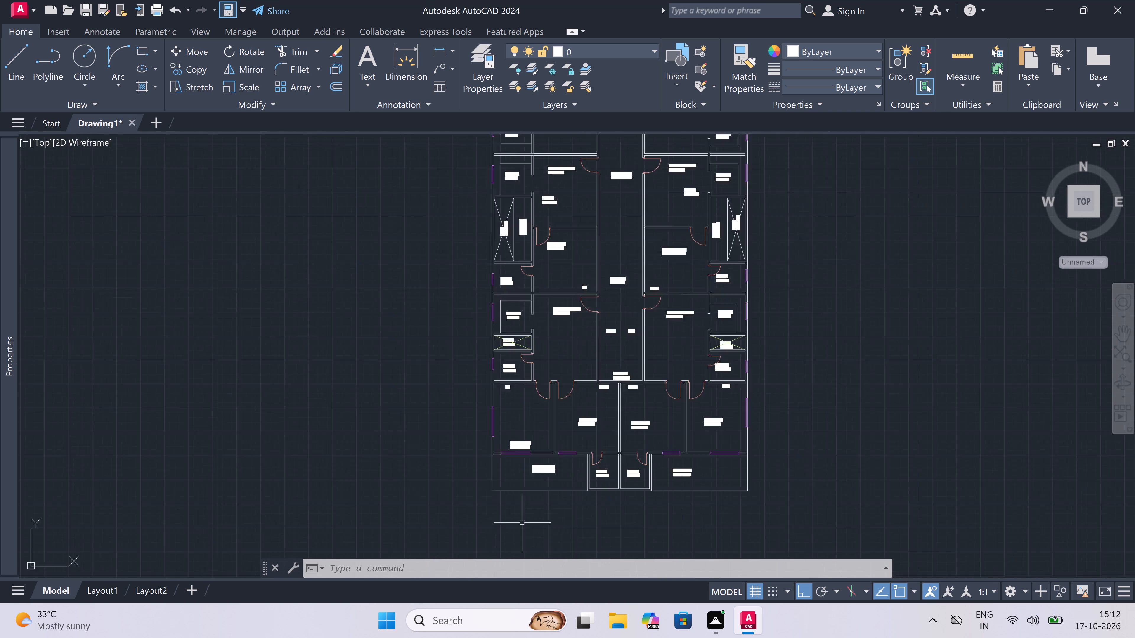
scroll(515, 440, down, 1)
scroll(509, 357, up, 1)
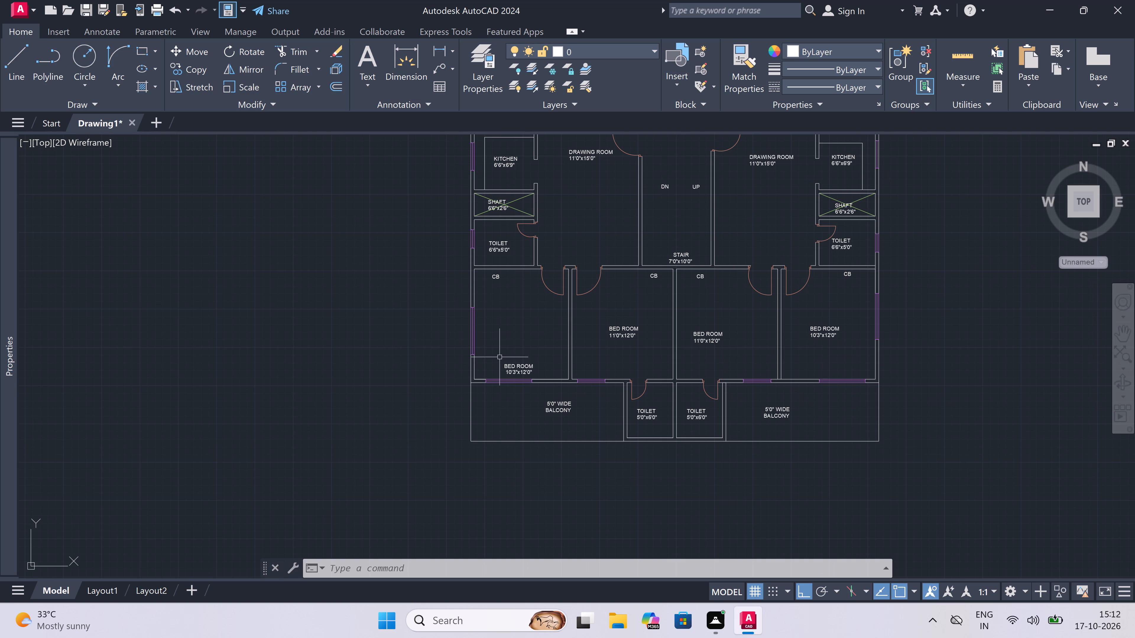
On layer line1, draw the south-west 10'3"x12'0" bedroom's balcony door: east jamb across the wall, 2" return west, and 2' leaf north.
scroll(509, 357, up, 1)
click(616, 53)
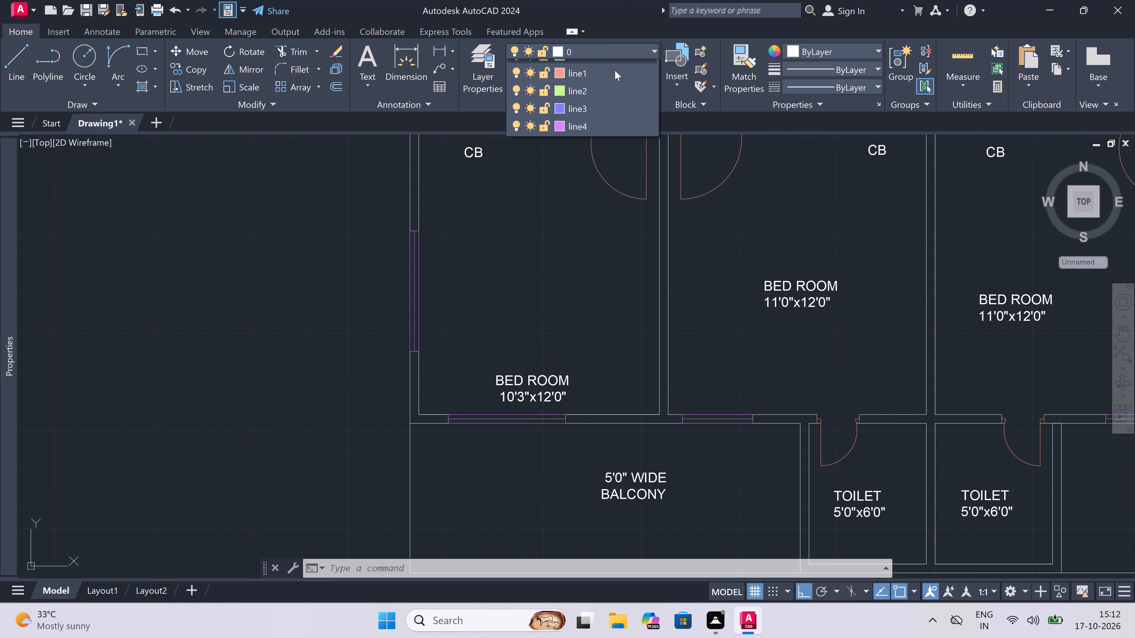
click(615, 90)
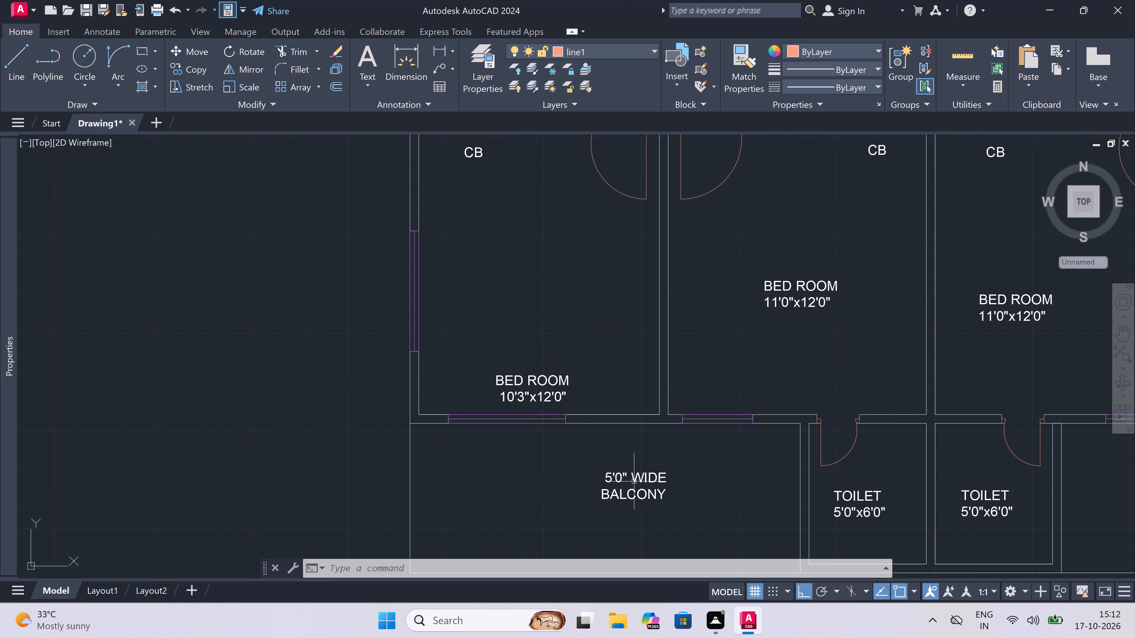
key(l)
key(space)
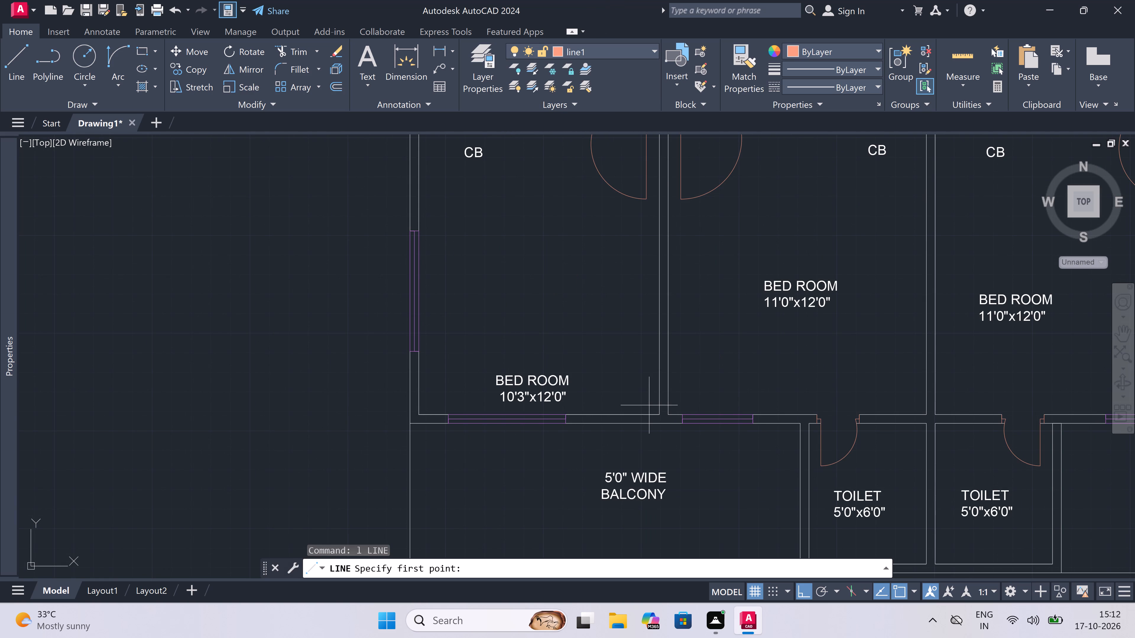
scroll(649, 405, down, 5)
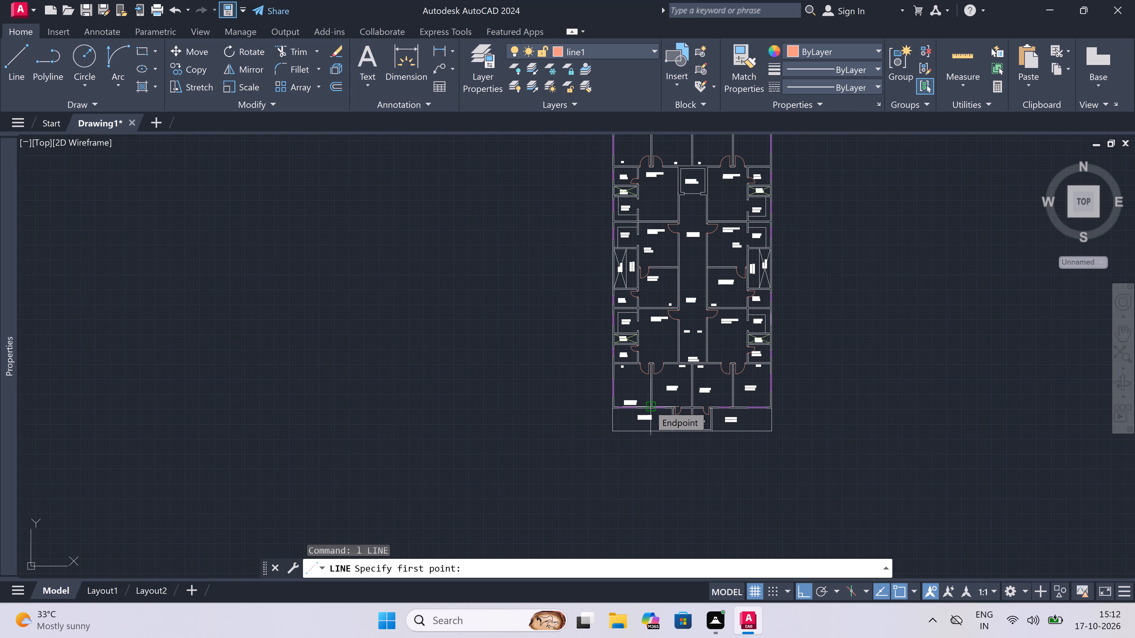
scroll(649, 405, up, 6)
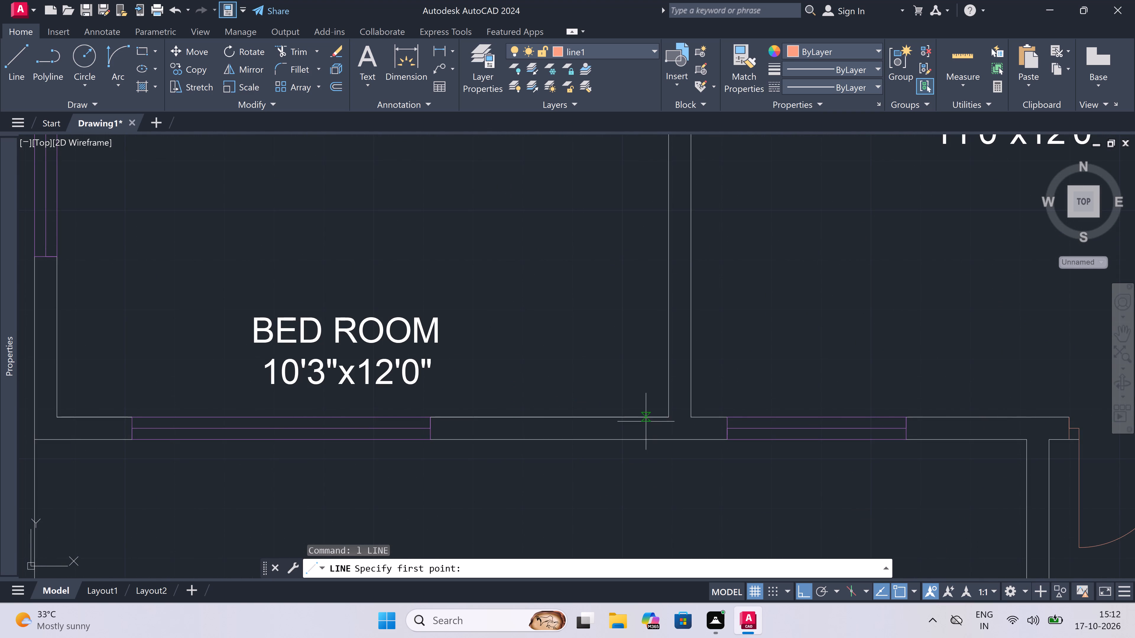
click(643, 419)
click(640, 440)
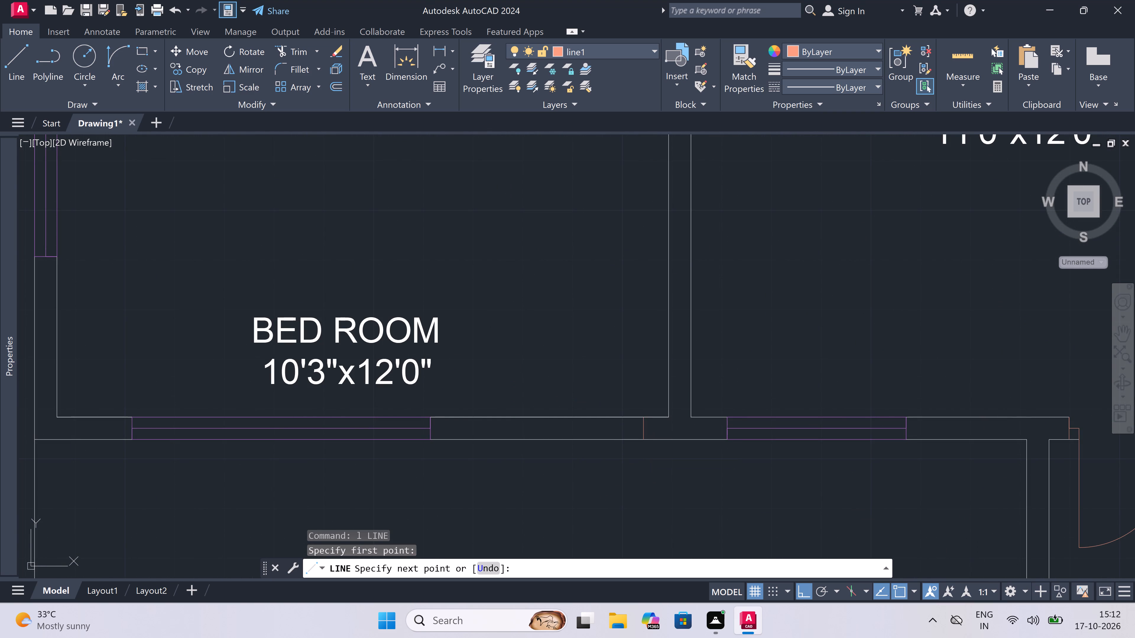
click(641, 427)
key(2)
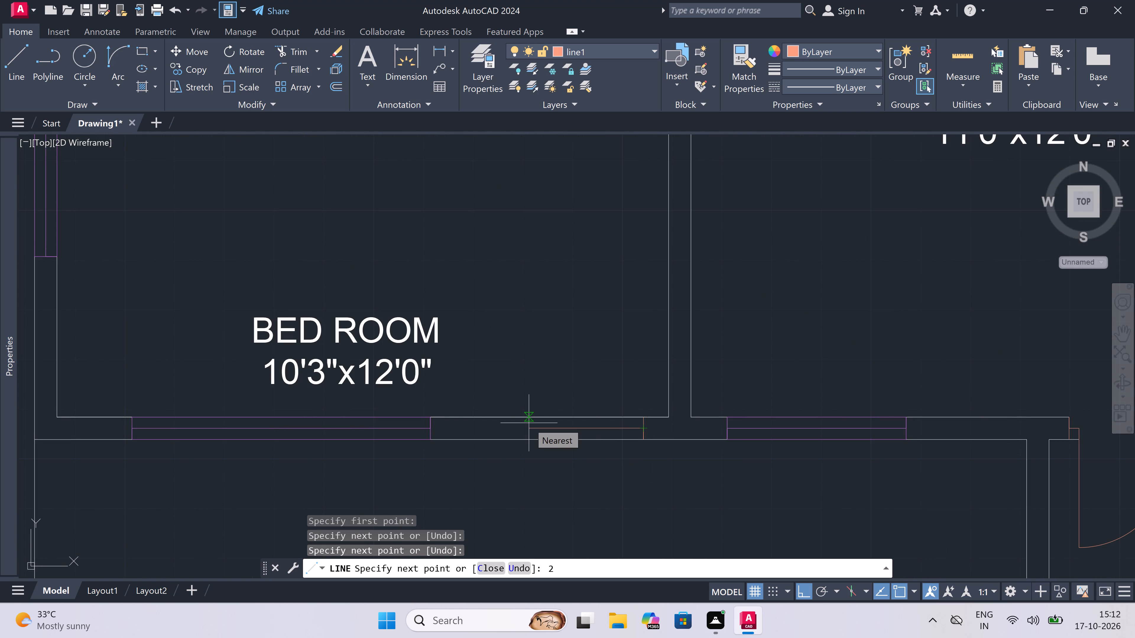
key(shift+quotedbl)
key(space)
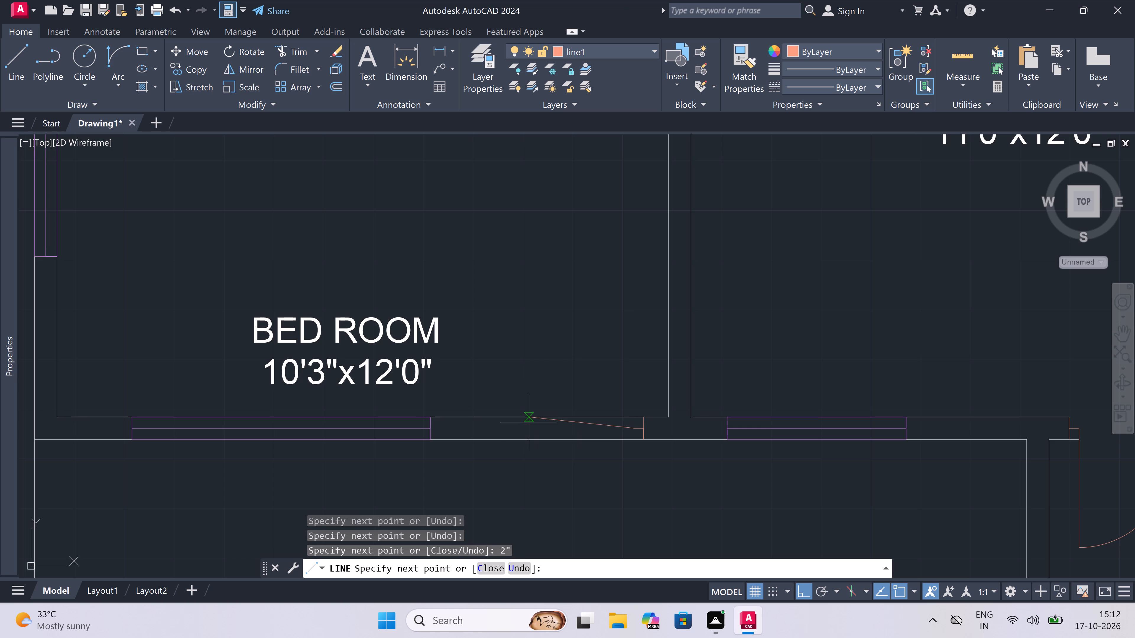
key(2)
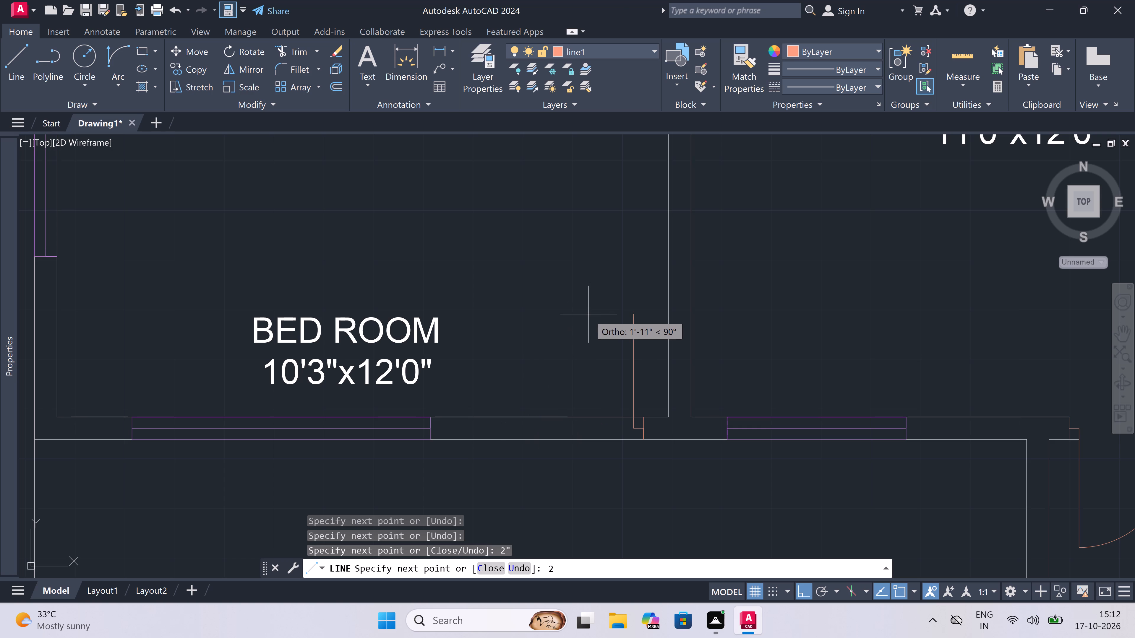
text(')
key(space)
key(Escape)
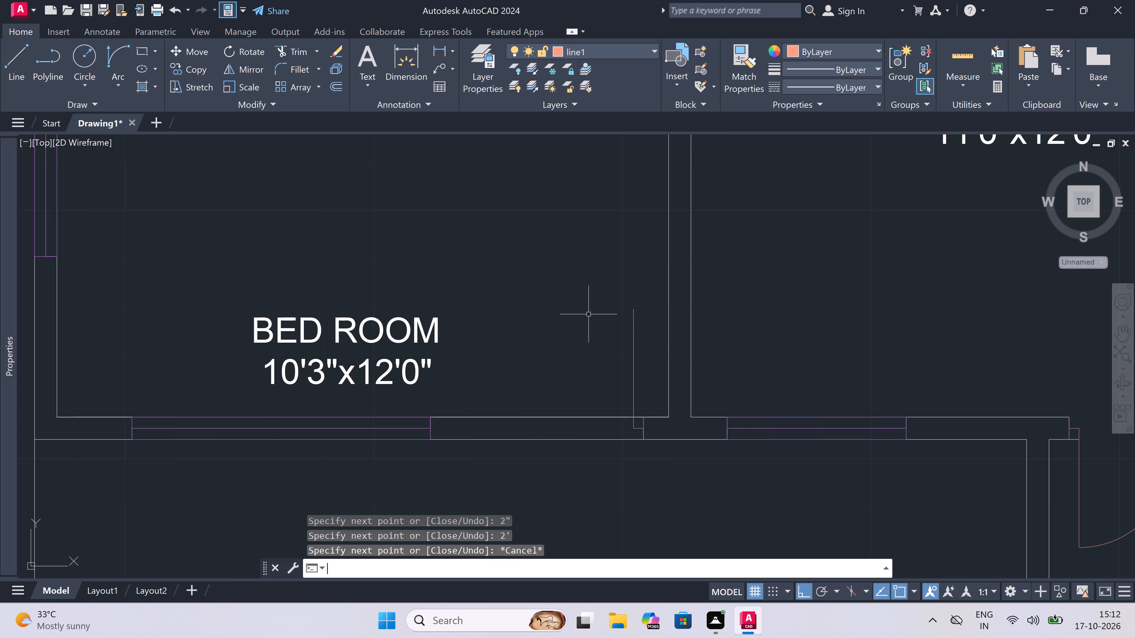
Draw the west jamb of the balcony door across the south wall of the 10'3"x12'0" bedroom.
key(space)
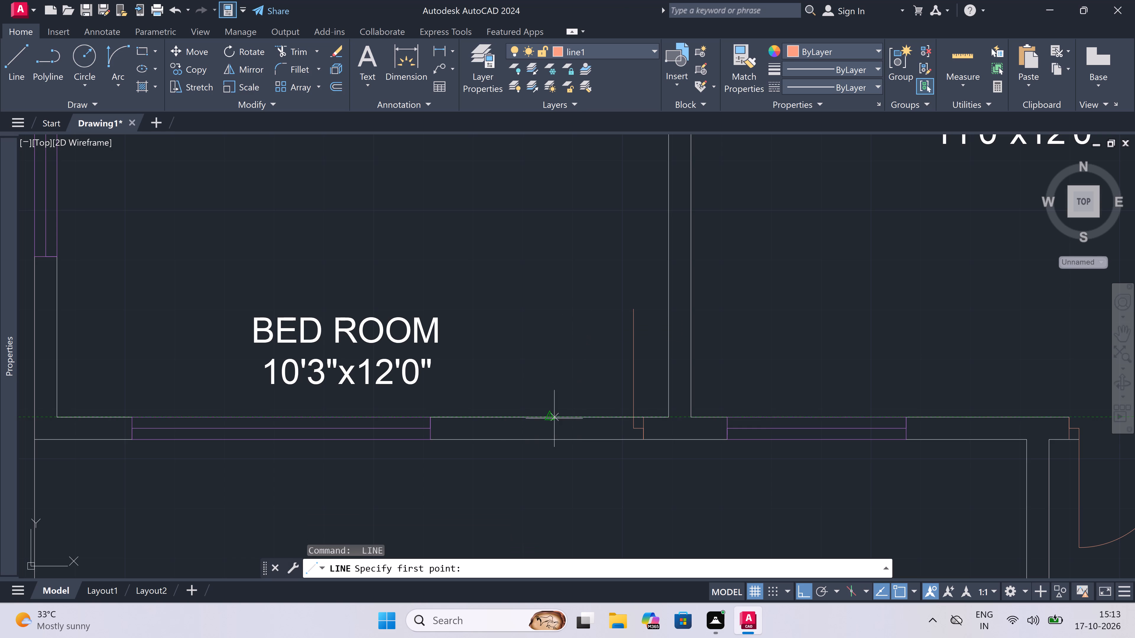
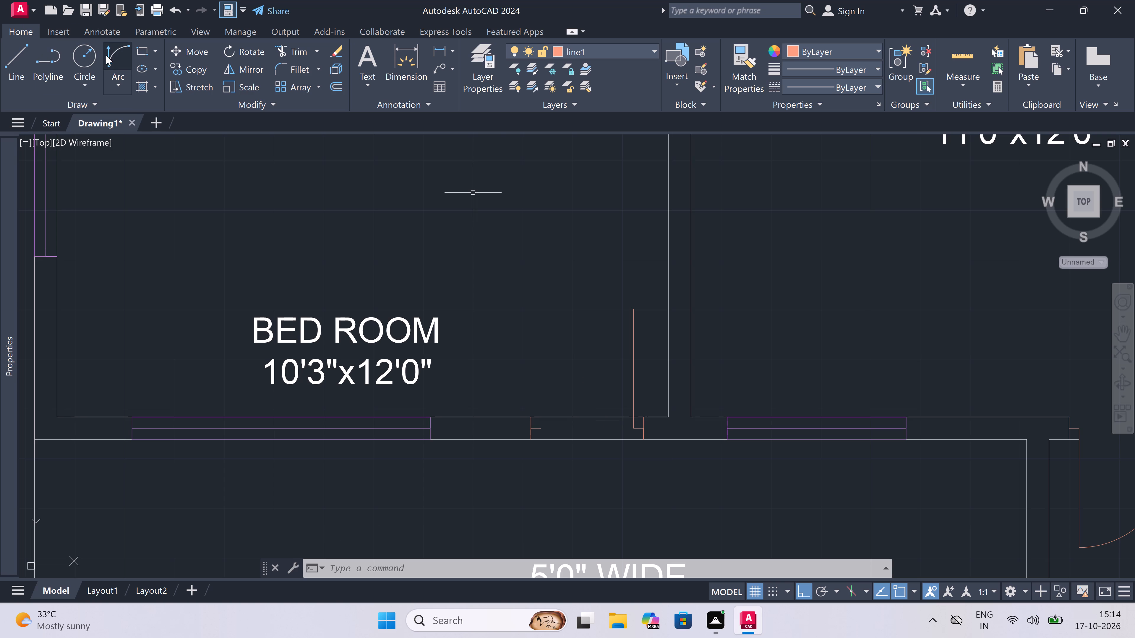
Draw the bedroom door's swing arc from the free end of the door leaf to the opposite jamb's stop, starting tangent horizontally.
click(113, 51)
scroll(615, 336, up, 1)
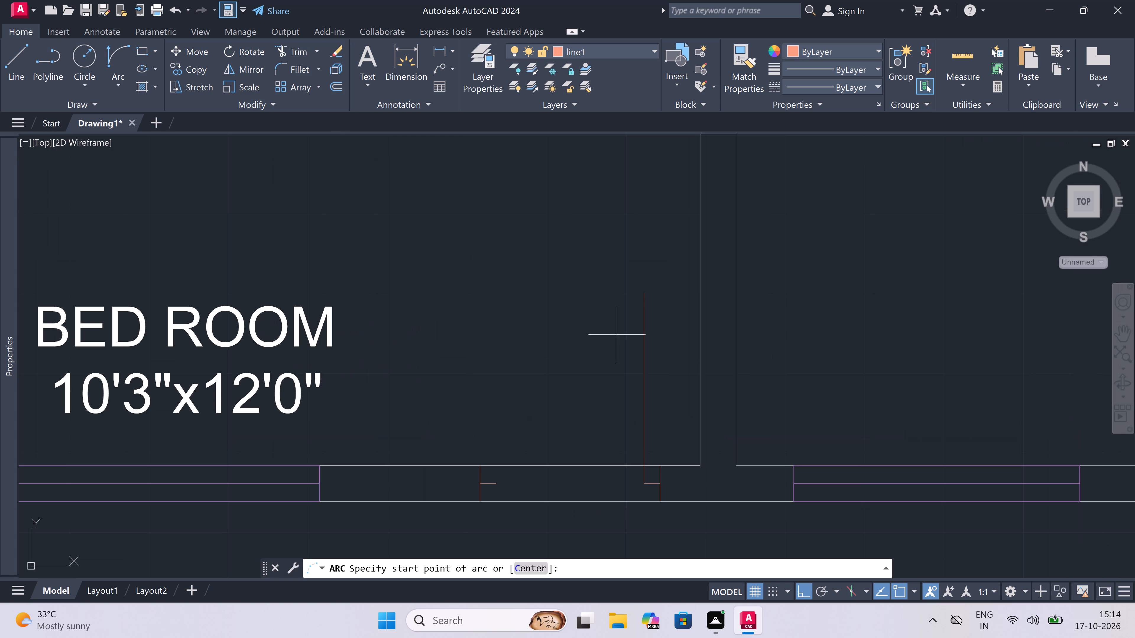
click(644, 288)
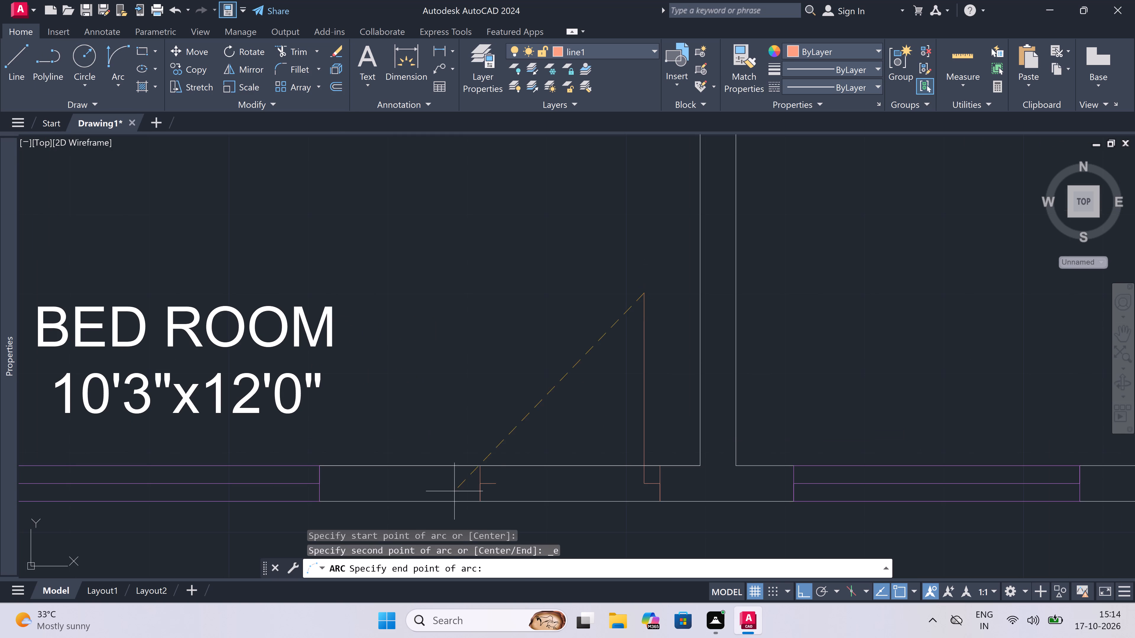
click(494, 482)
click(472, 385)
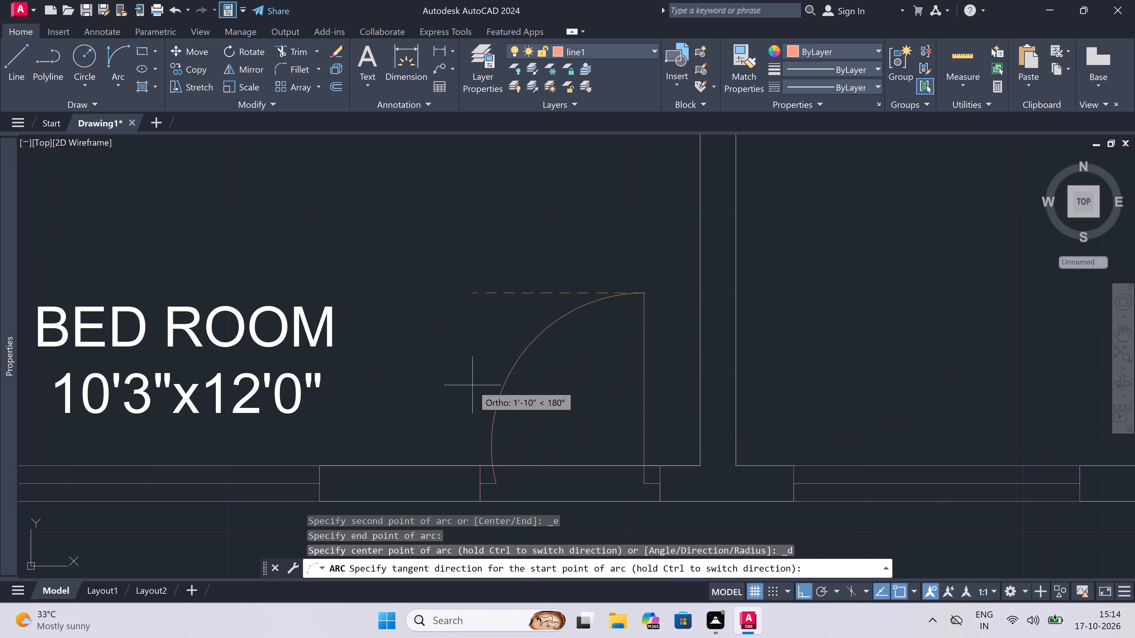
Trim the two wall lines crossing the bedroom door opening between its jambs.
key(t)
text(r)
key(space)
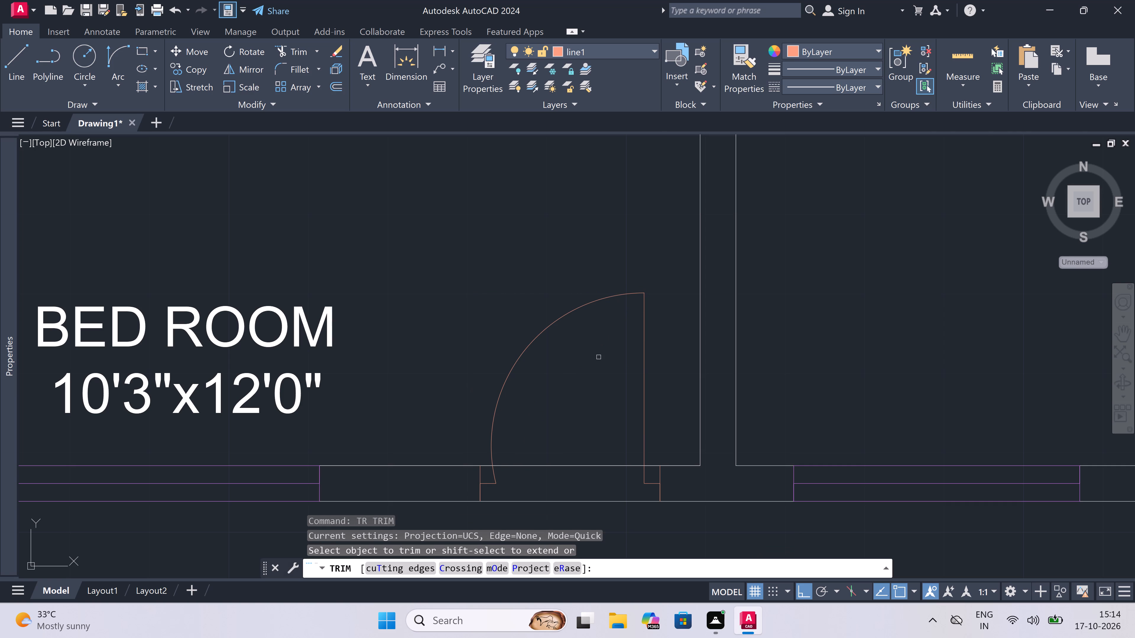
scroll(599, 357, down, 1)
click(597, 377)
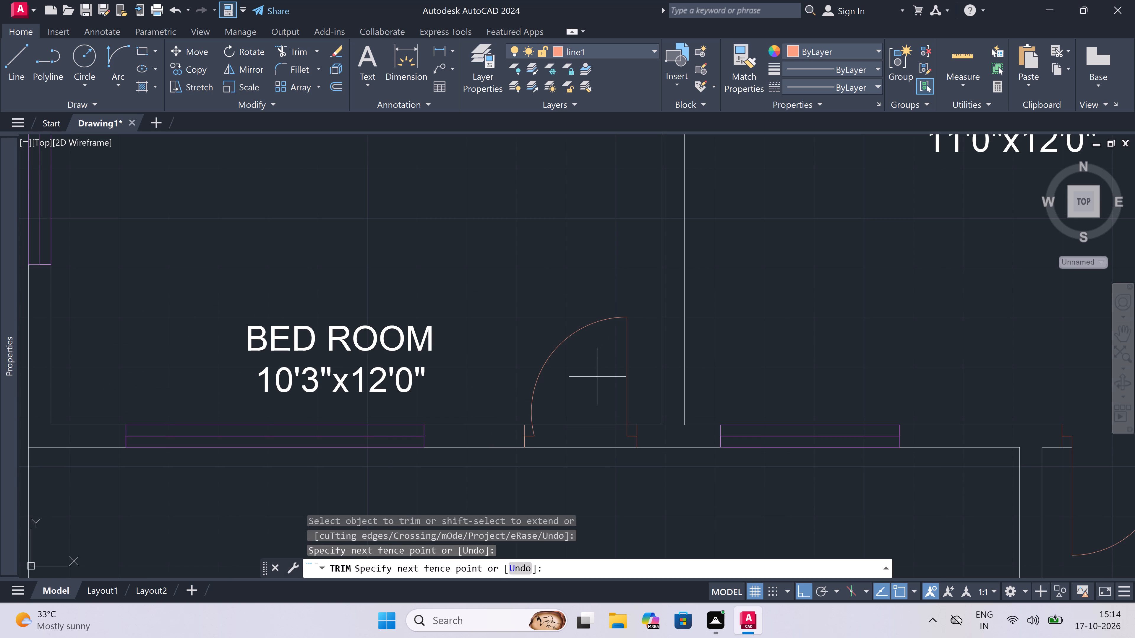
click(577, 480)
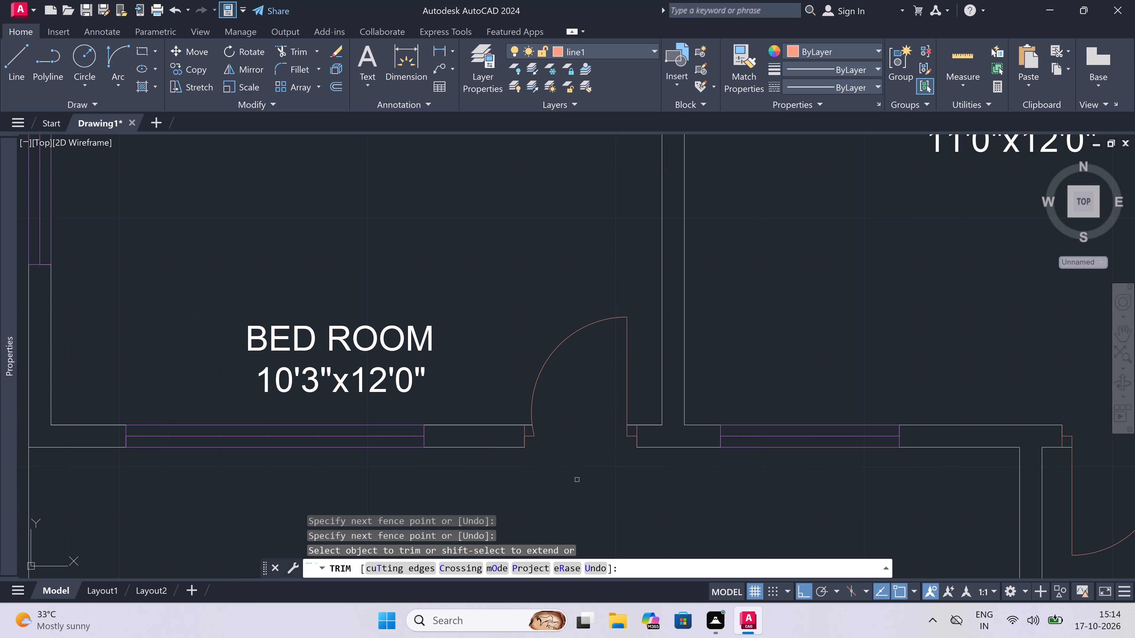
key(Escape)
Delete the whole window, including its end lines, from the bottom wall of the 11'0"x12'0" room beside the bedroom.
scroll(552, 435, down, 1)
scroll(705, 455, up, 2)
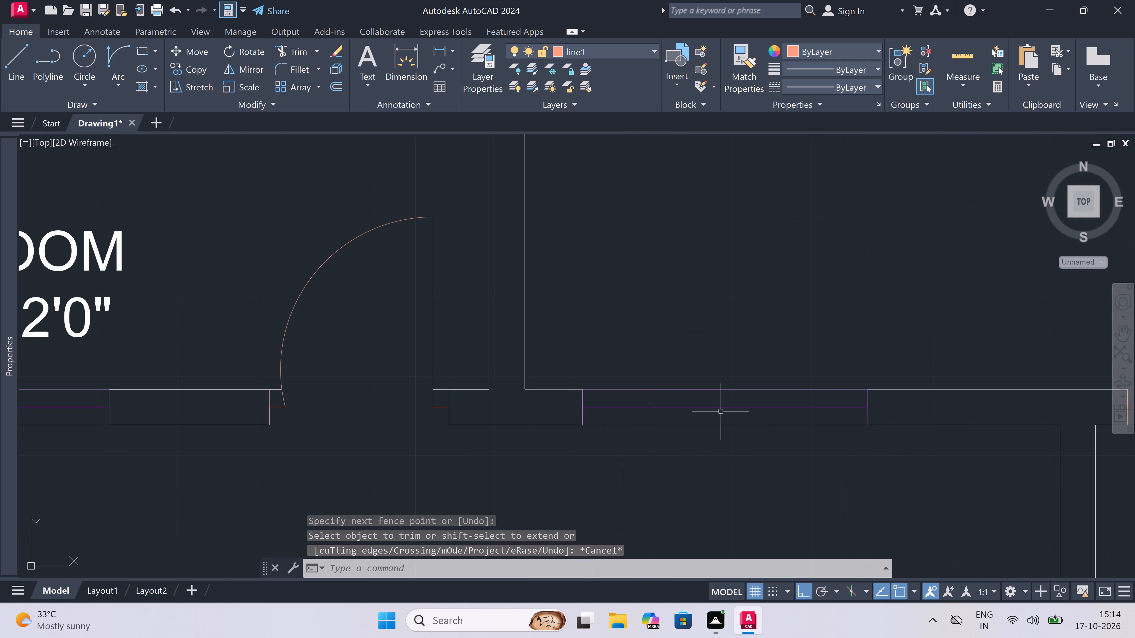
click(740, 351)
click(672, 479)
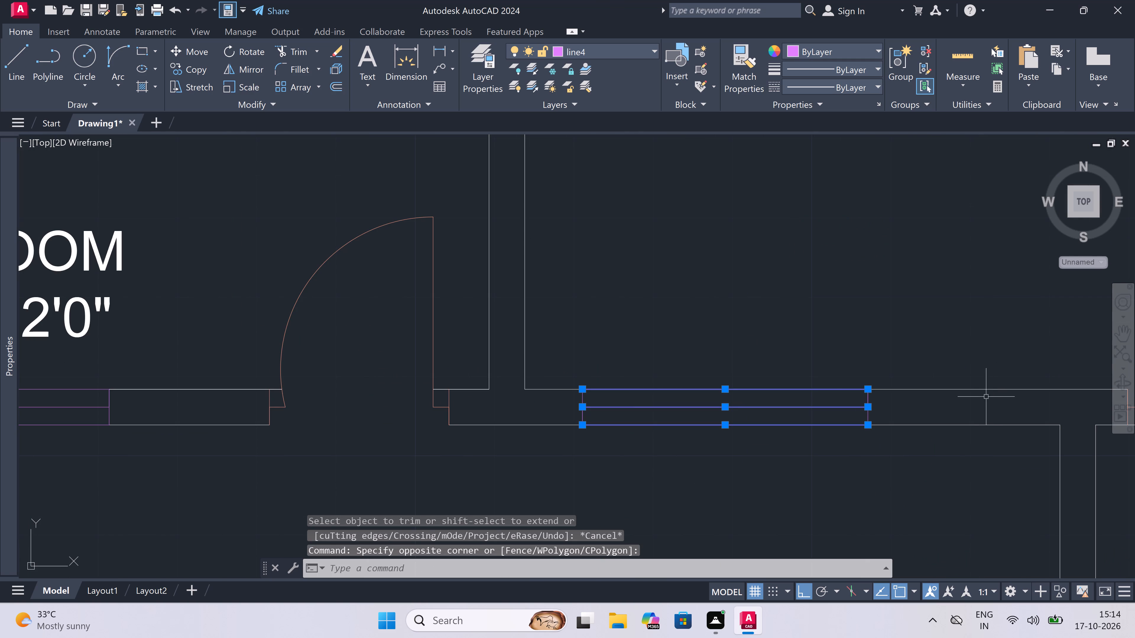
click(973, 401)
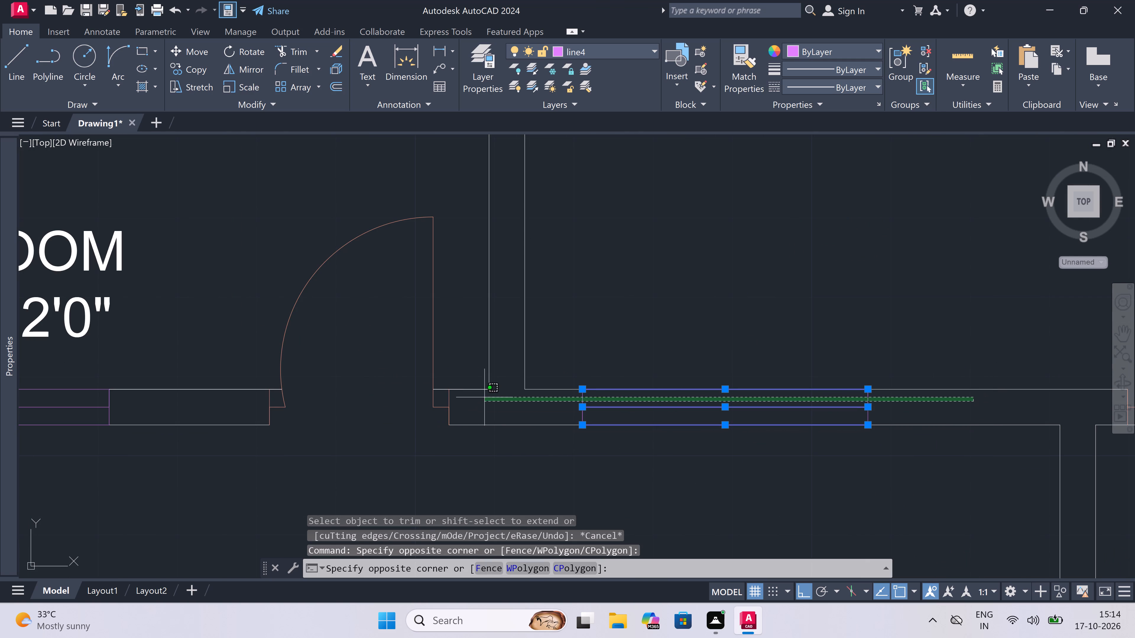
click(499, 420)
key(Delete)
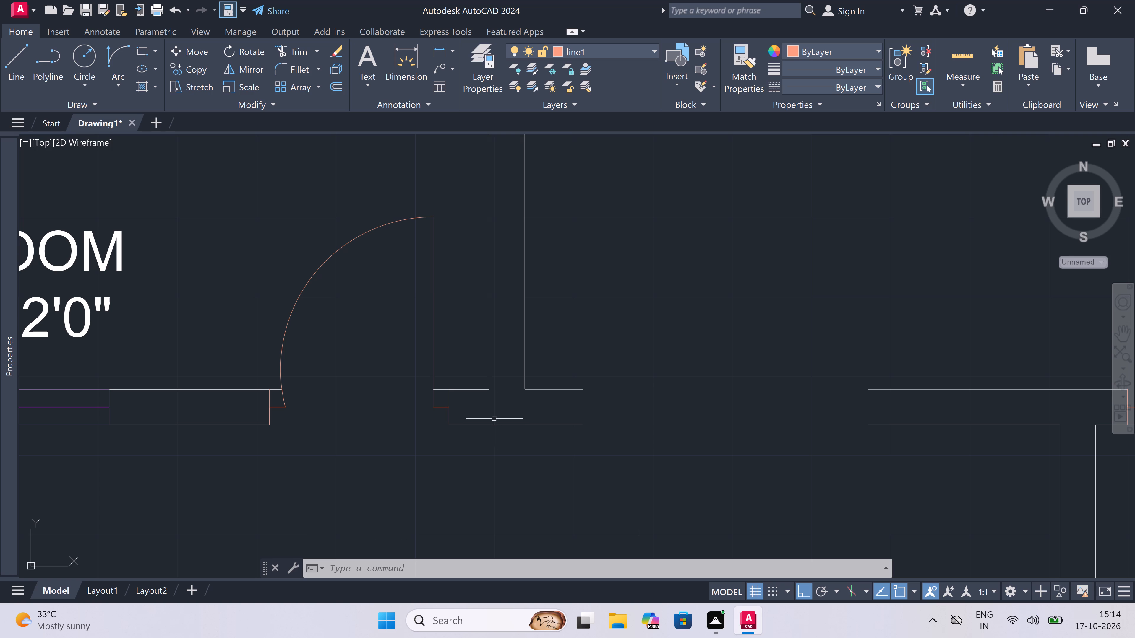
Extend both wall lines across the gap left by the deleted window so the wall is continuous.
text(ex)
key(space)
click(538, 364)
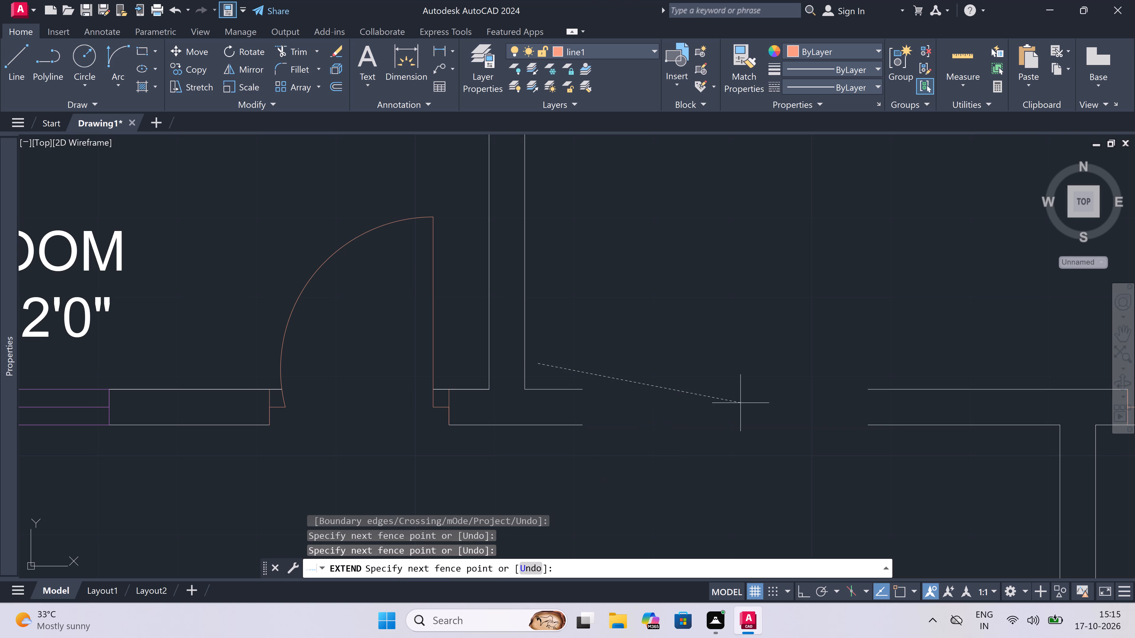
click(809, 376)
click(893, 353)
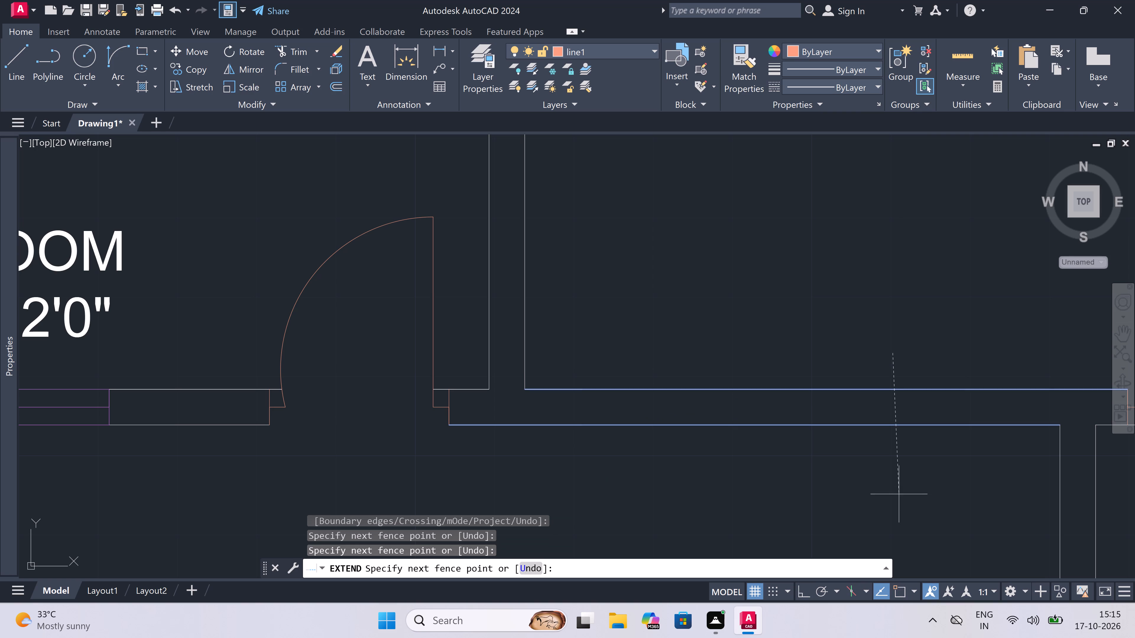
click(890, 487)
key(Escape)
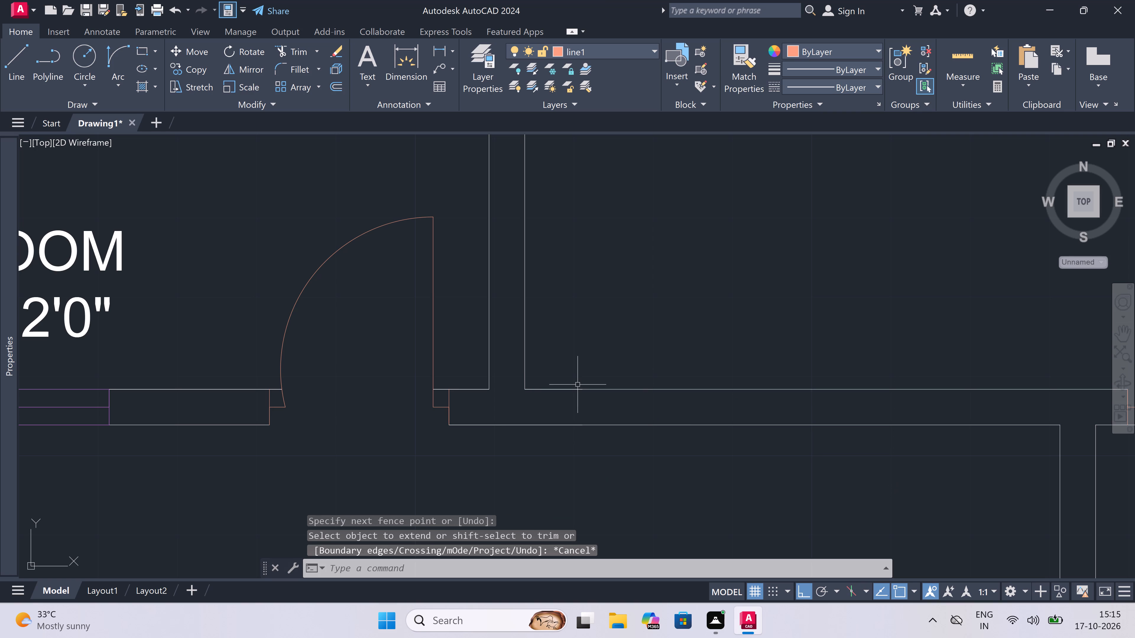
Draw a door jamb across the neighbouring room's bottom wall near the partition, with a 2" stop from its midpoint and a 2' leaf upward.
key(l)
key(space)
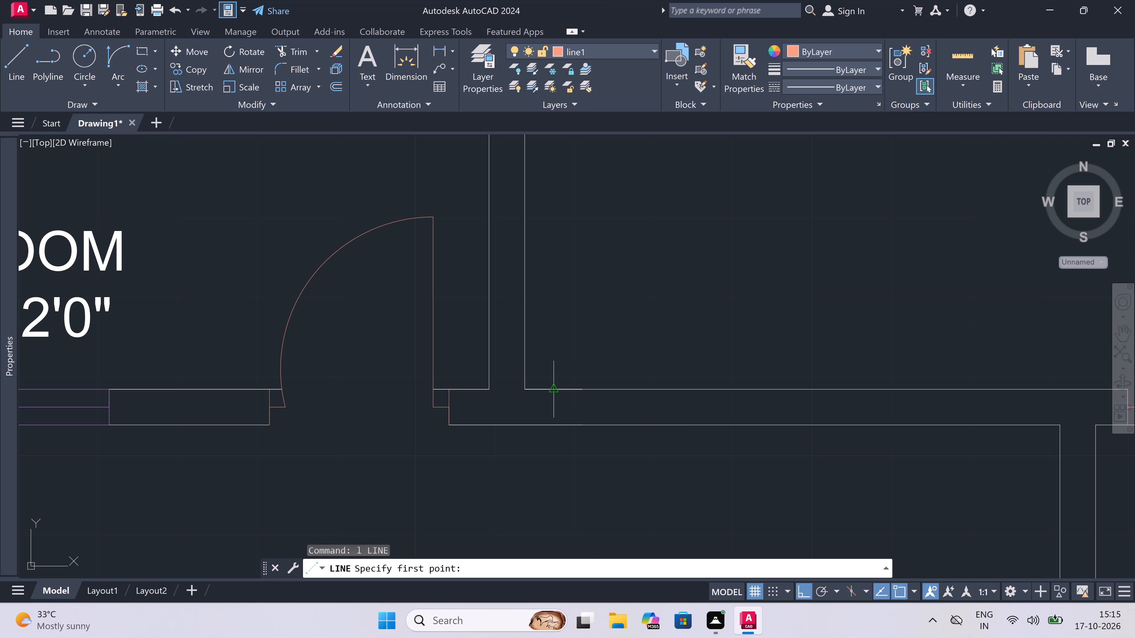
click(553, 388)
click(553, 424)
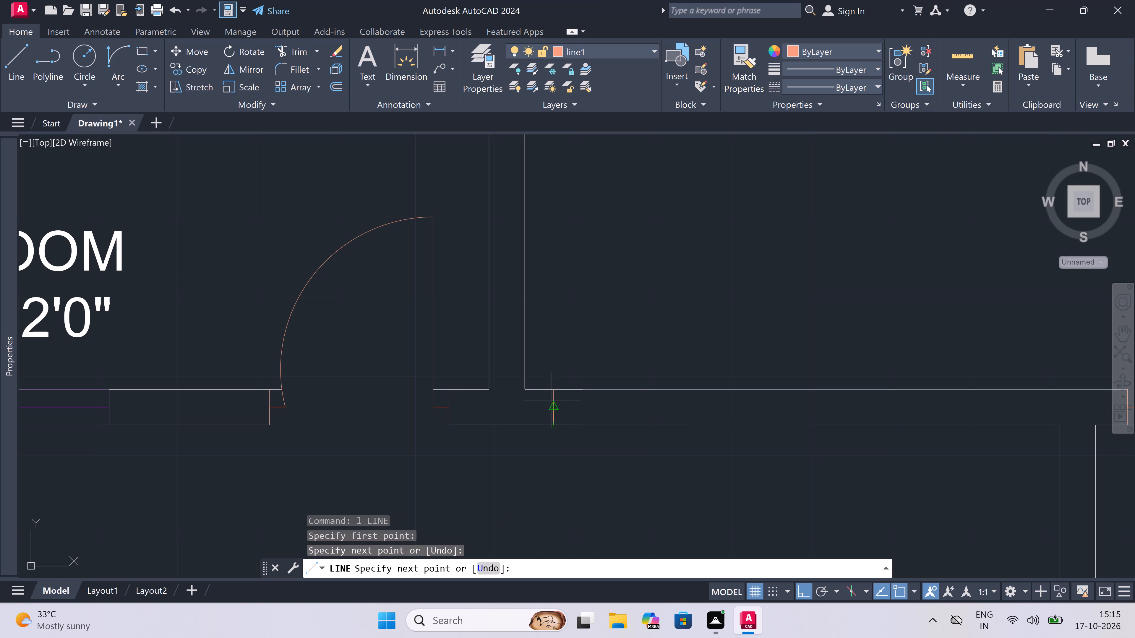
click(551, 400)
text(2")
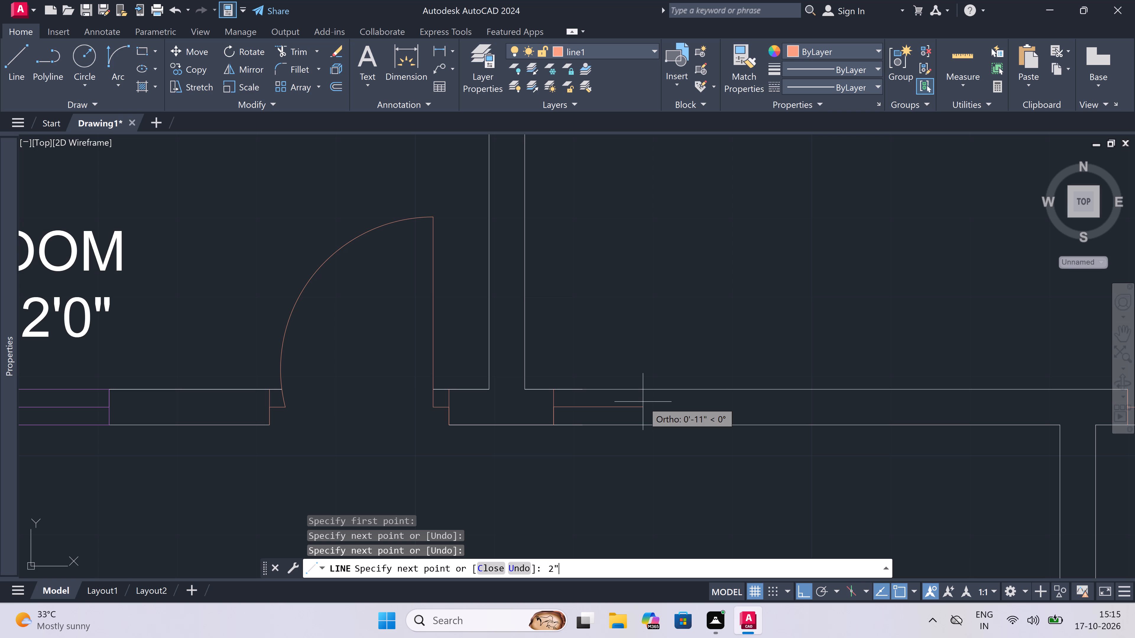
key(space)
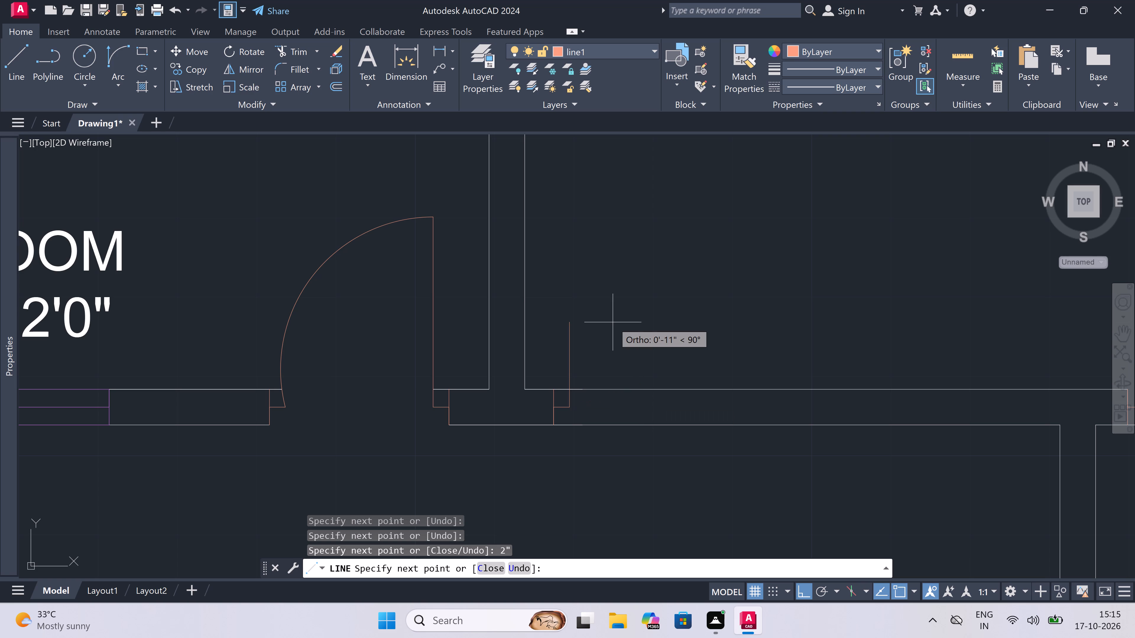
text(2')
key(space)
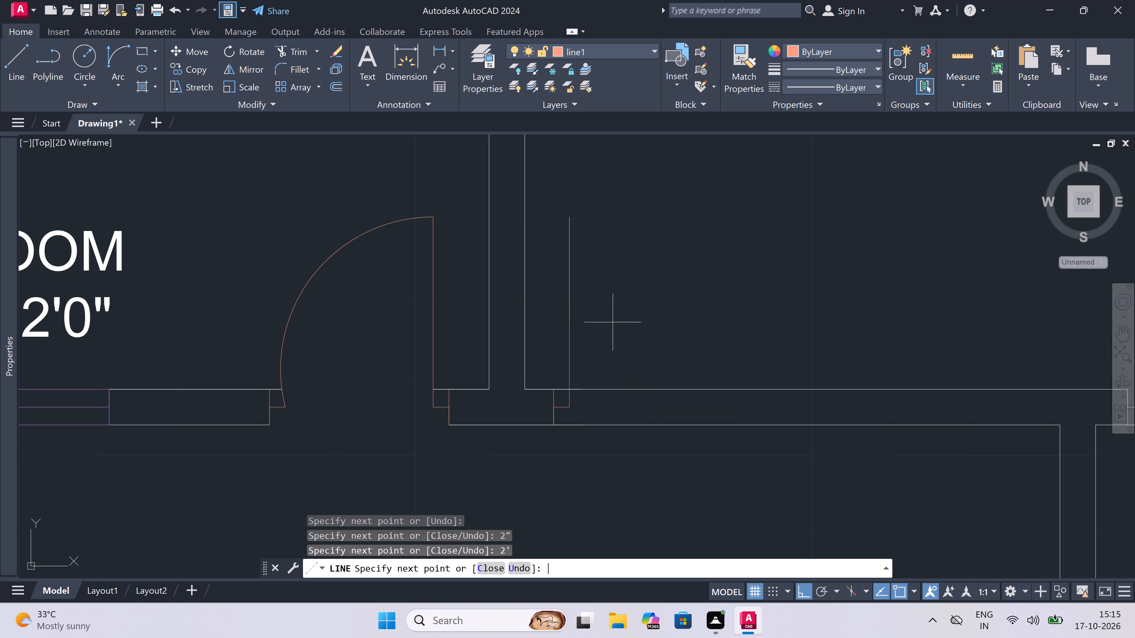
key(Escape)
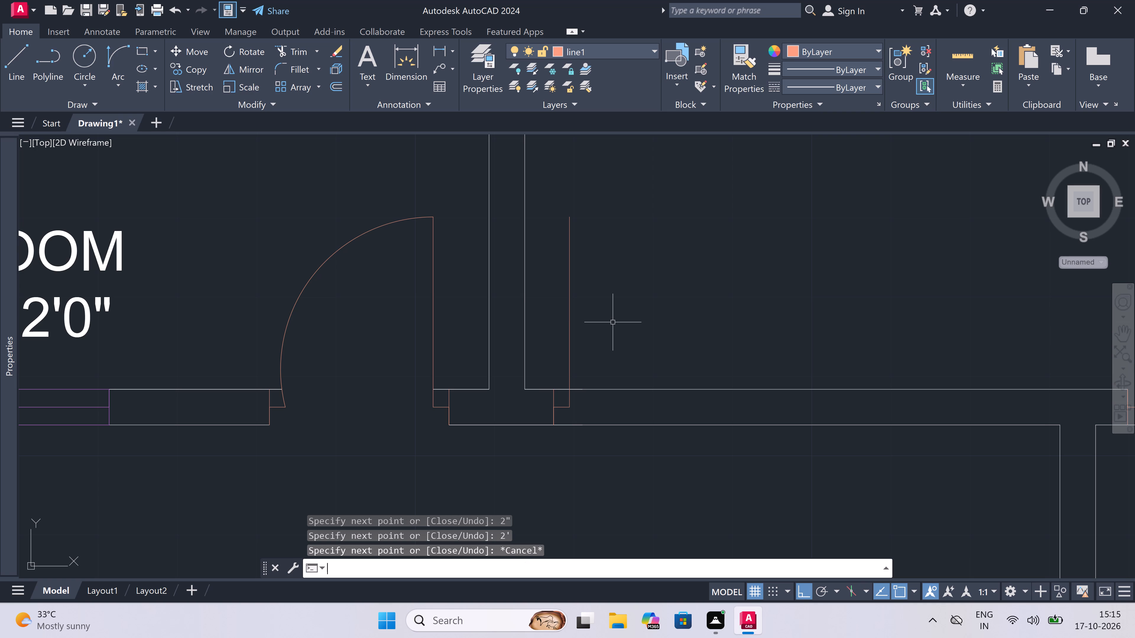
Draw the opposite jamb across the same wall, with a 2" stop from its midpoint pointing back toward the door leaf.
key(space)
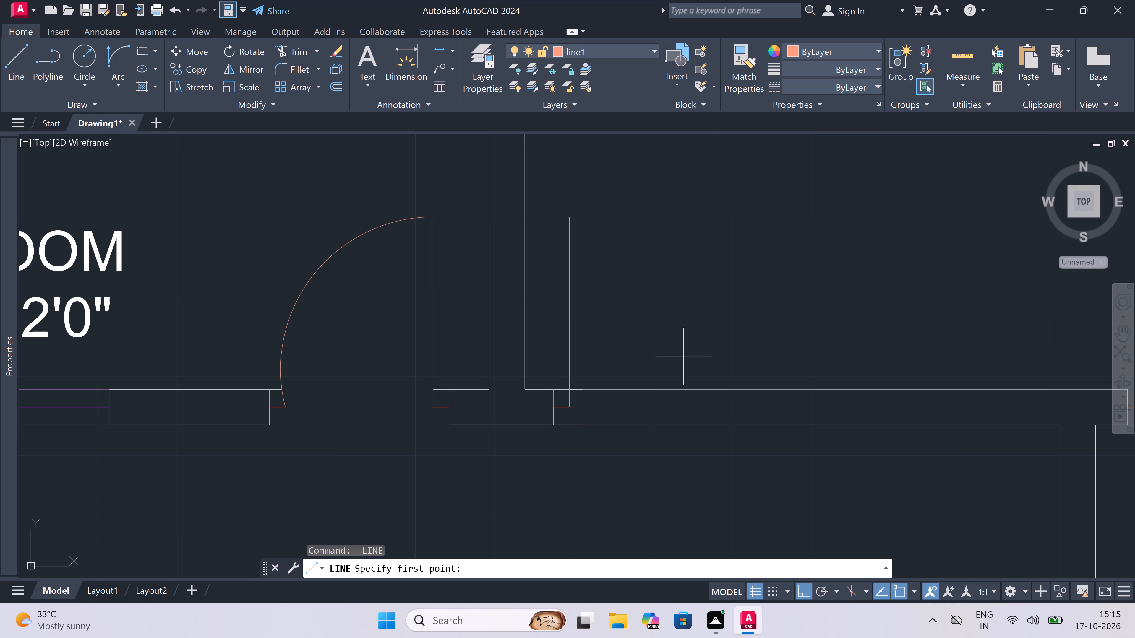
click(726, 391)
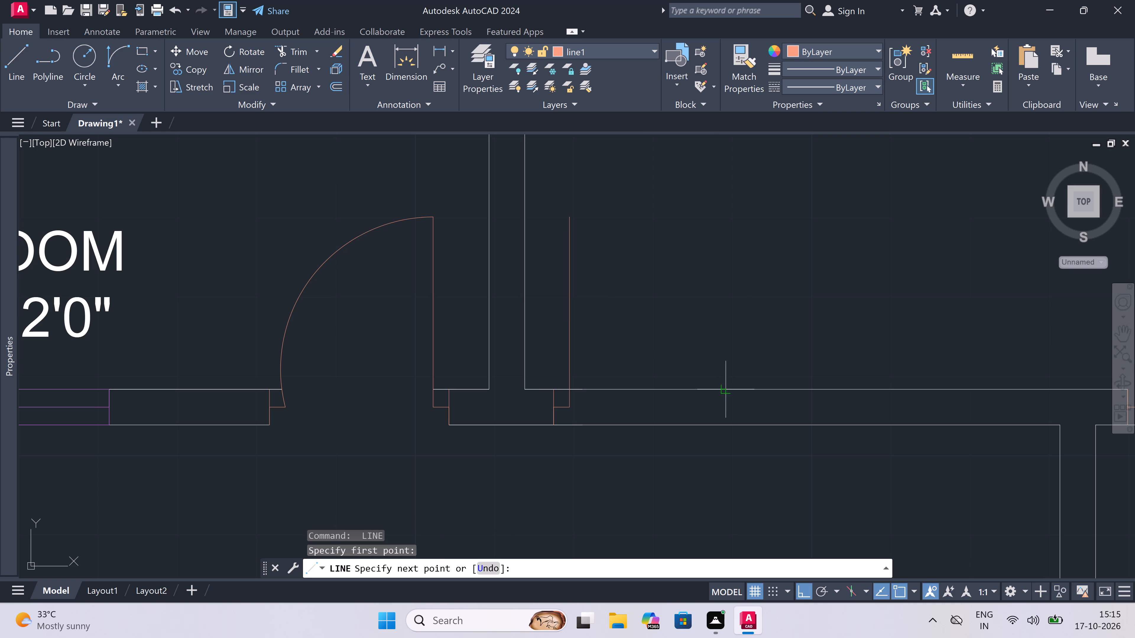
click(721, 425)
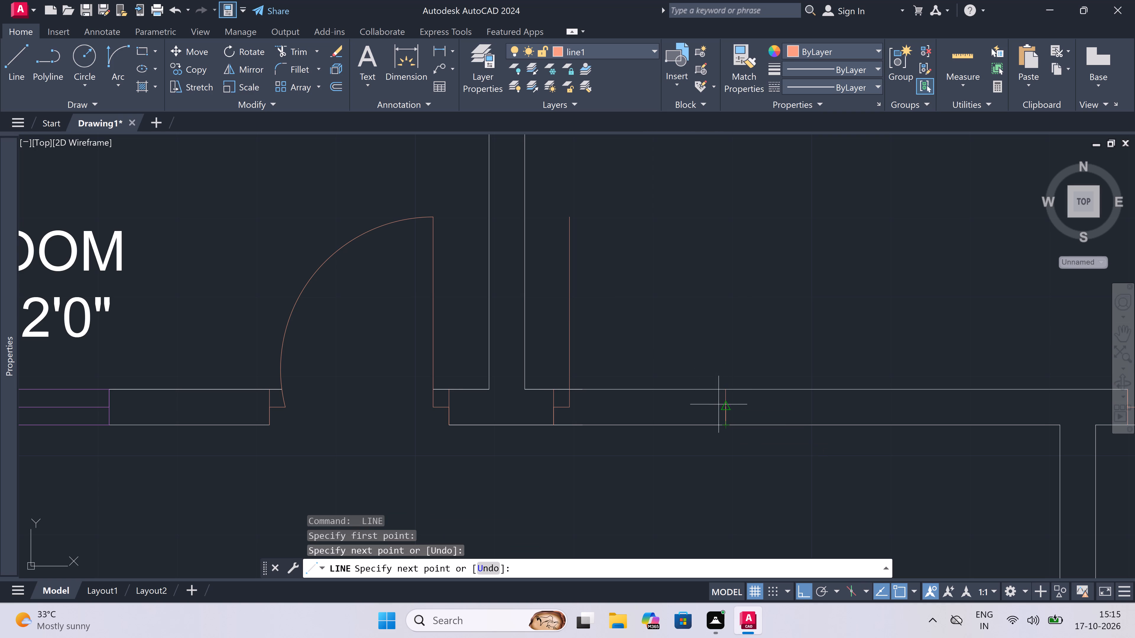
click(720, 406)
key(2)
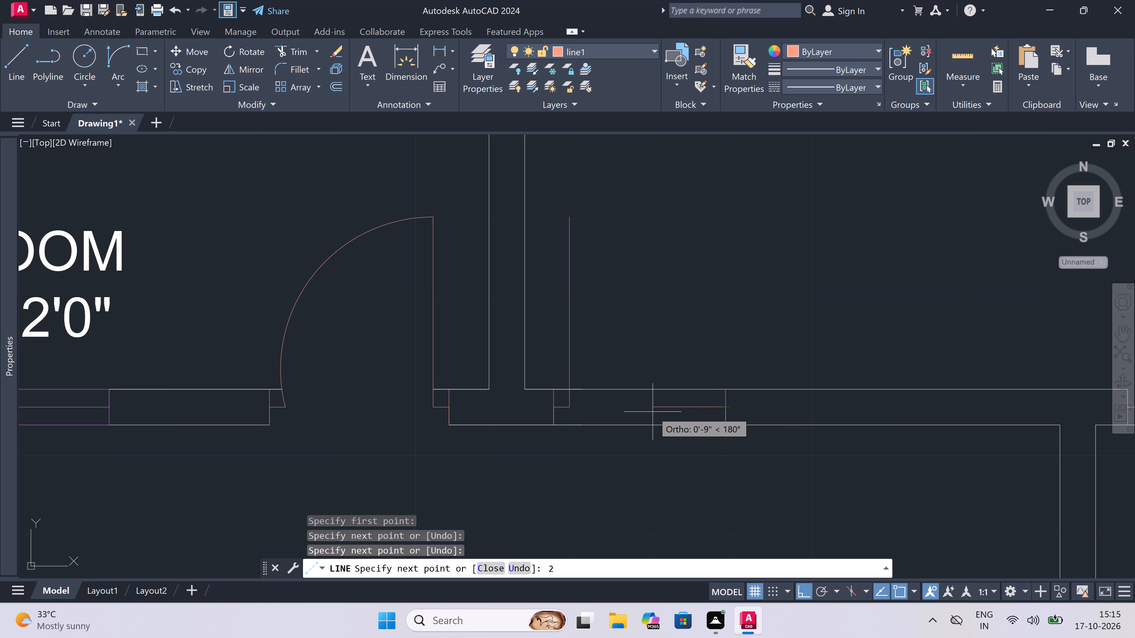
text(")
key(space)
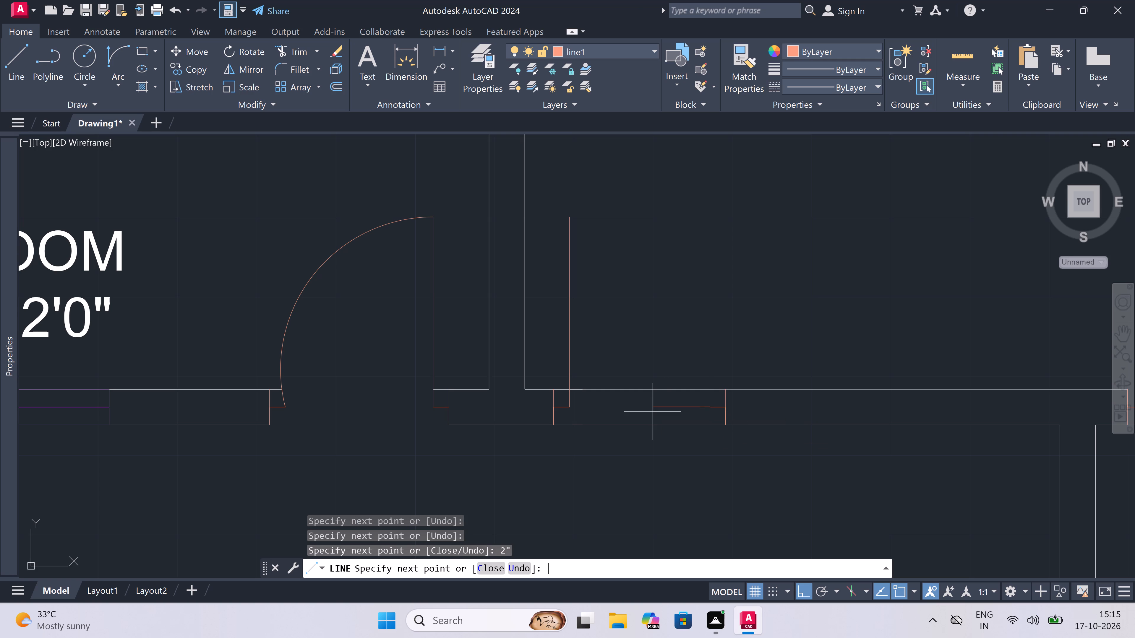
key(Escape)
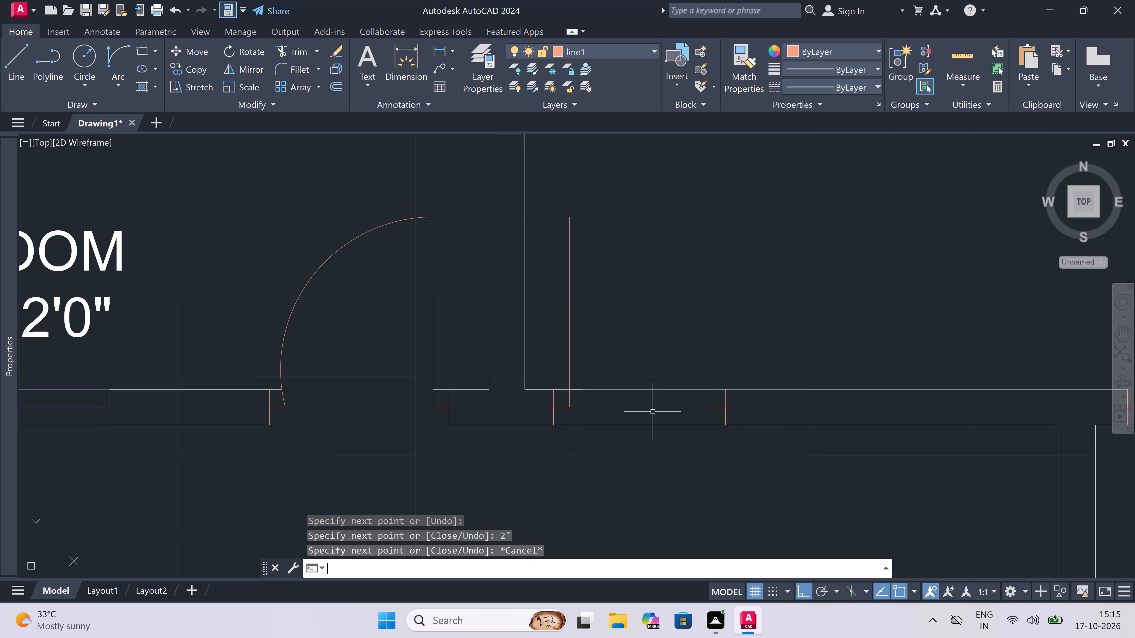
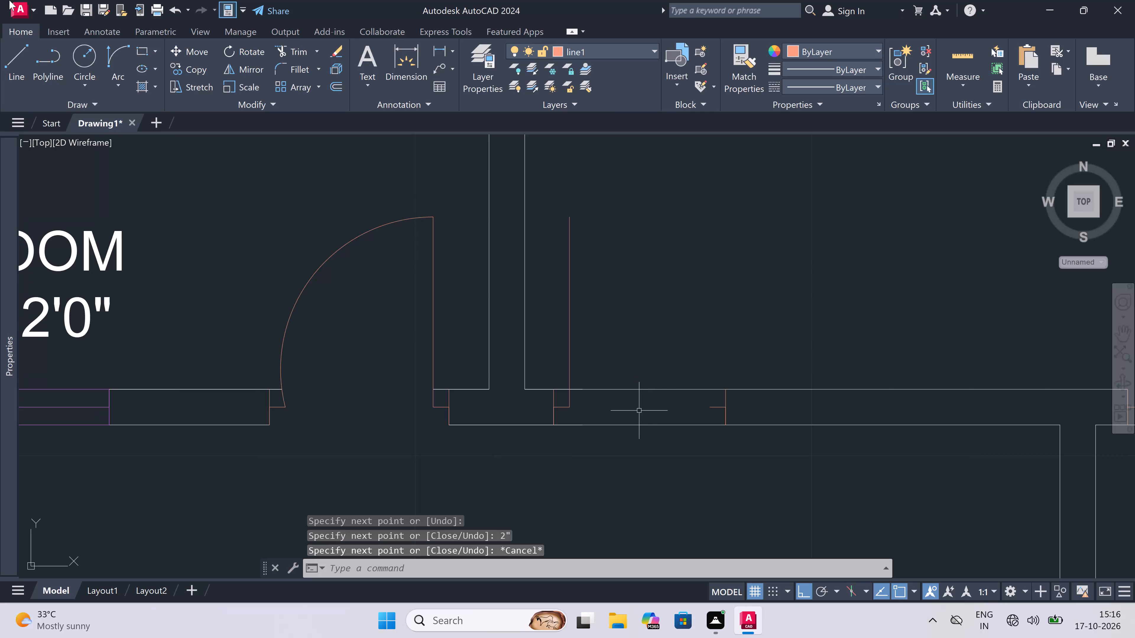
Draw the door's swing arc in the 11'0"x12'0" bedroom from the leaf's top end to the opposite jamb's stop.
click(118, 50)
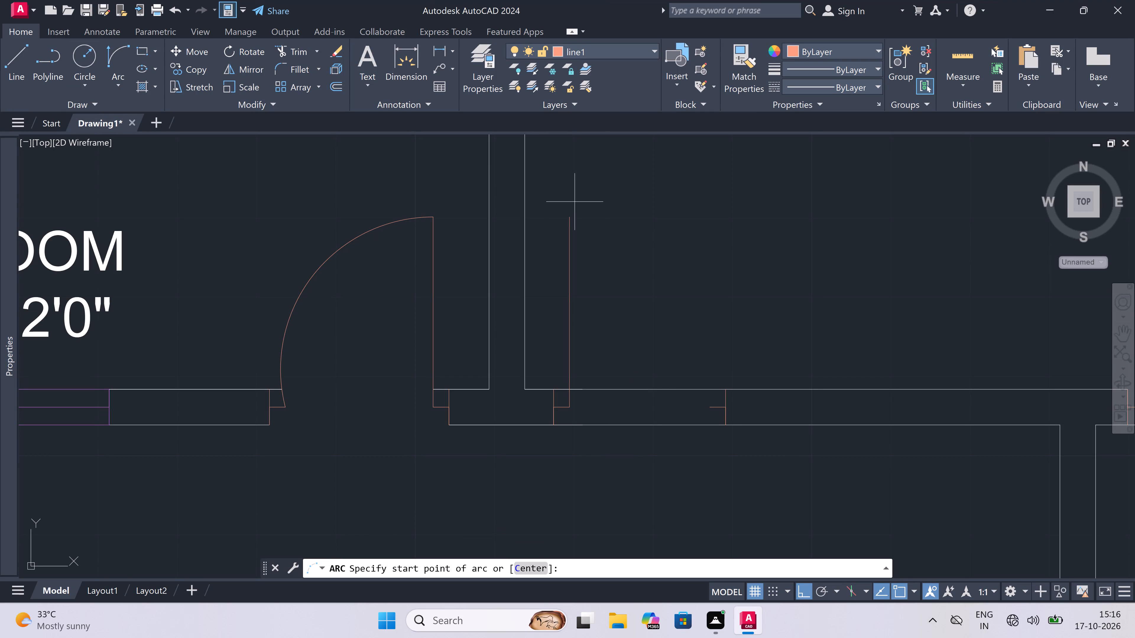
click(573, 222)
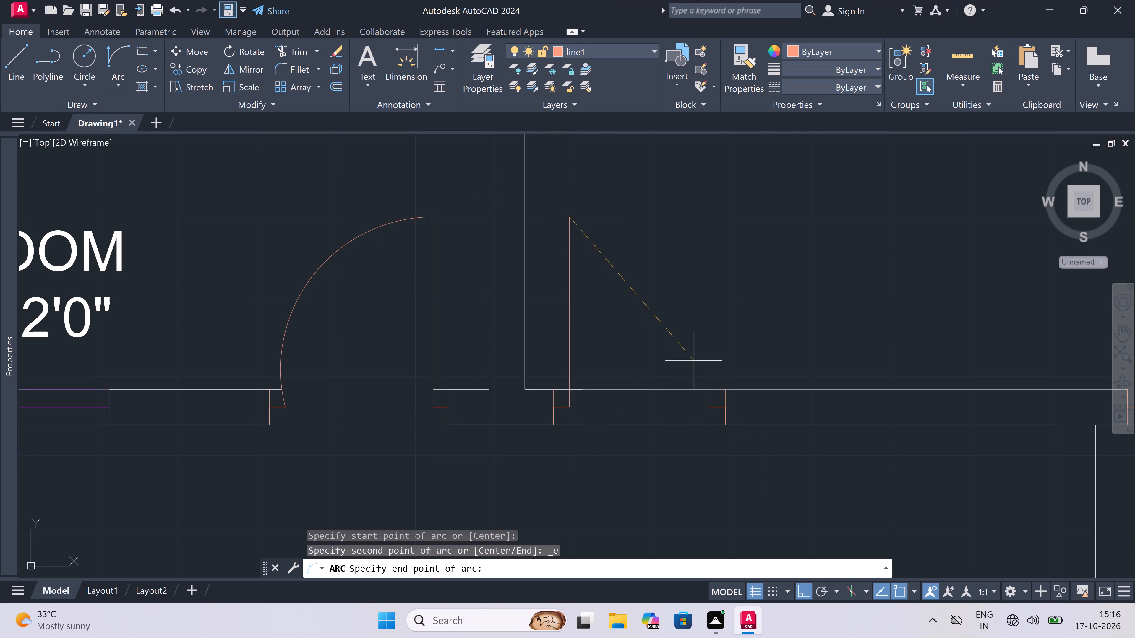
click(705, 407)
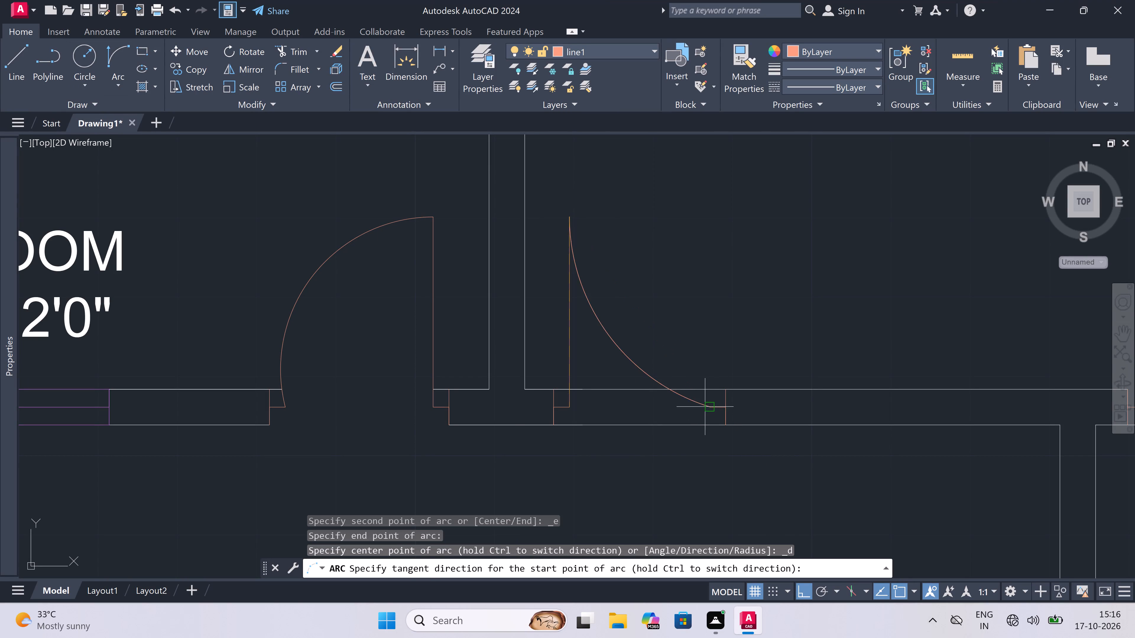
click(730, 347)
Trim both wall lines between the new door's jambs, including the short leftover pieces beside the leaf, to open the doorway.
text(tr)
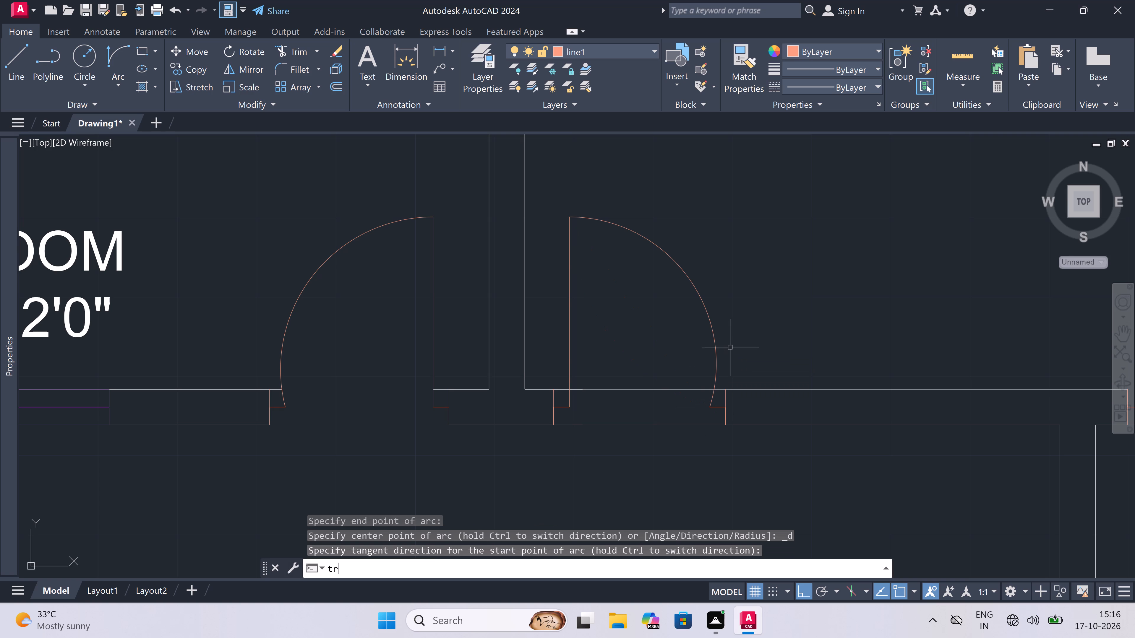
key(space)
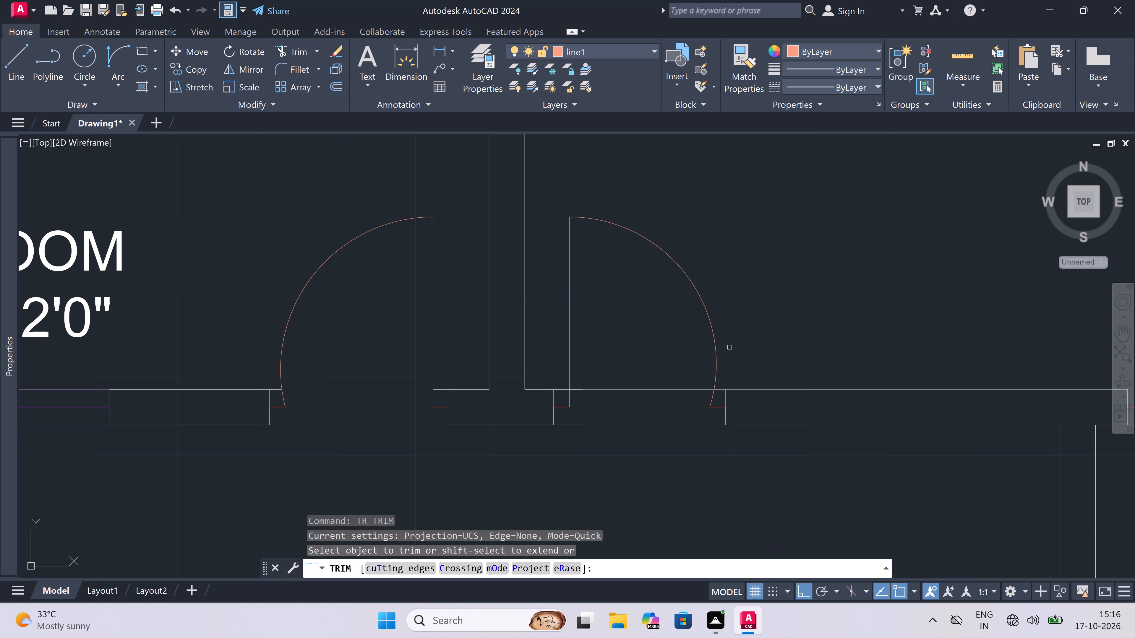
click(691, 380)
click(674, 453)
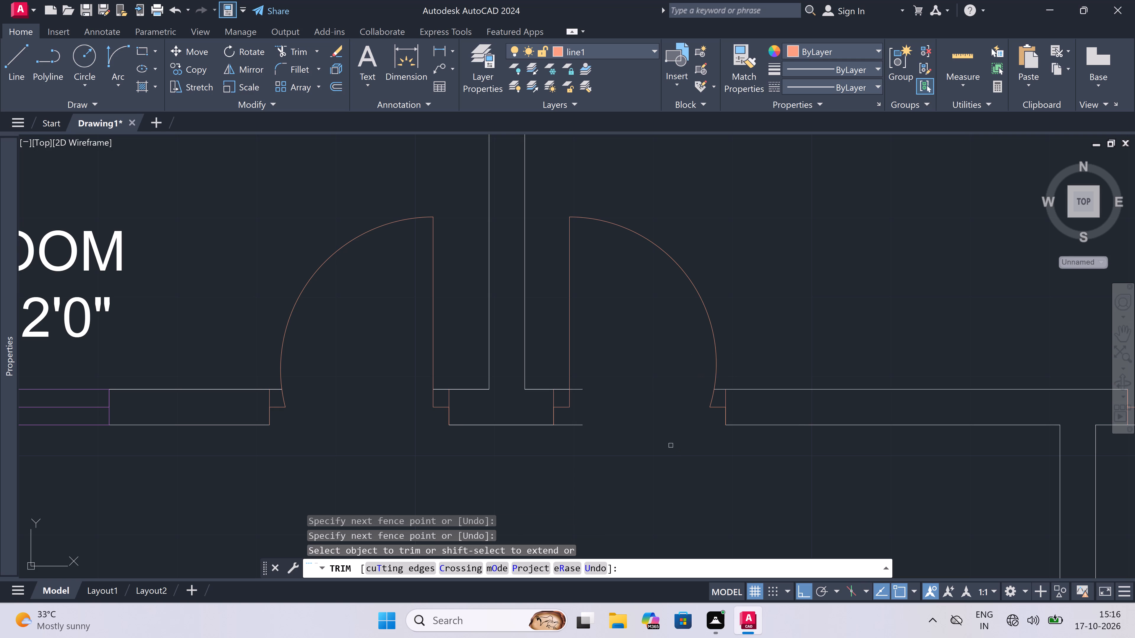
scroll(572, 435, up, 4)
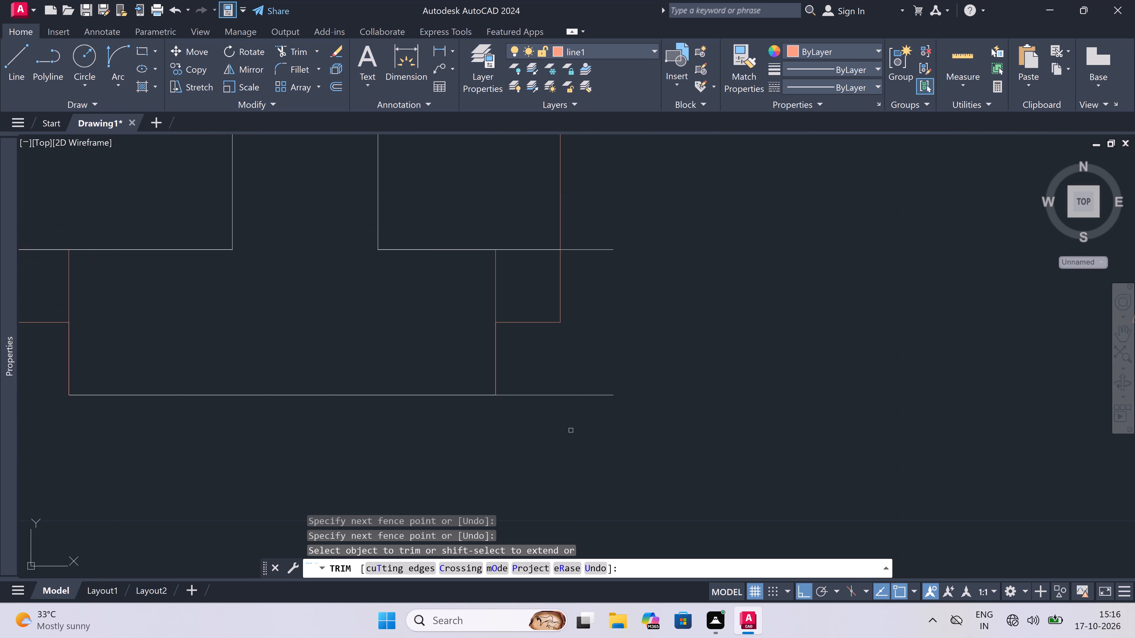
click(571, 422)
click(583, 220)
scroll(614, 298, down, 3)
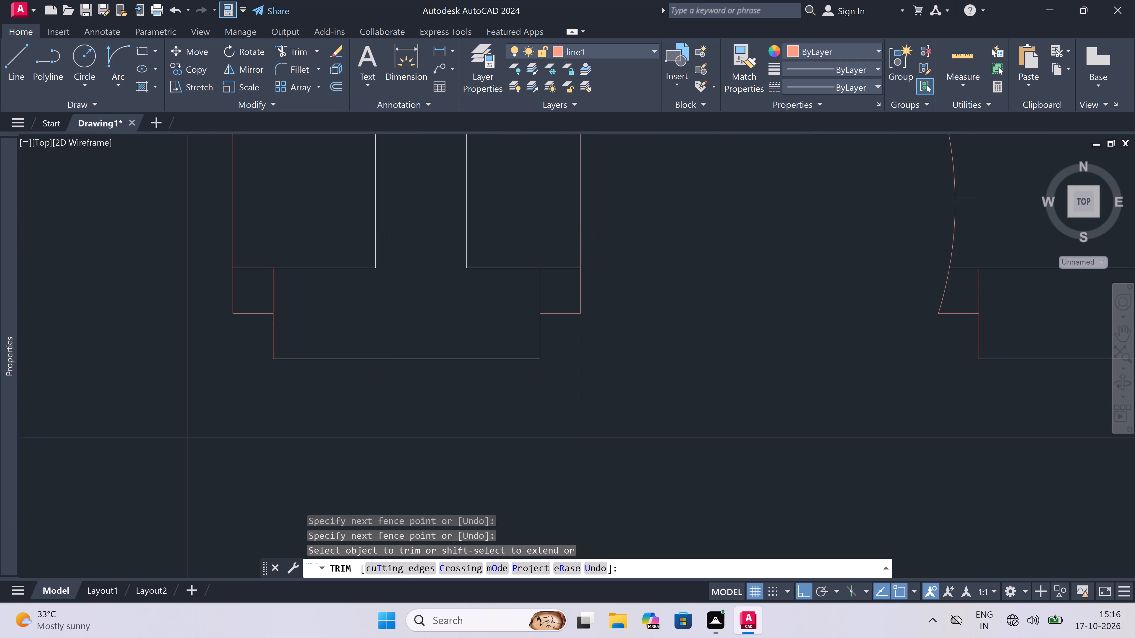
key(Escape)
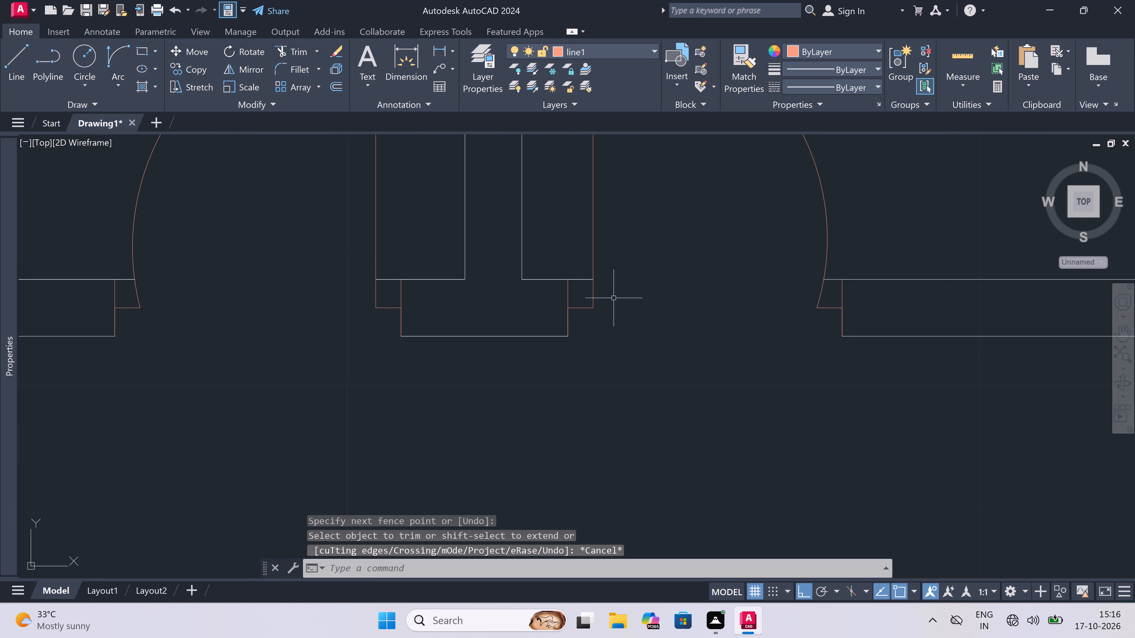
Delete the whole window, including its end lines, from the balcony wall of the mirrored flat's 11'0"x12'0" bedroom.
scroll(591, 363, down, 3)
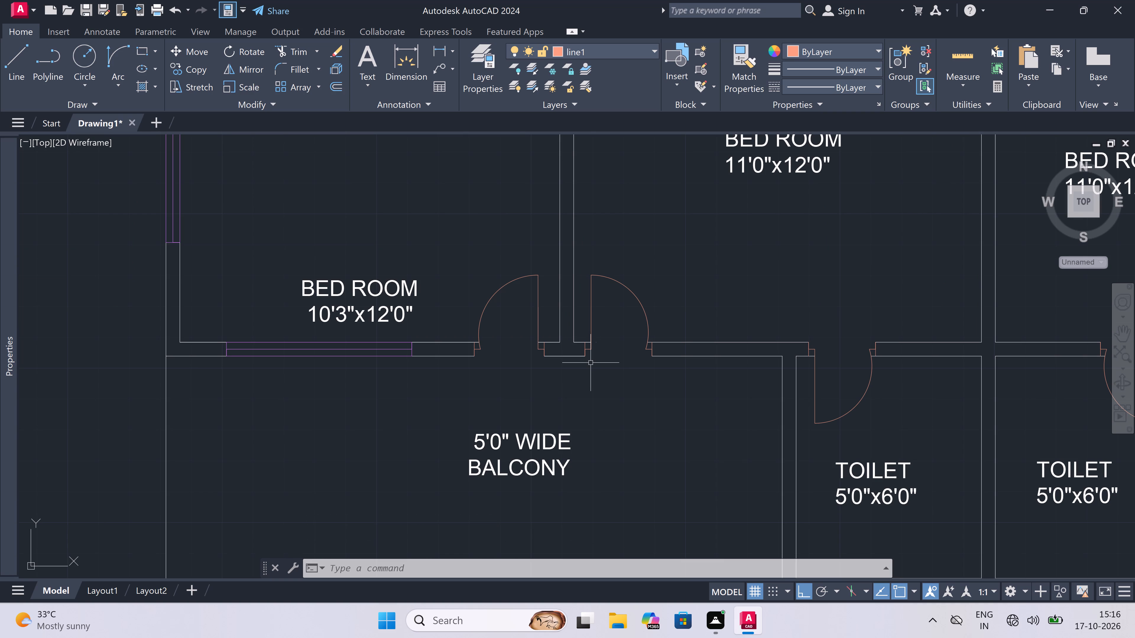
scroll(576, 374, down, 2)
scroll(523, 418, down, 1)
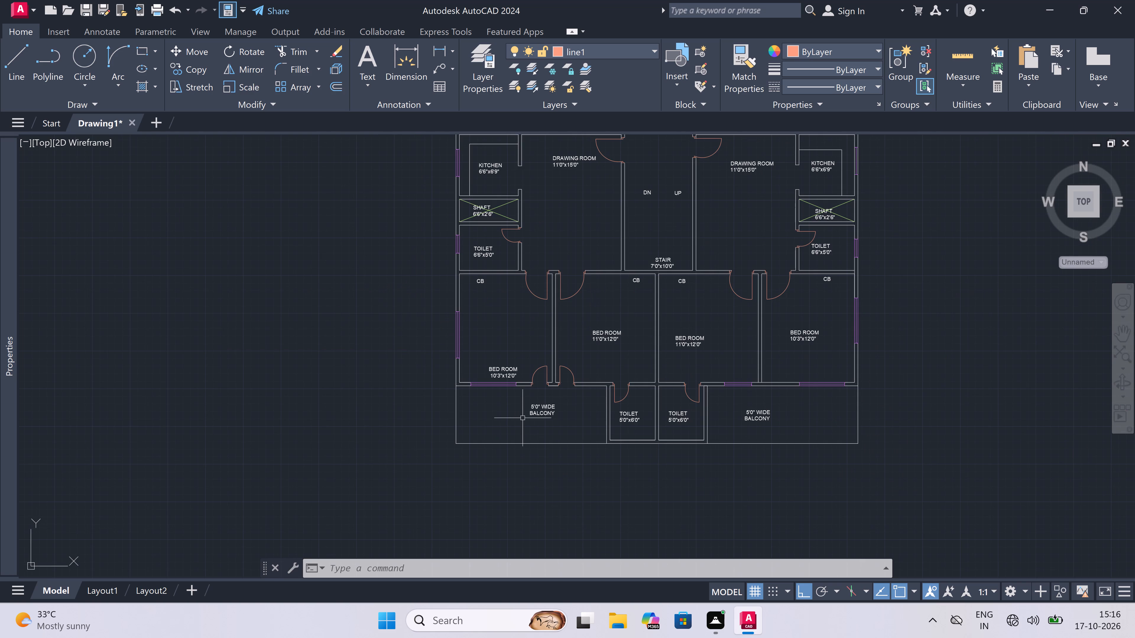
scroll(523, 418, down, 1)
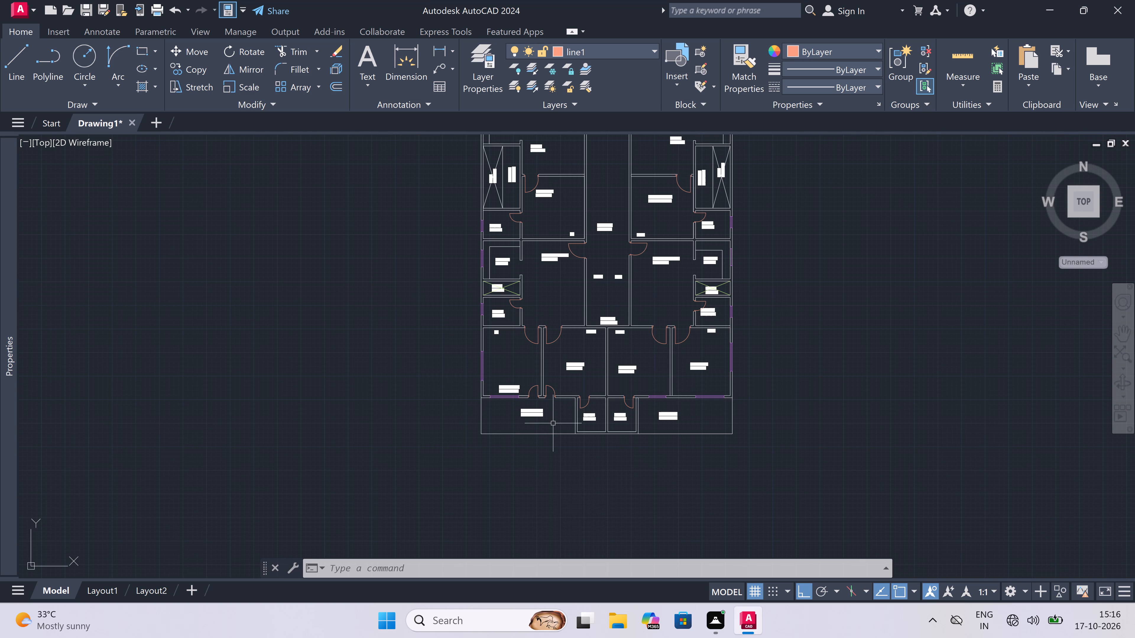
scroll(571, 430, up, 1)
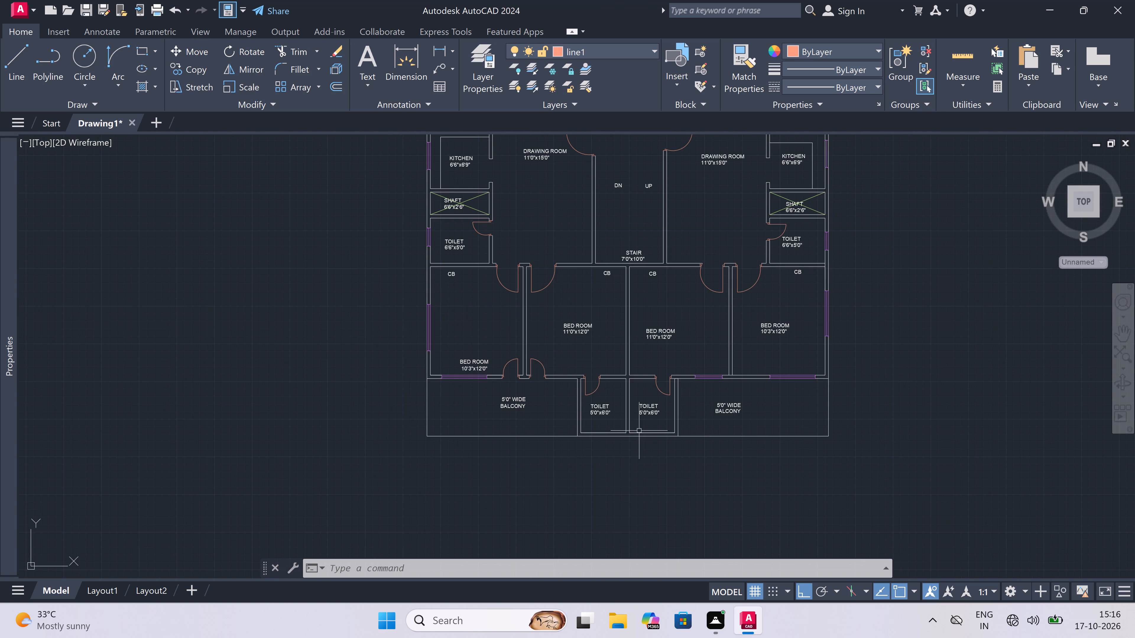
scroll(729, 376, up, 4)
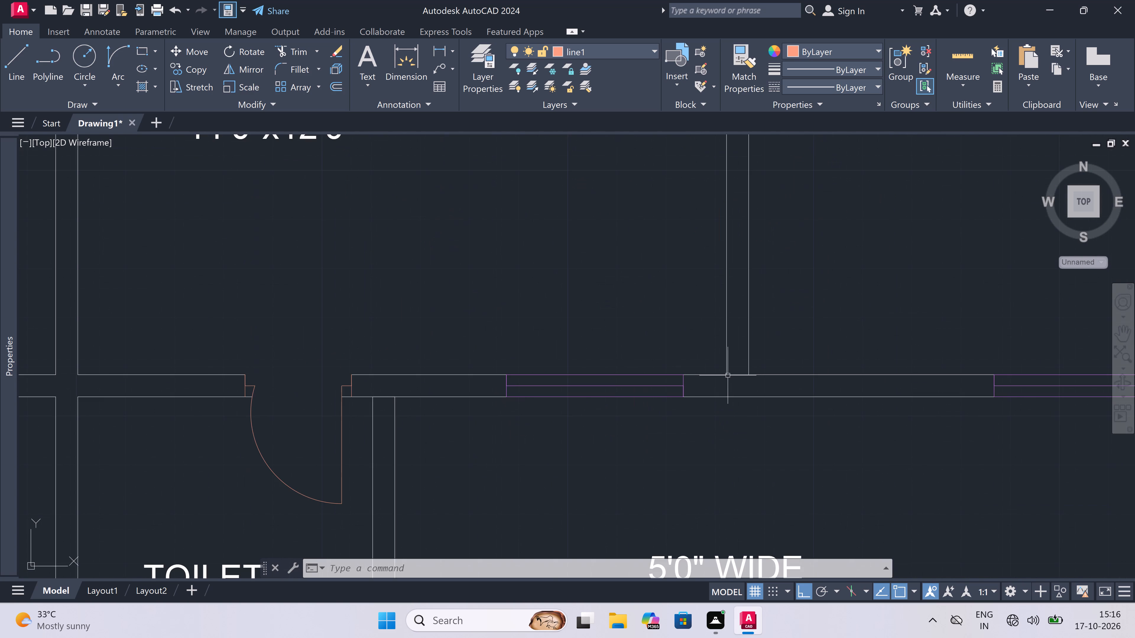
scroll(648, 389, up, 1)
click(714, 377)
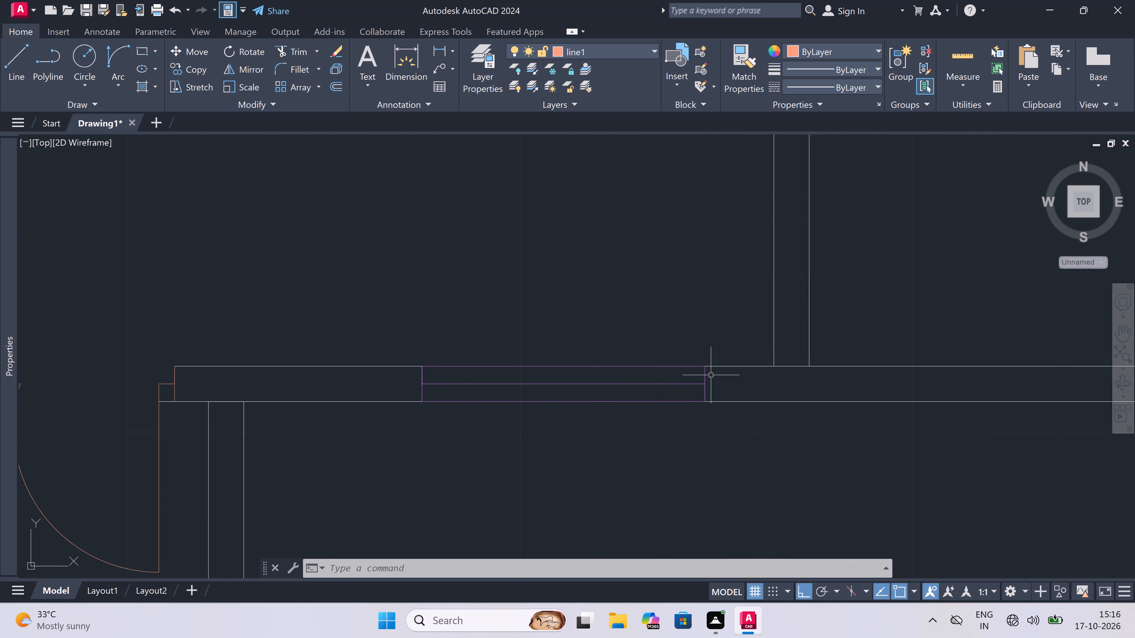
double_click(395, 398)
click(552, 331)
click(476, 442)
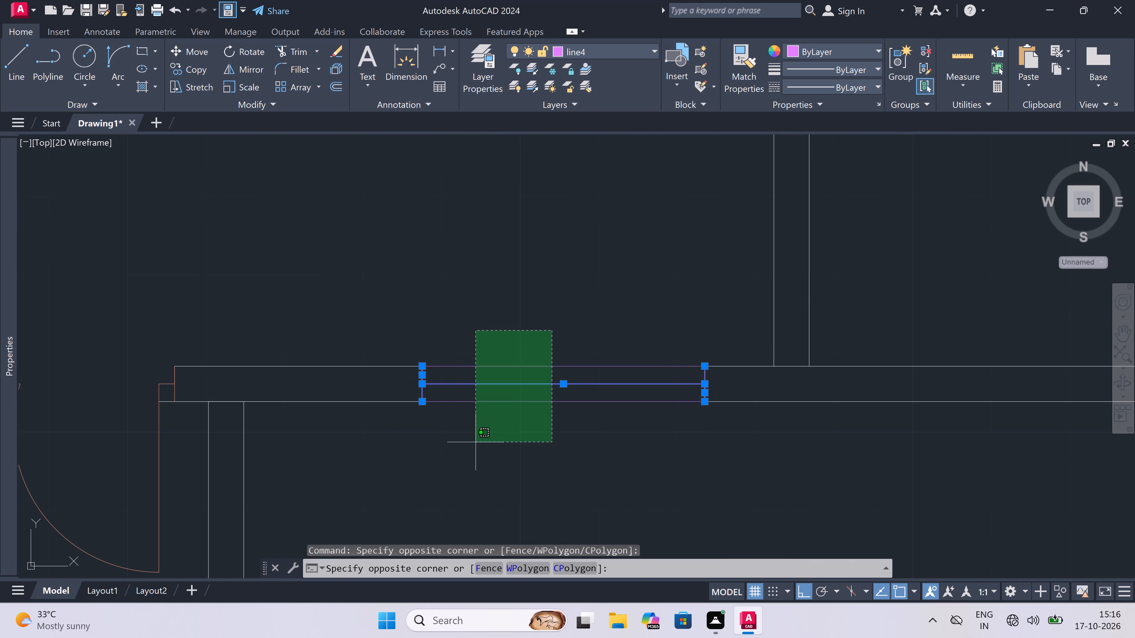
key(Delete)
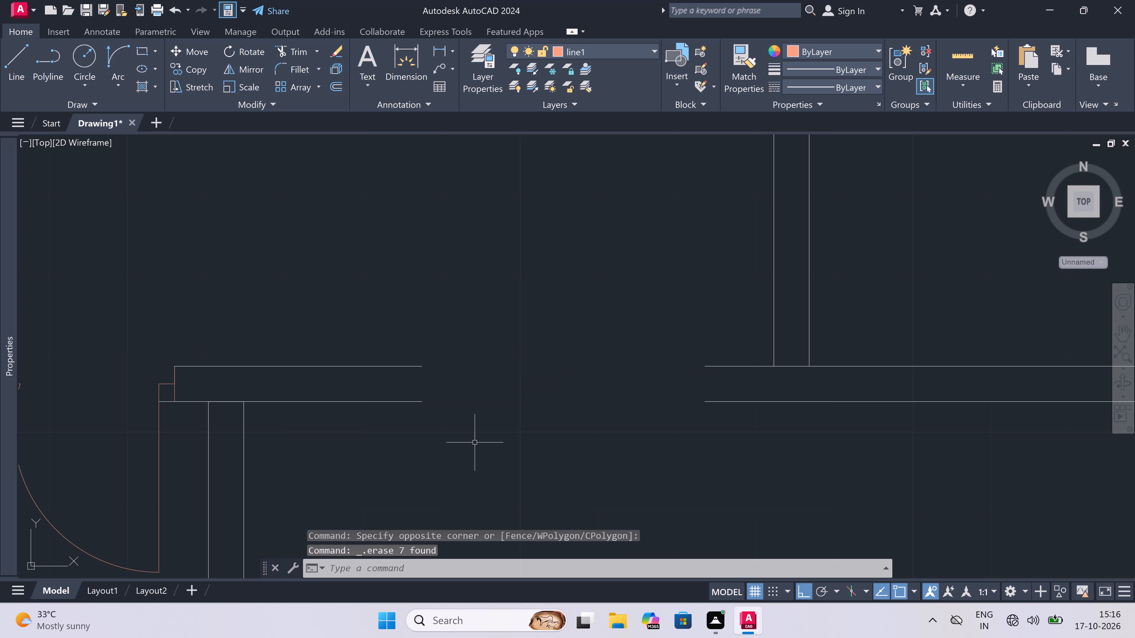
Extend both wall lines across the gap left by the deleted window in the mirrored flat's balcony wall.
text(ex)
key(space)
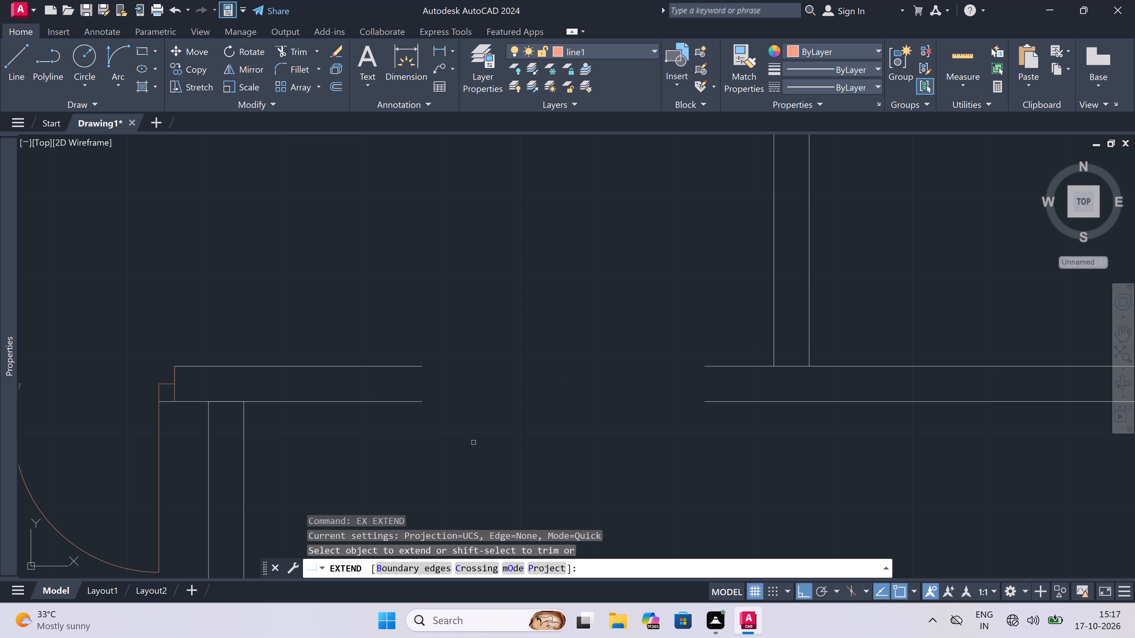
click(359, 336)
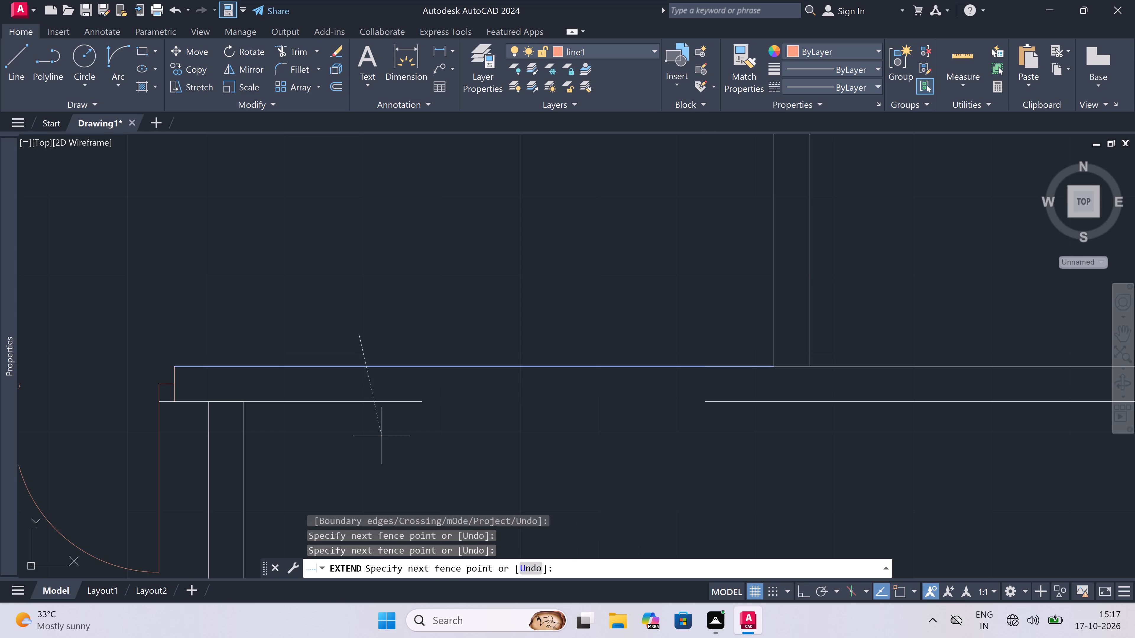
click(413, 441)
click(408, 432)
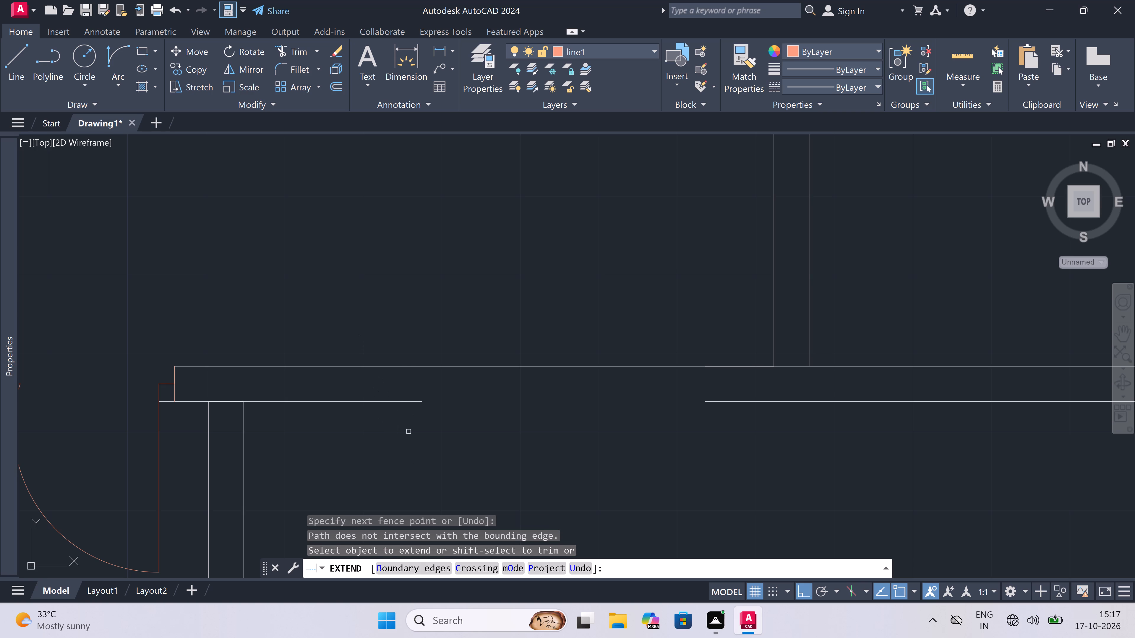
click(411, 373)
scroll(411, 373, down, 4)
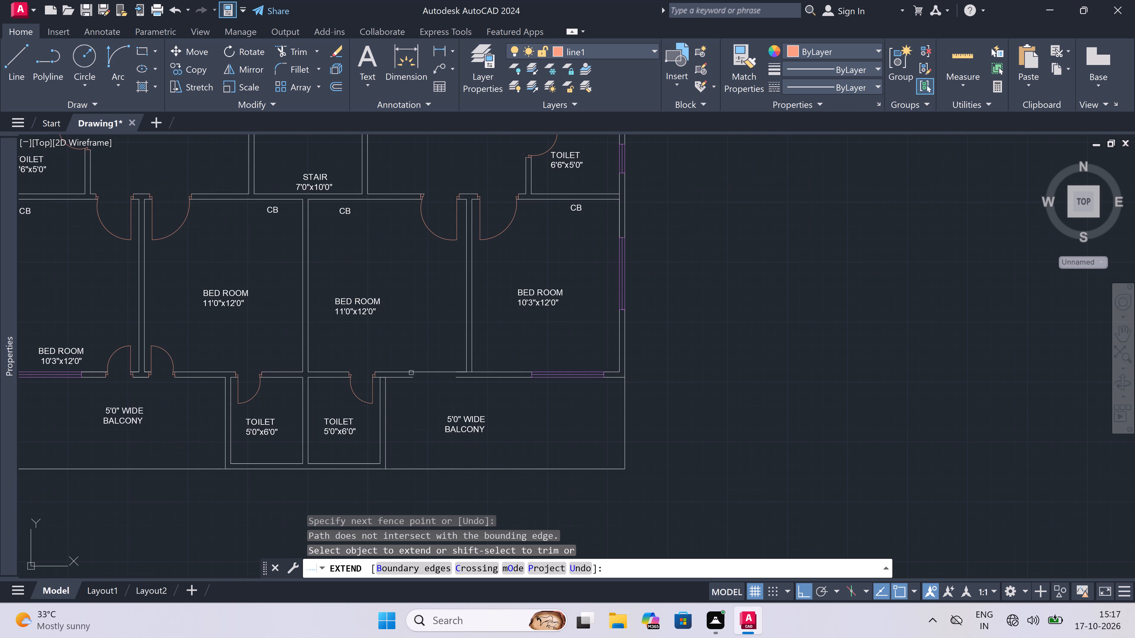
click(410, 379)
scroll(429, 387, up, 1)
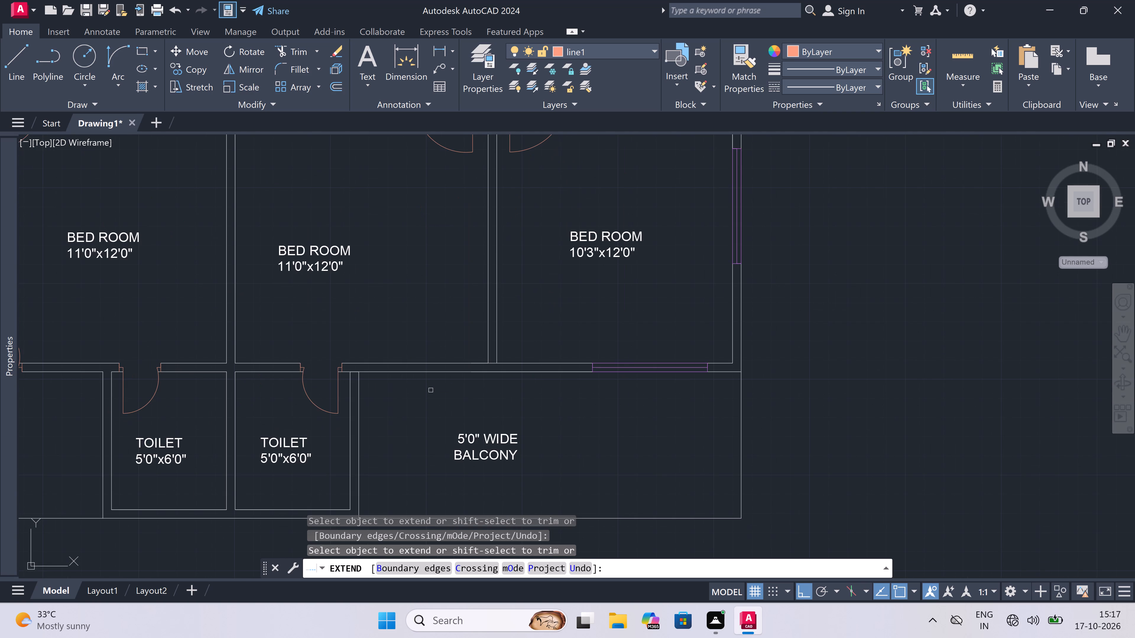
key(Escape)
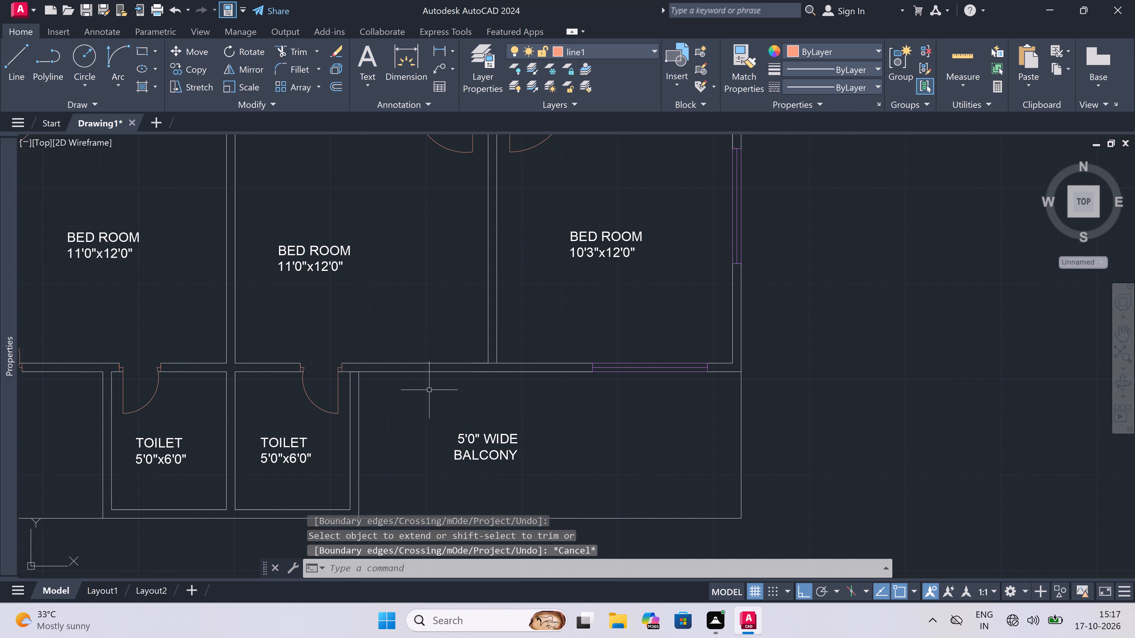
Draw a door jamb across the mirrored 10'3"x12'0" bedroom's balcony wall near the partition, with a 2" stop from its midpoint pointing away from the partition.
text(l)
key(space)
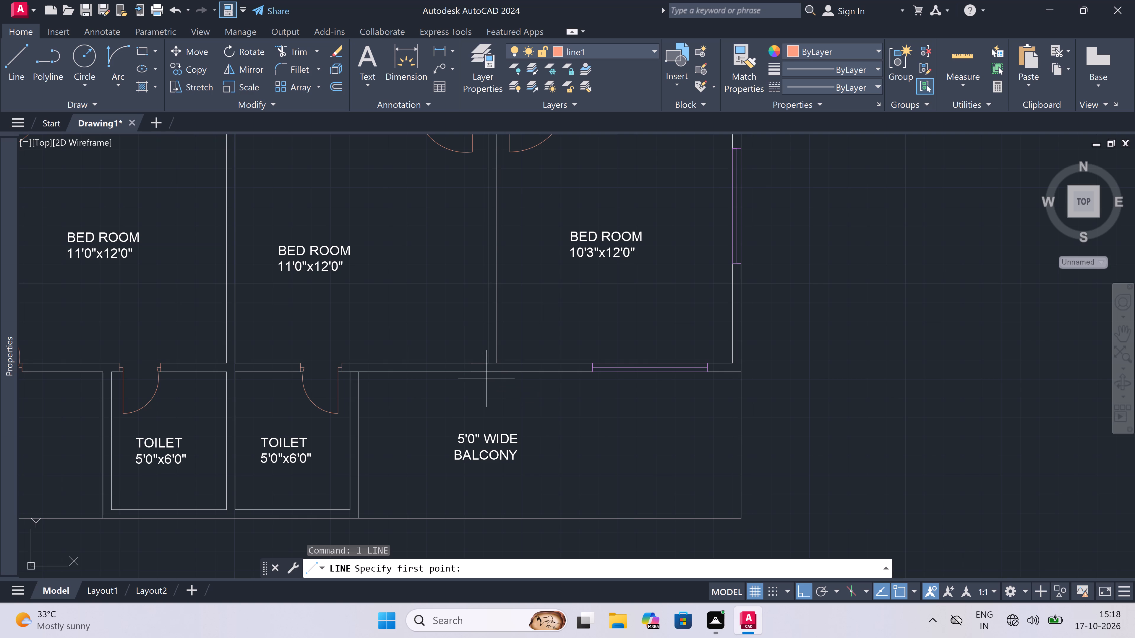
scroll(462, 370, down, 1)
scroll(464, 369, up, 3)
scroll(503, 360, up, 2)
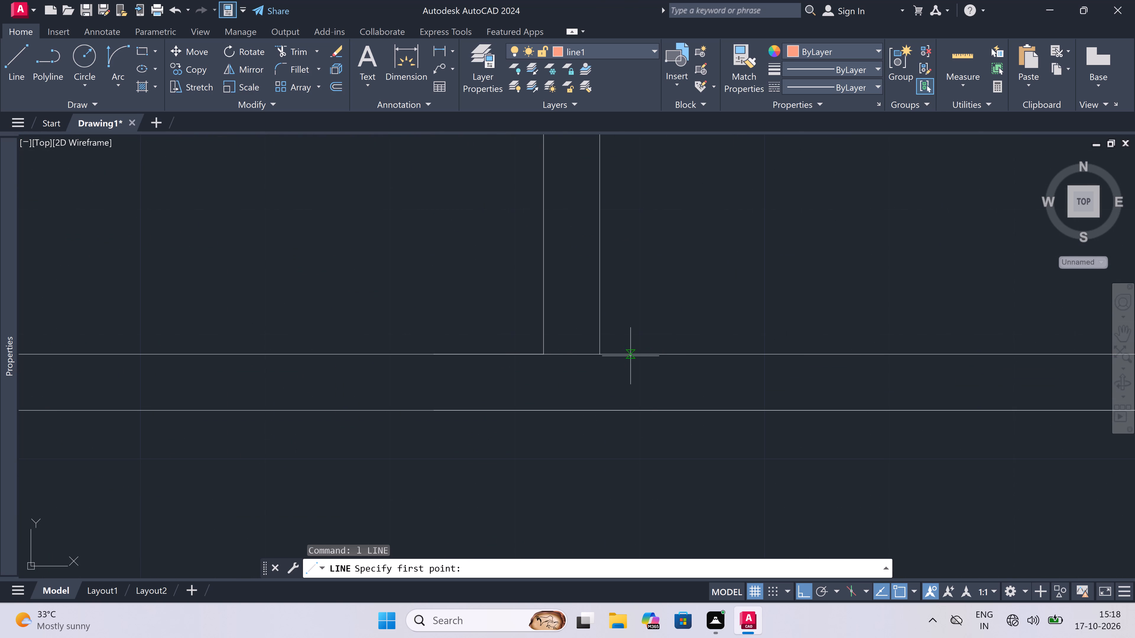
click(650, 352)
click(654, 415)
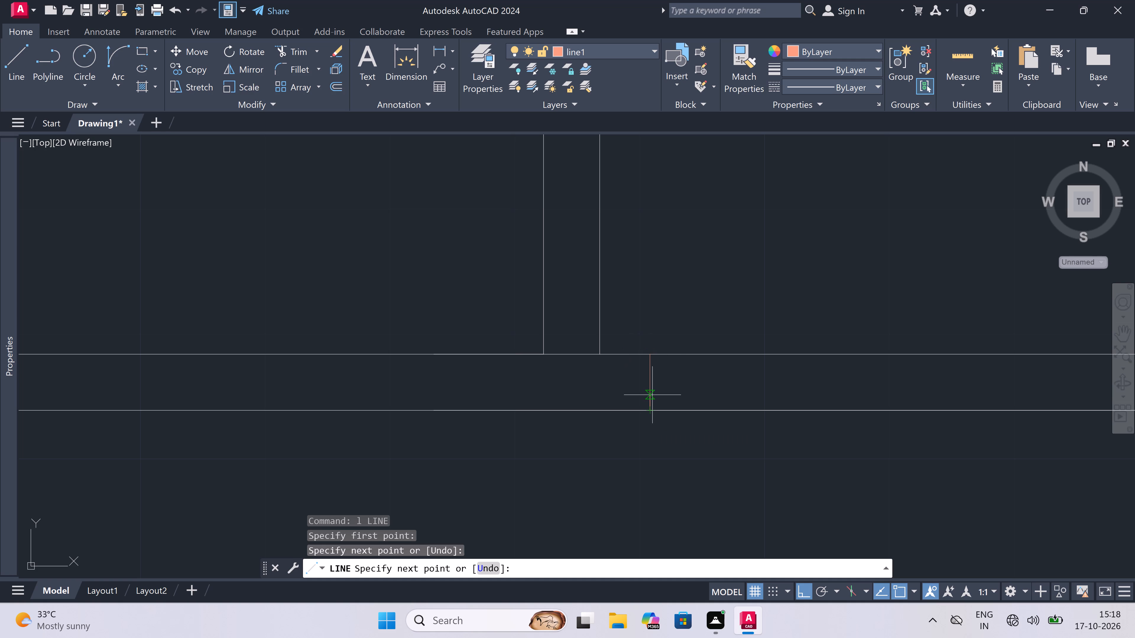
click(649, 384)
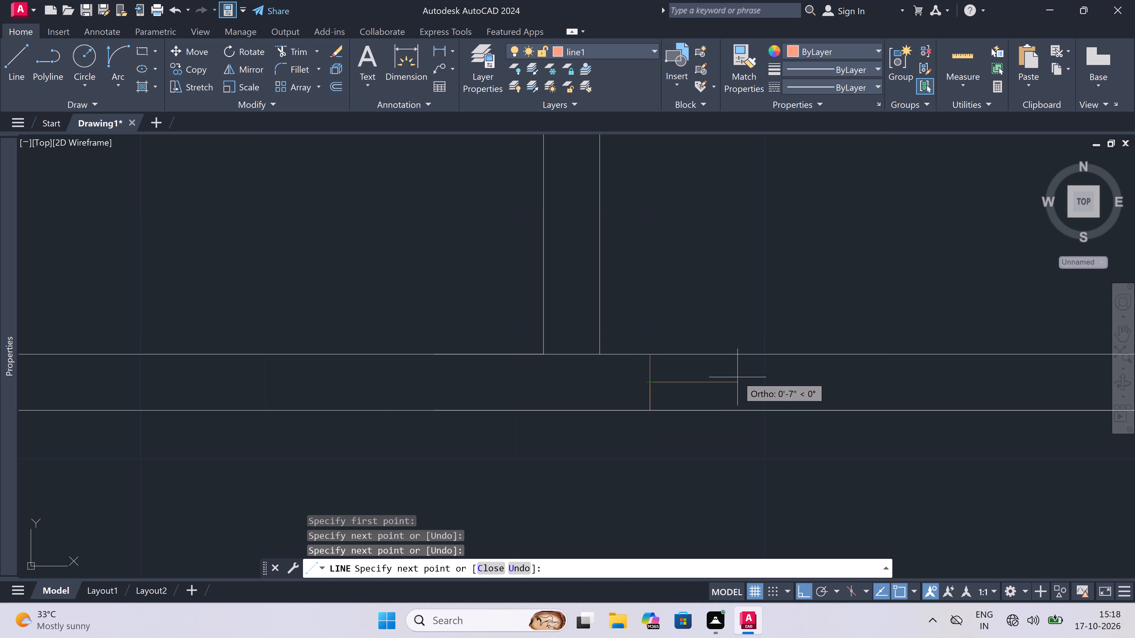
key(2)
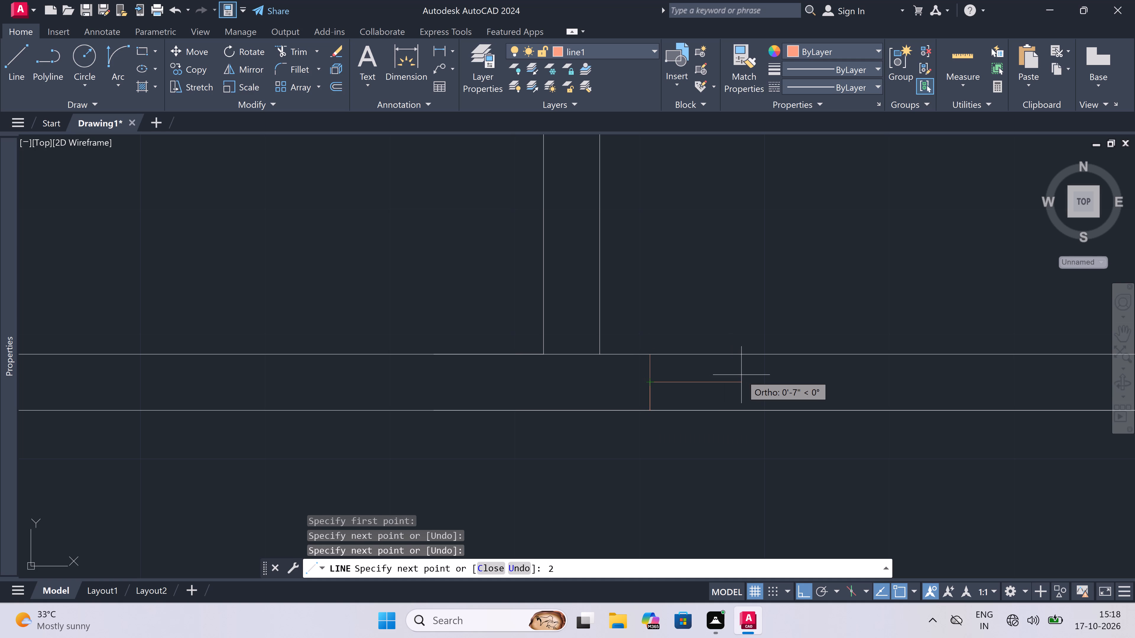
text(")
key(space)
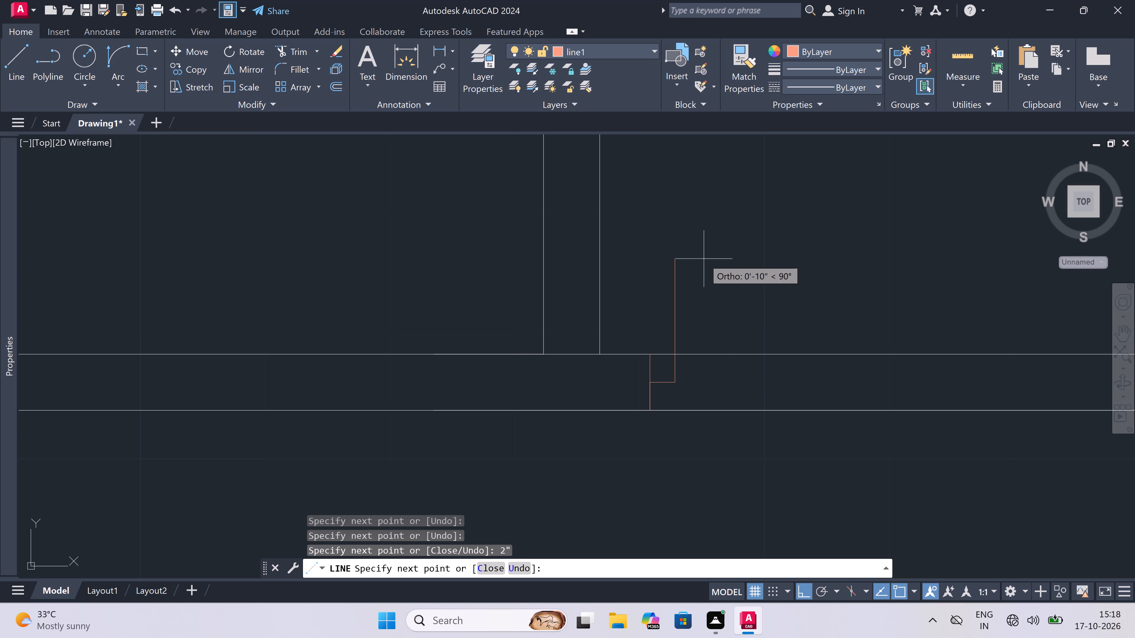
key(Escape)
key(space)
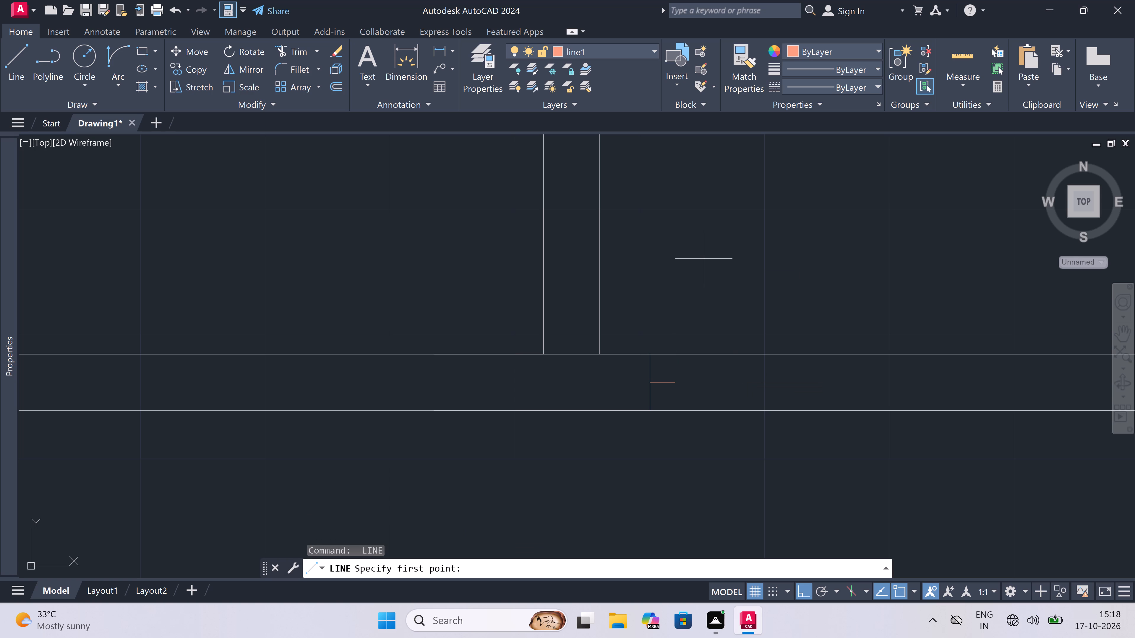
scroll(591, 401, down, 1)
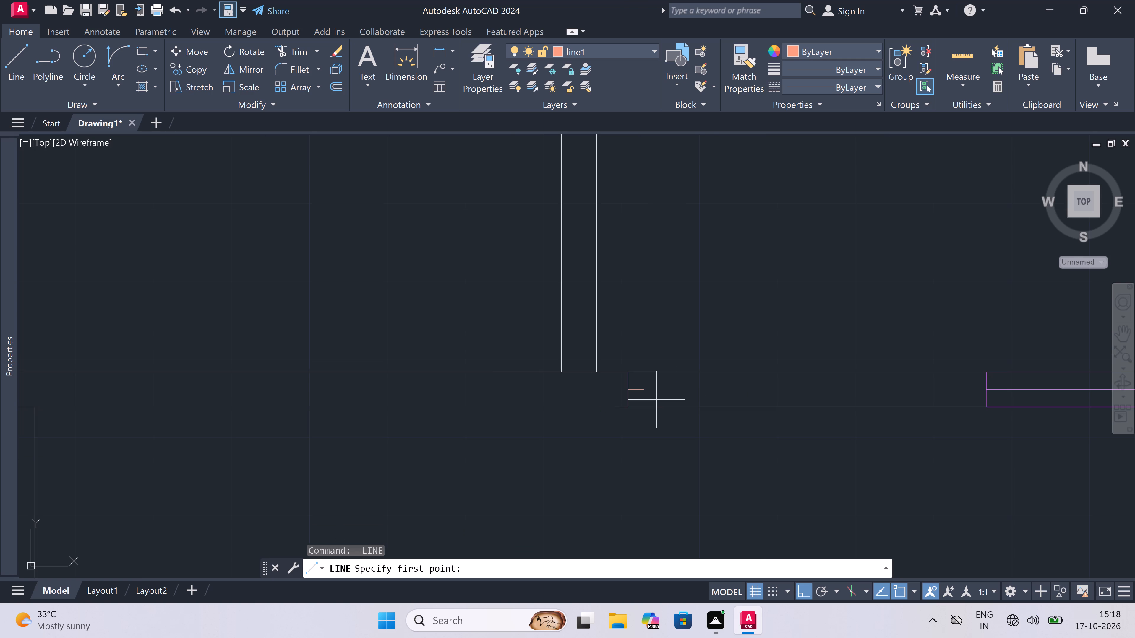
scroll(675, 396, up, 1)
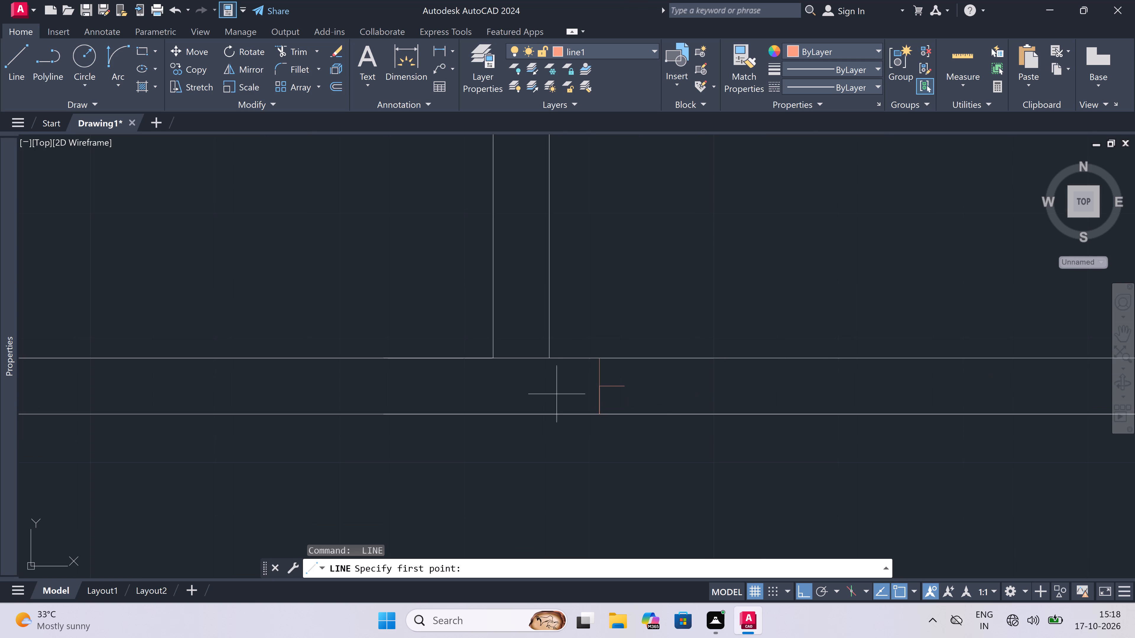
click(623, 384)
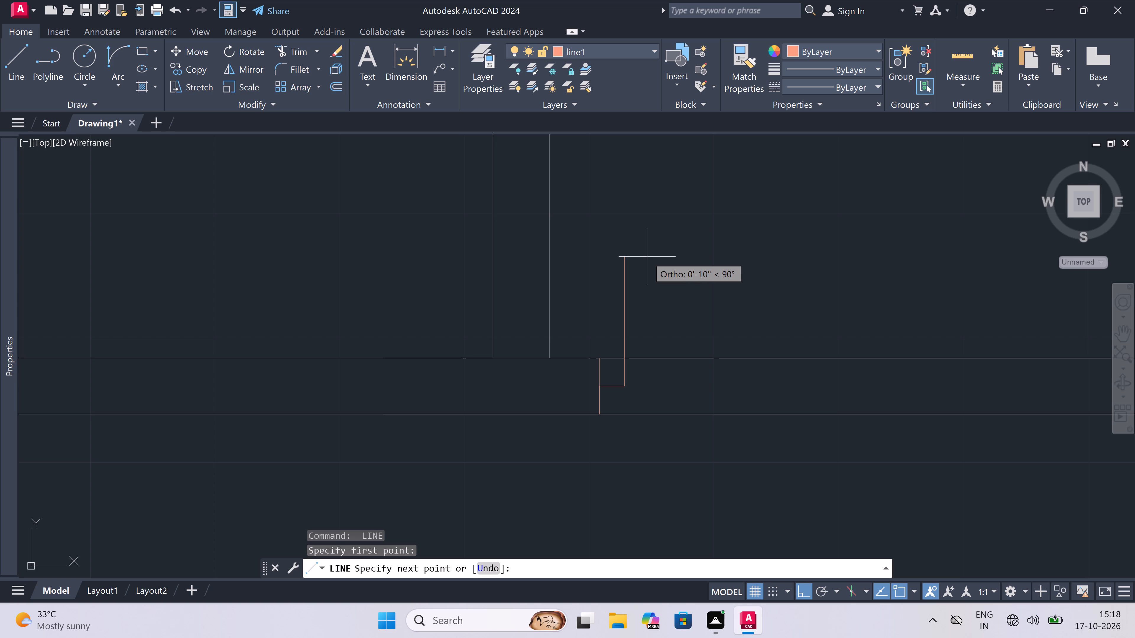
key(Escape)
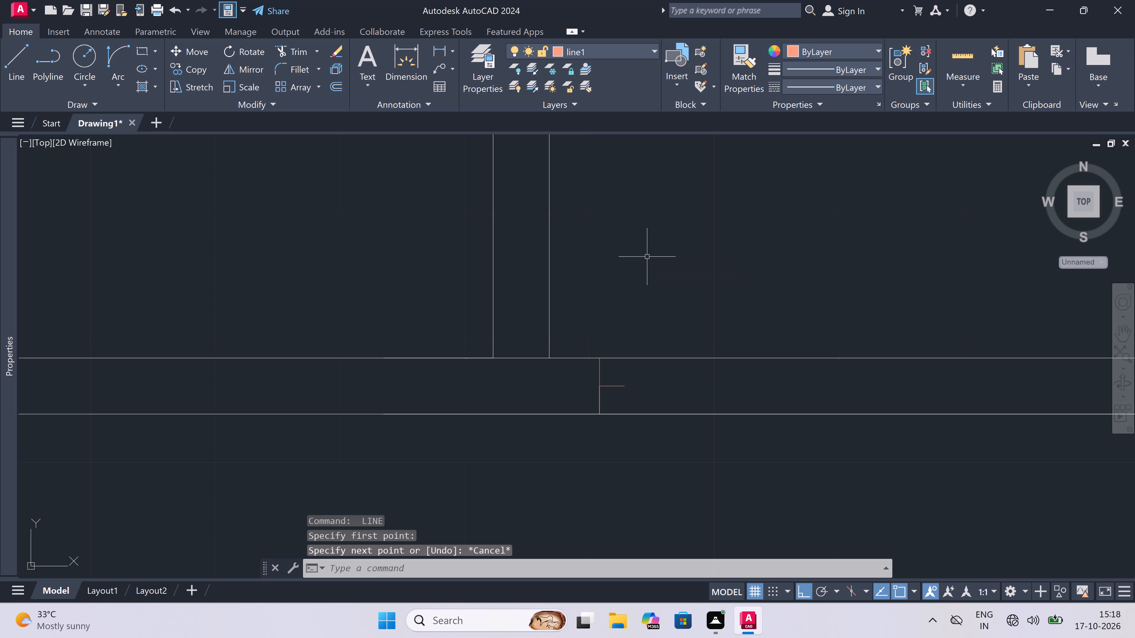
Draw the 2' door leaf from the free end of the jamb stop, perpendicular to the wall into the mirrored 10'3"x12'0" bedroom.
text(l)
key(space)
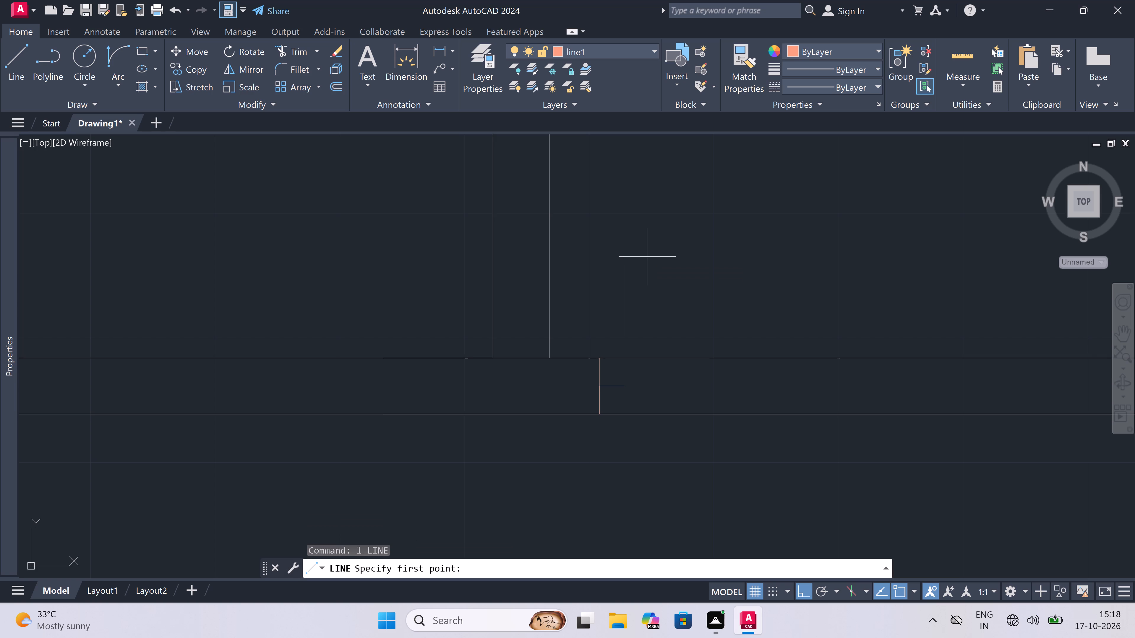
click(626, 388)
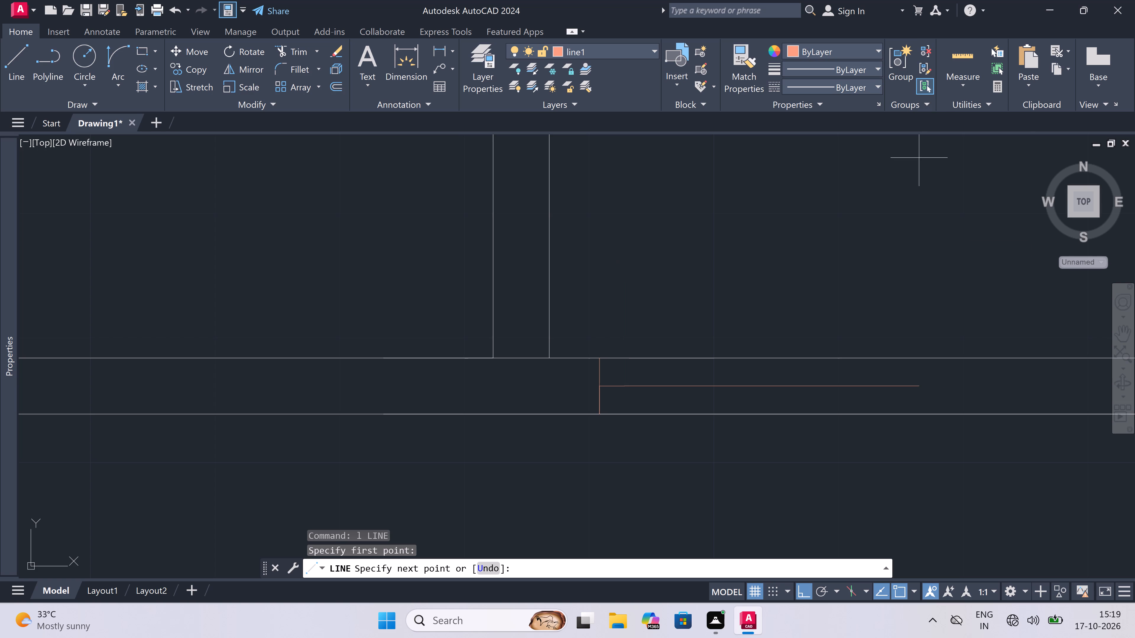
key(l)
key(space)
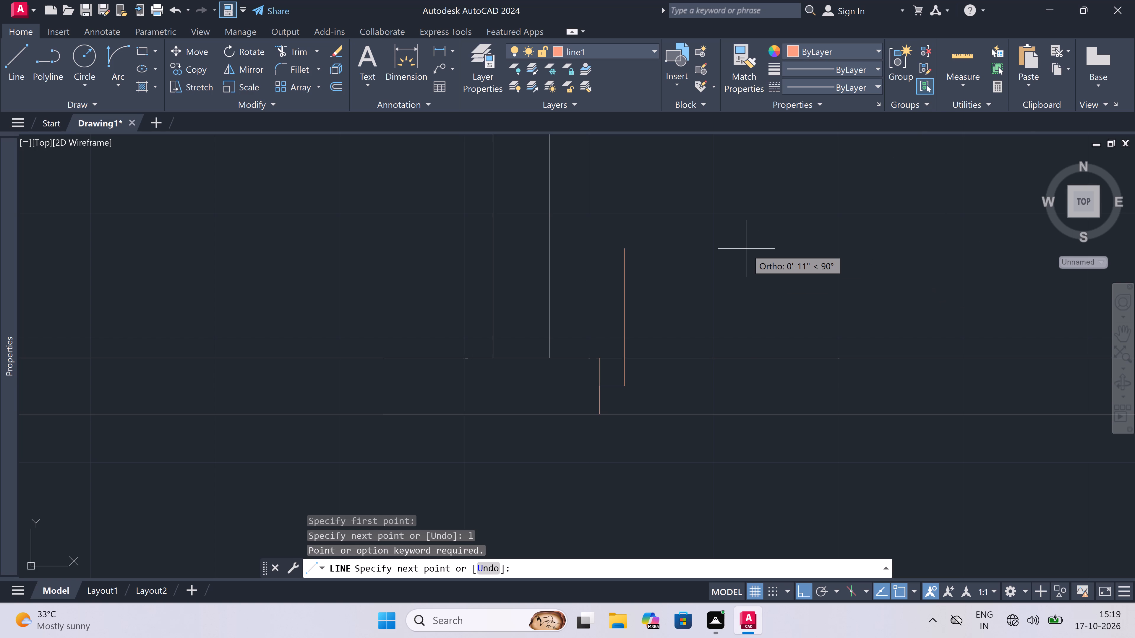
key(3)
key(BackSpace)
text(2')
key(space)
key(Escape)
Draw the opposite jamb across the balcony wall between leaf and window, with a 2" stop from its midpoint pointing toward the leaf.
key(space)
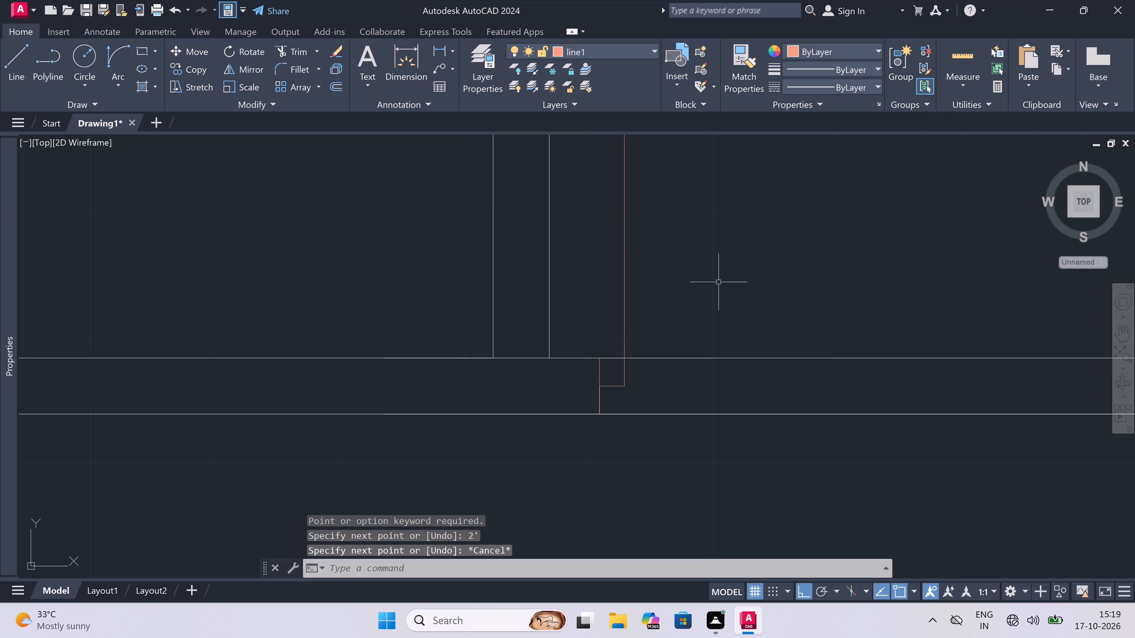
scroll(669, 350, down, 5)
scroll(671, 348, up, 5)
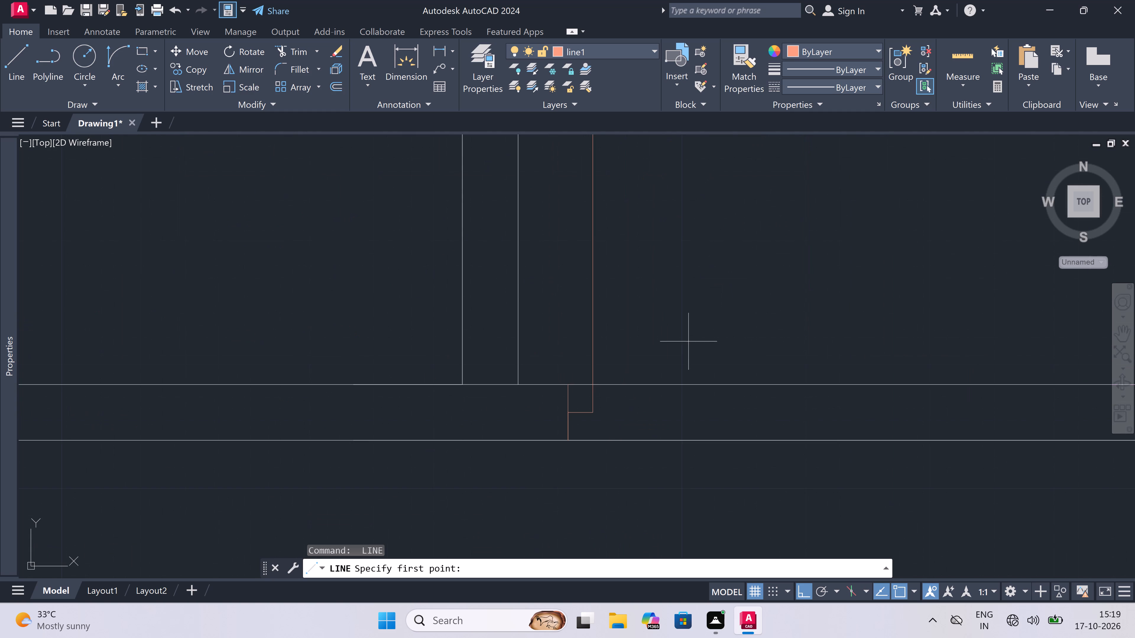
scroll(689, 342, down, 2)
scroll(733, 329, up, 2)
scroll(733, 329, down, 3)
scroll(732, 289, up, 1)
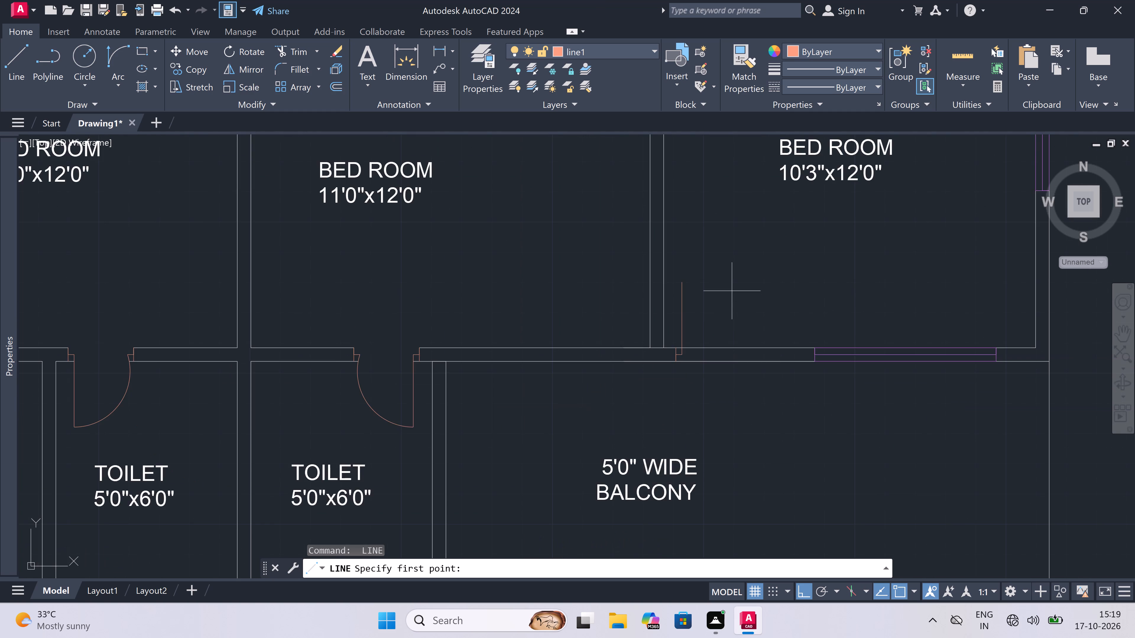
scroll(732, 289, up, 1)
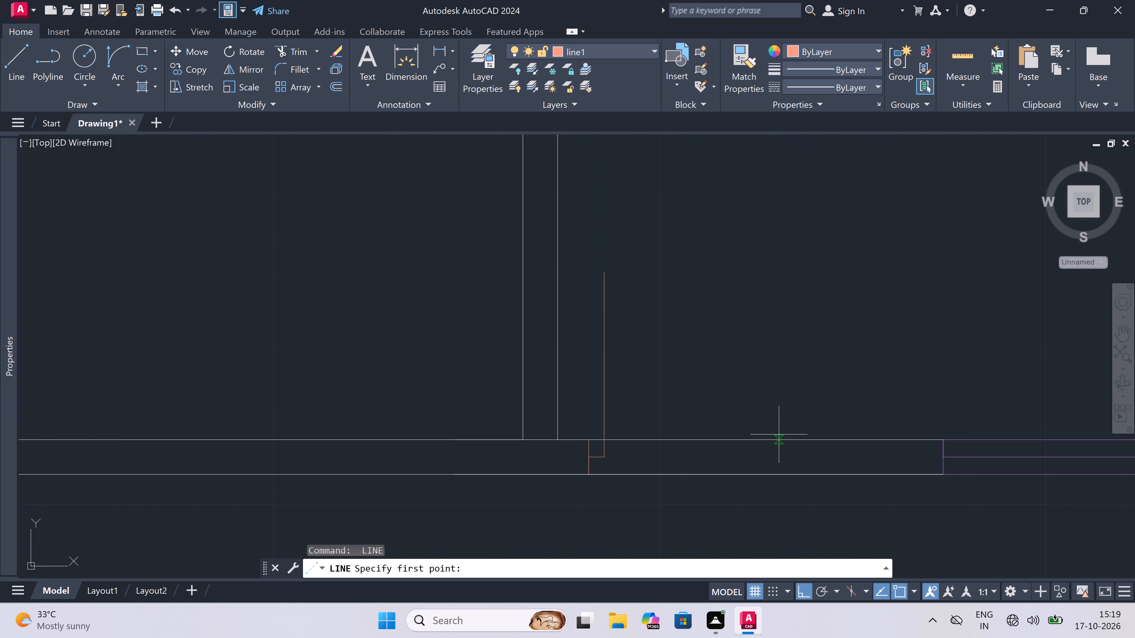
click(779, 434)
click(783, 471)
click(783, 462)
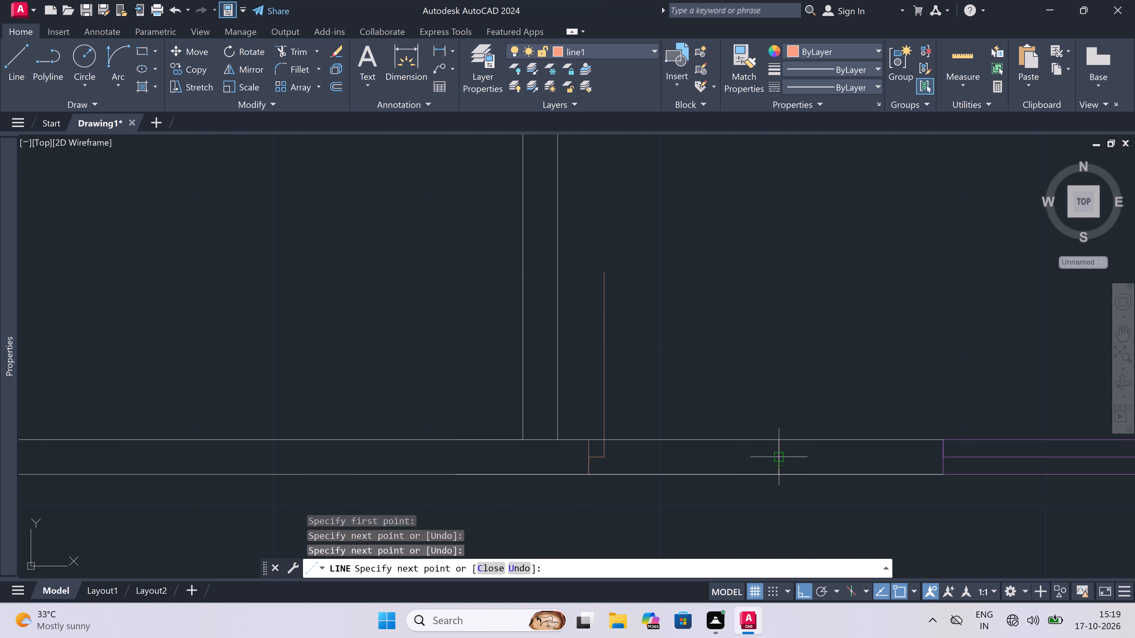
text(2")
key(space)
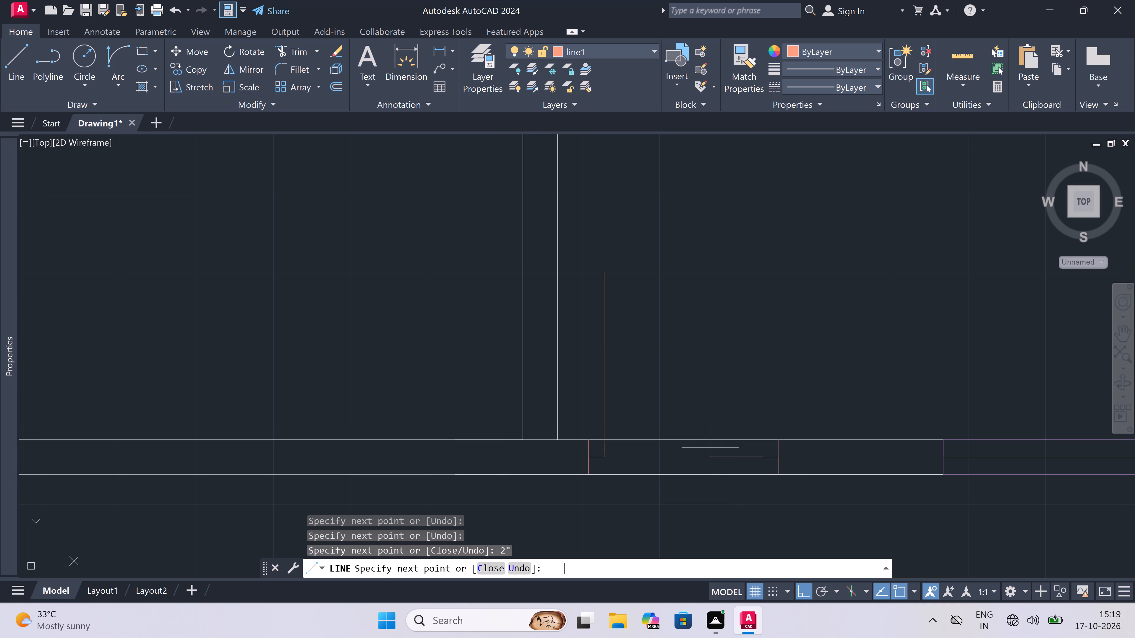
key(Escape)
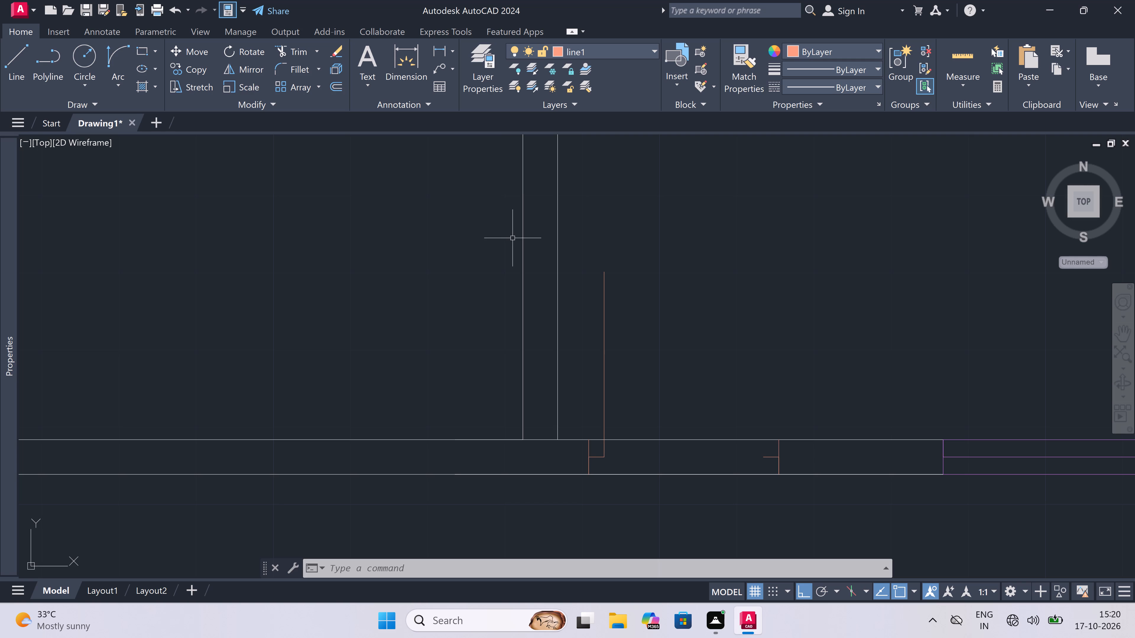
Draw the door's swing arc from the free end of the leaf to the end of the opposite jamb's stop, bulging into the bedroom.
click(116, 52)
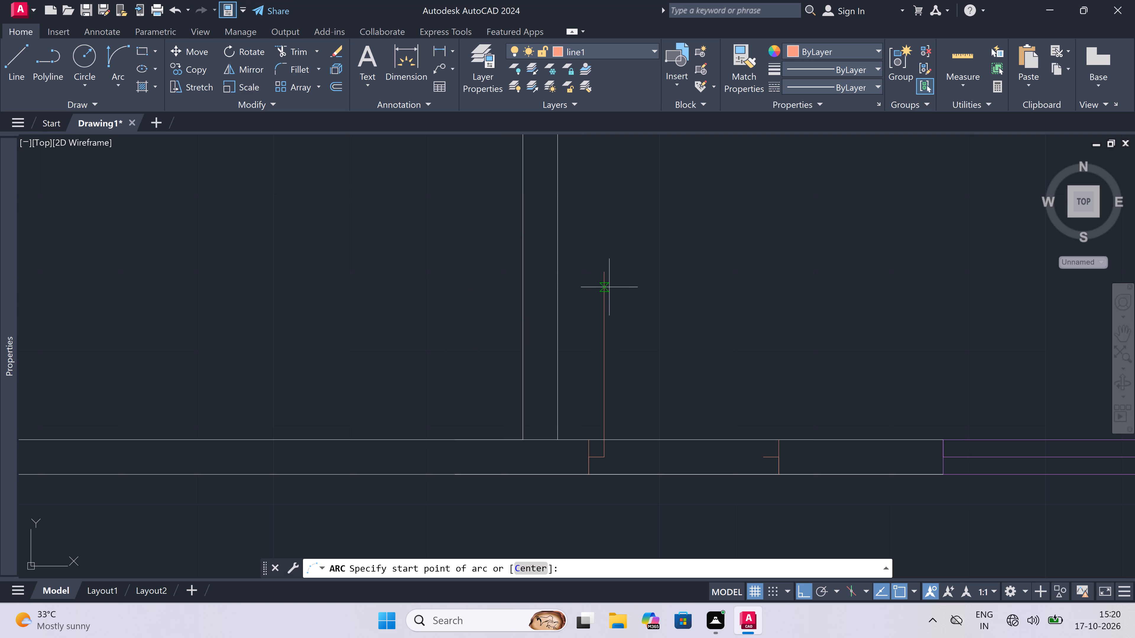
click(607, 274)
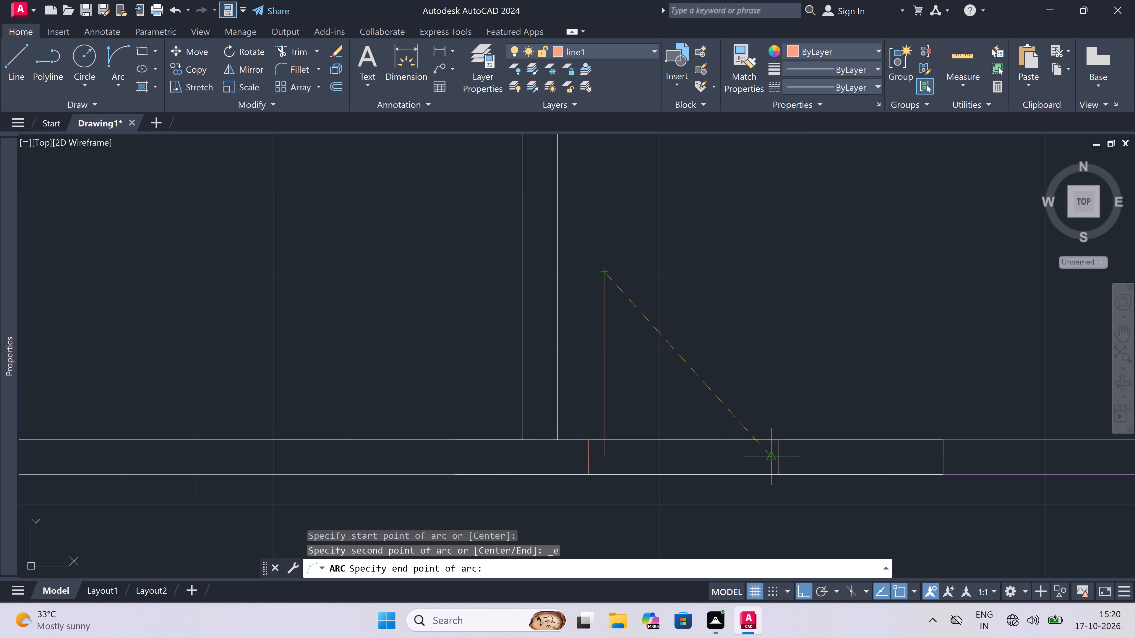
click(759, 455)
click(808, 379)
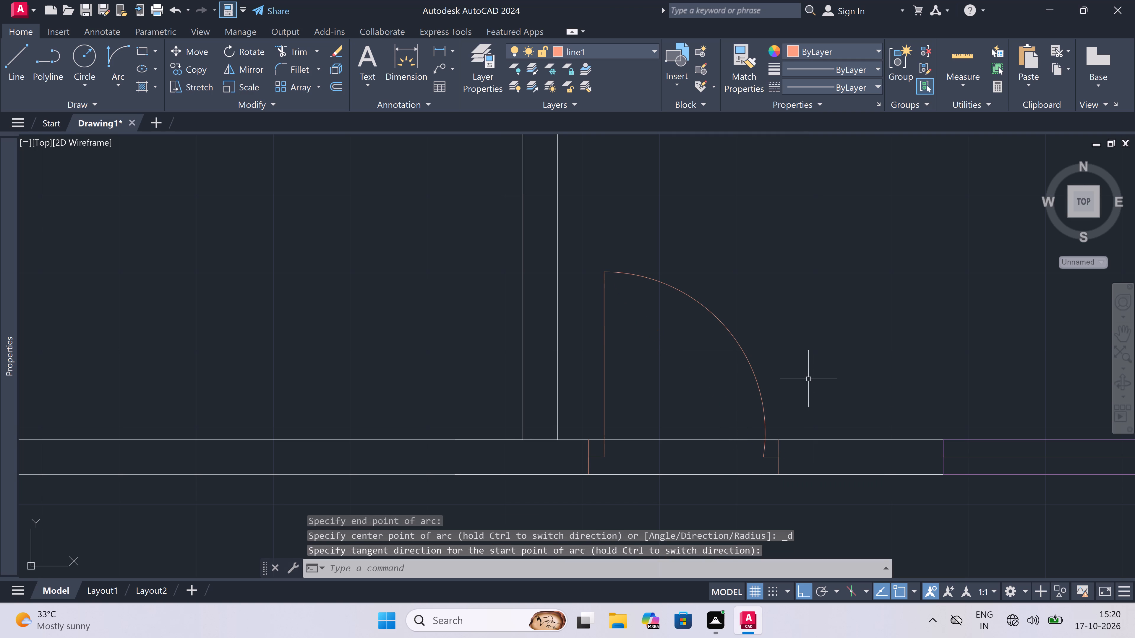
Trim both balcony wall lines between the new door's jambs to open the doorway.
key(t)
key(r)
key(space)
click(659, 521)
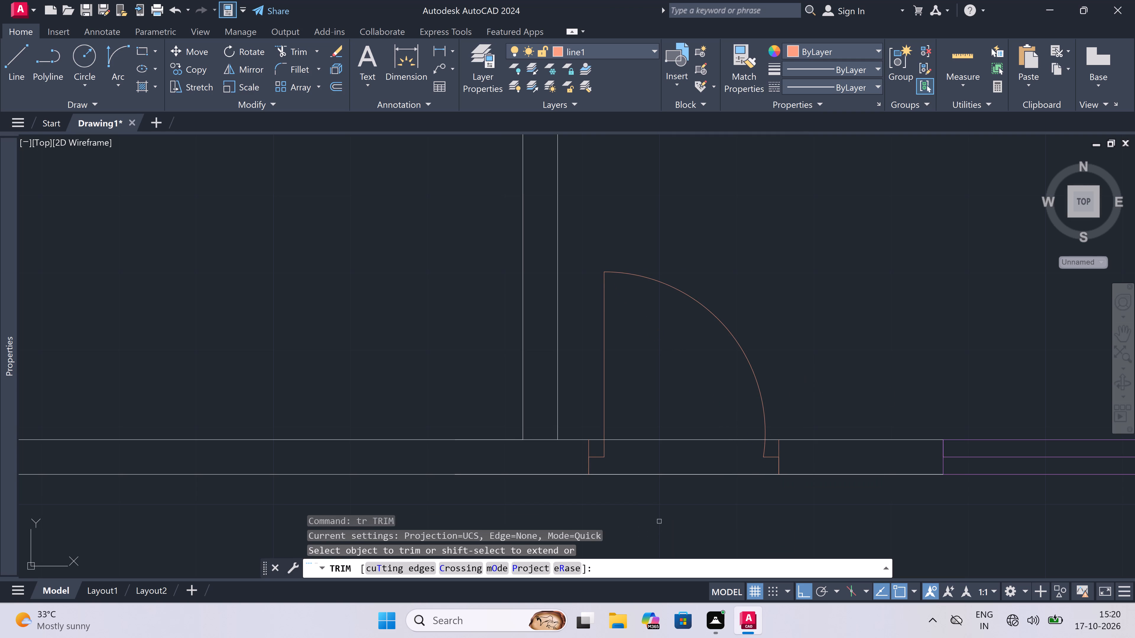
click(658, 440)
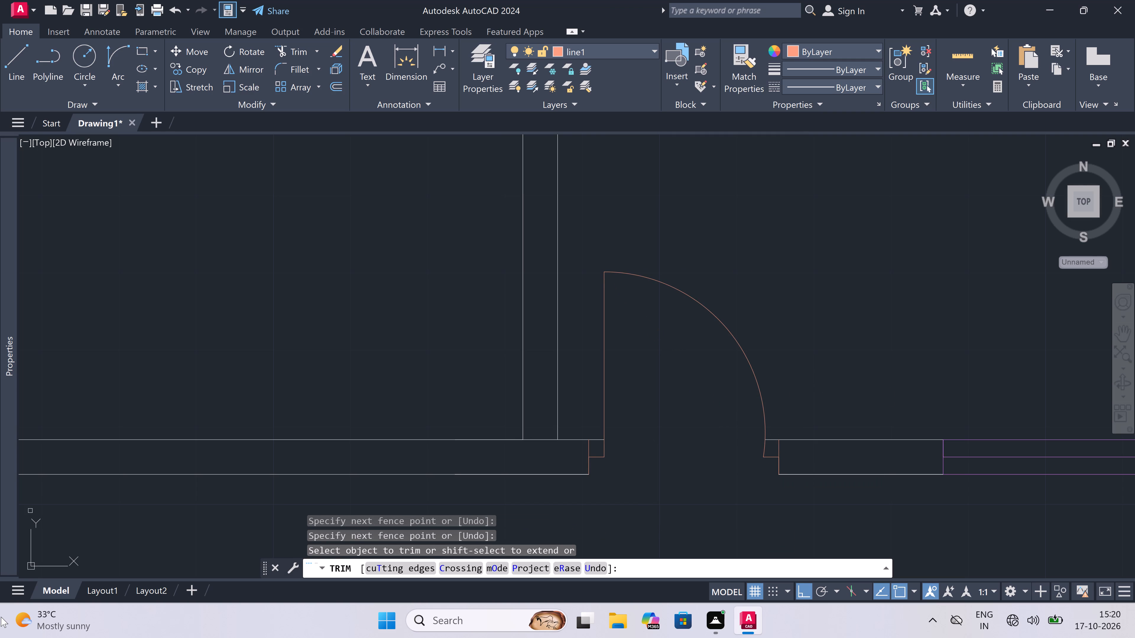
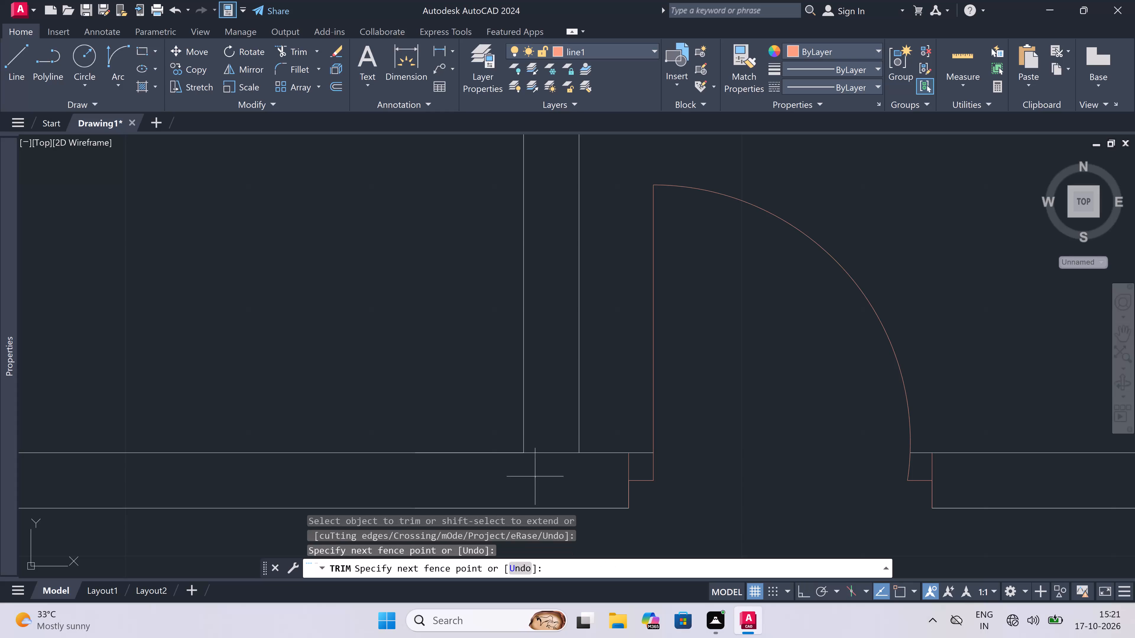
Trim the balcony wall's inner line across the end of the partition between the mirrored 11'0"x12'0" and 10'3"x12'0" bedrooms.
double_click(539, 433)
scroll(689, 454, down, 4)
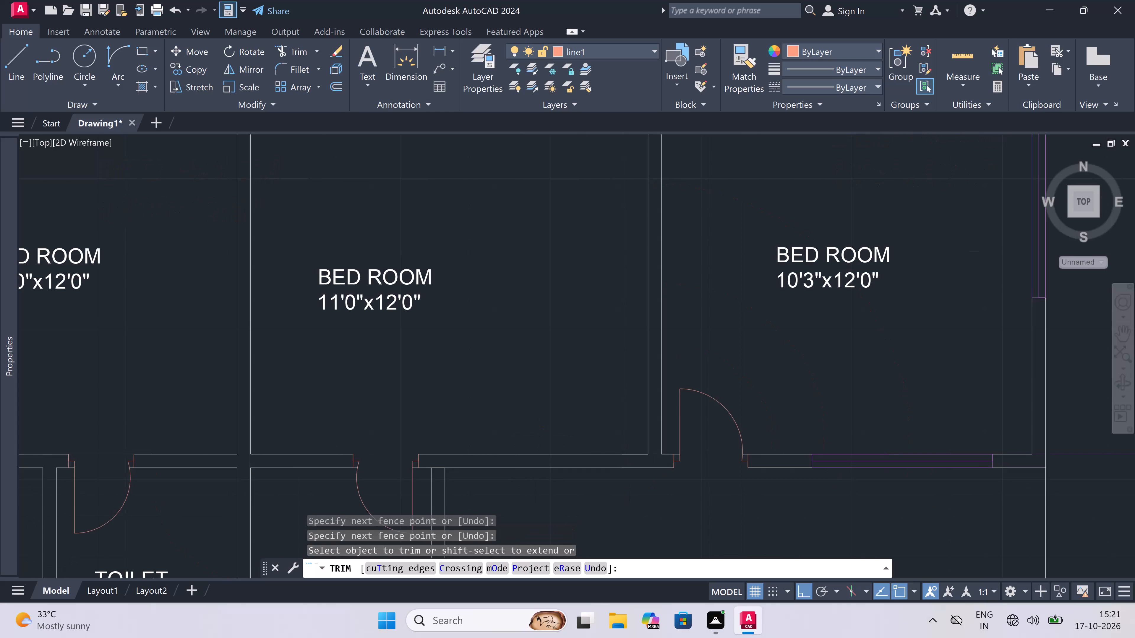
key(Escape)
Draw a jamb across the mirrored 11'0"x12'0" bedroom's balcony wall near the partition, with a 2" stop from its midpoint pointing away from the partition.
scroll(641, 465, up, 3)
key(semicolon)
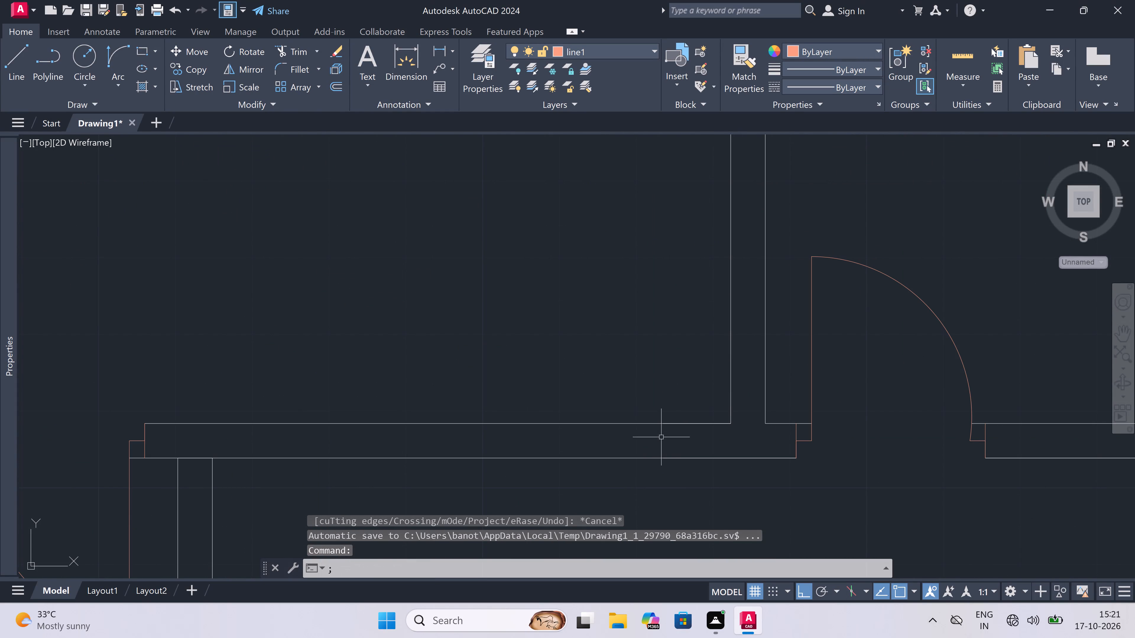
key(Escape)
key(l)
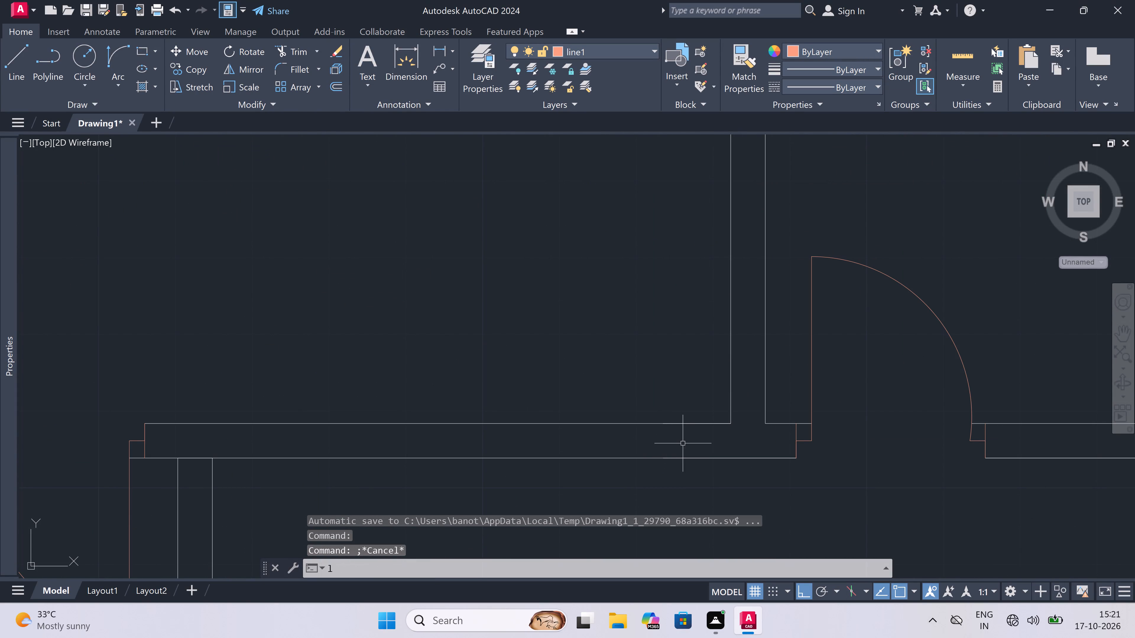
key(space)
click(695, 424)
click(698, 452)
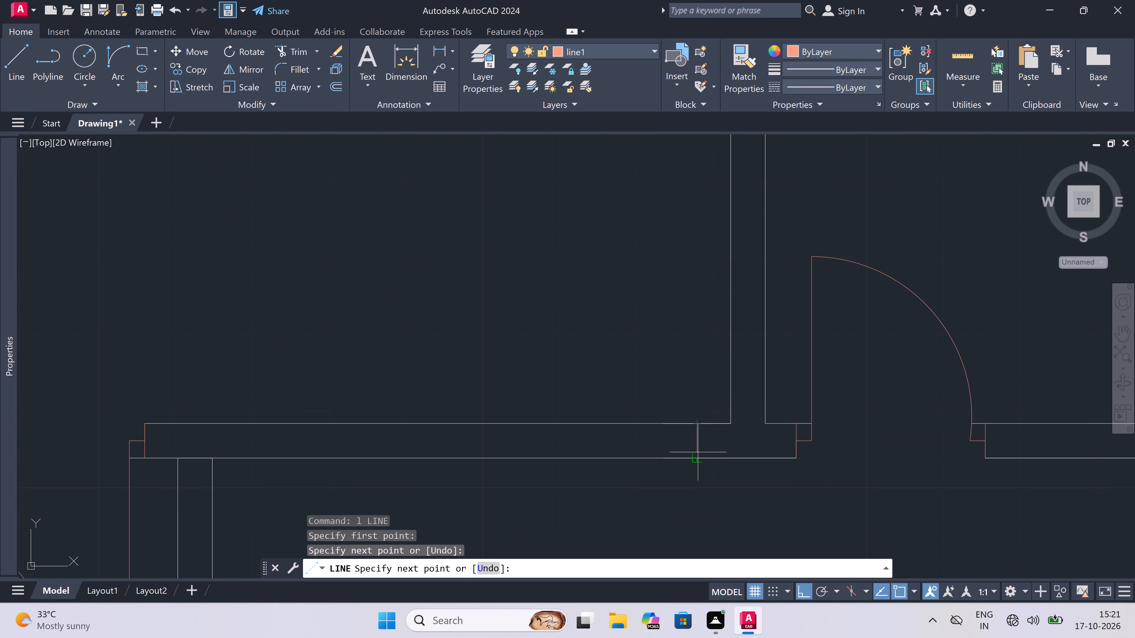
click(697, 439)
text(2")
key(space)
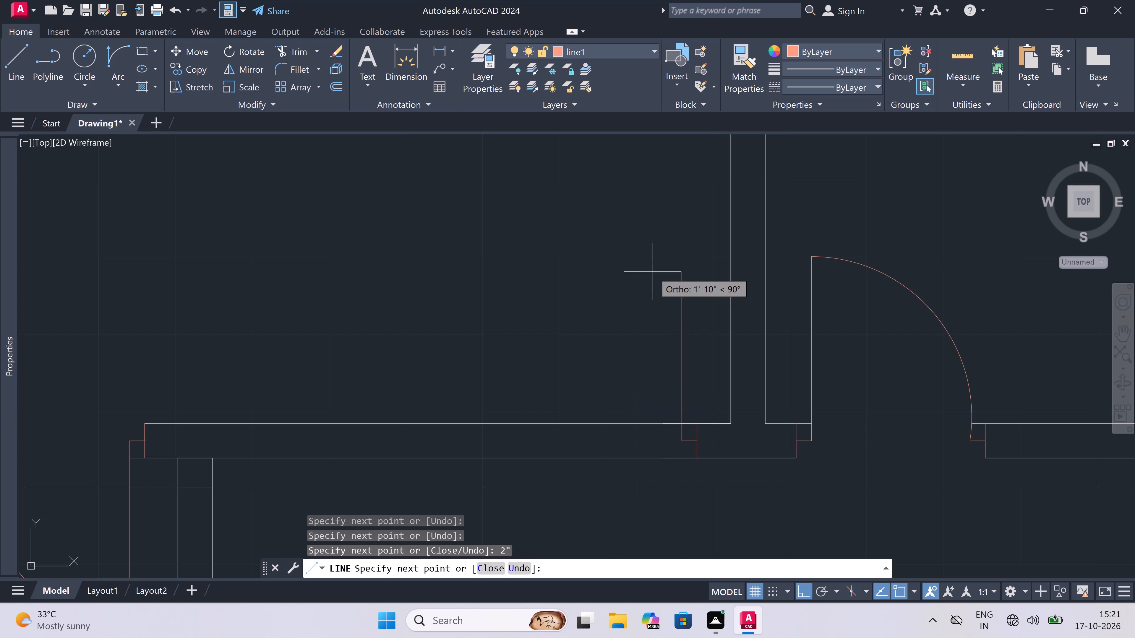
Draw the 2' door leaf from the stop's free end, perpendicular to the wall into the mirrored 11'0"x12'0" bedroom.
key(3)
key(BackSpace)
text(2')
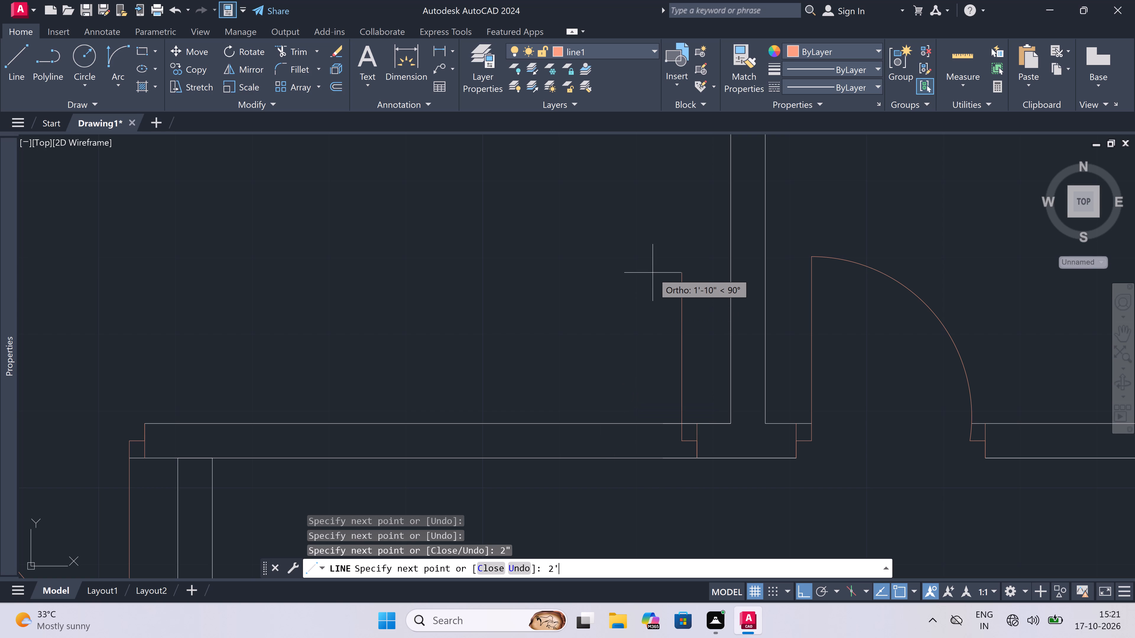
key(space)
key(Escape)
Draw the opposite jamb across the balcony wall on the toilet side of the leaf, with a 2" stop from its midpoint toward the leaf.
key(space)
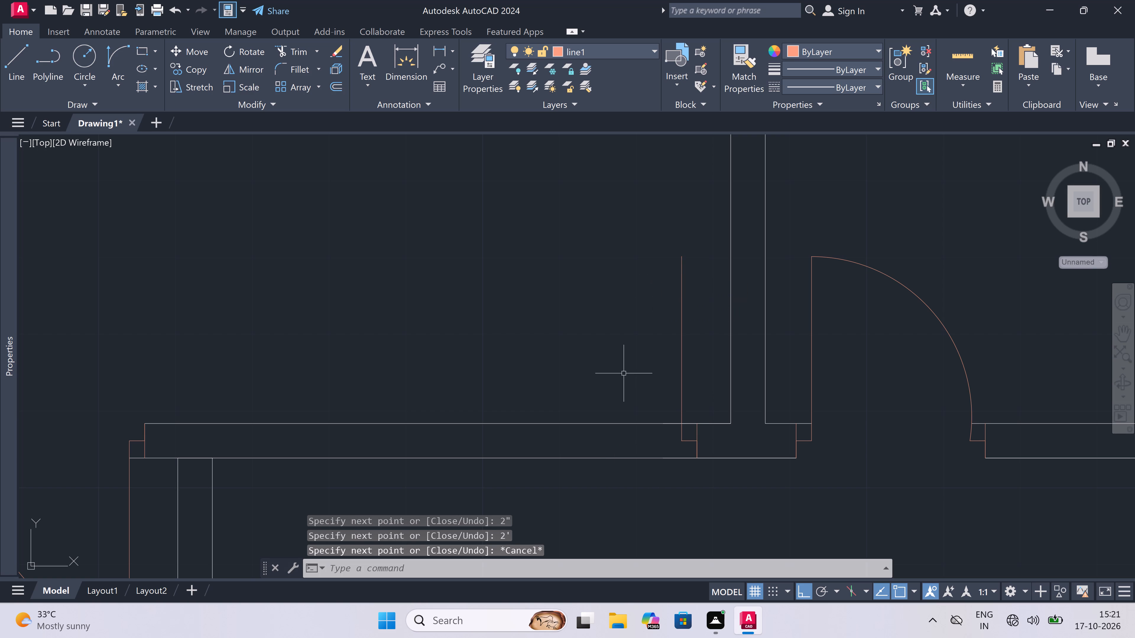
click(529, 421)
click(528, 456)
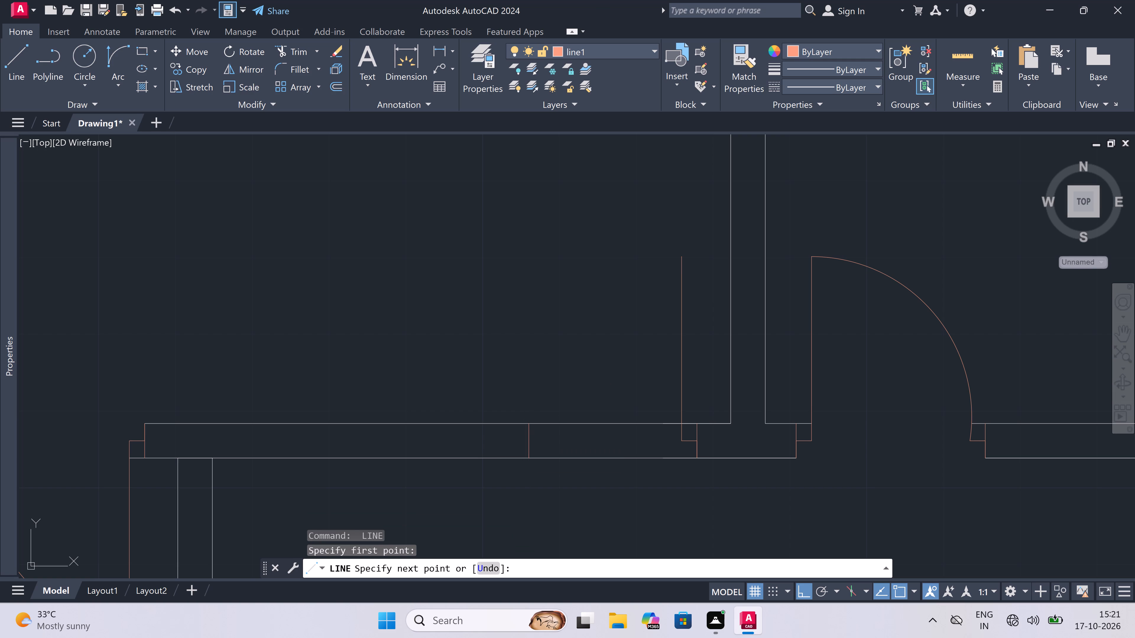
drag(526, 445, 561, 447)
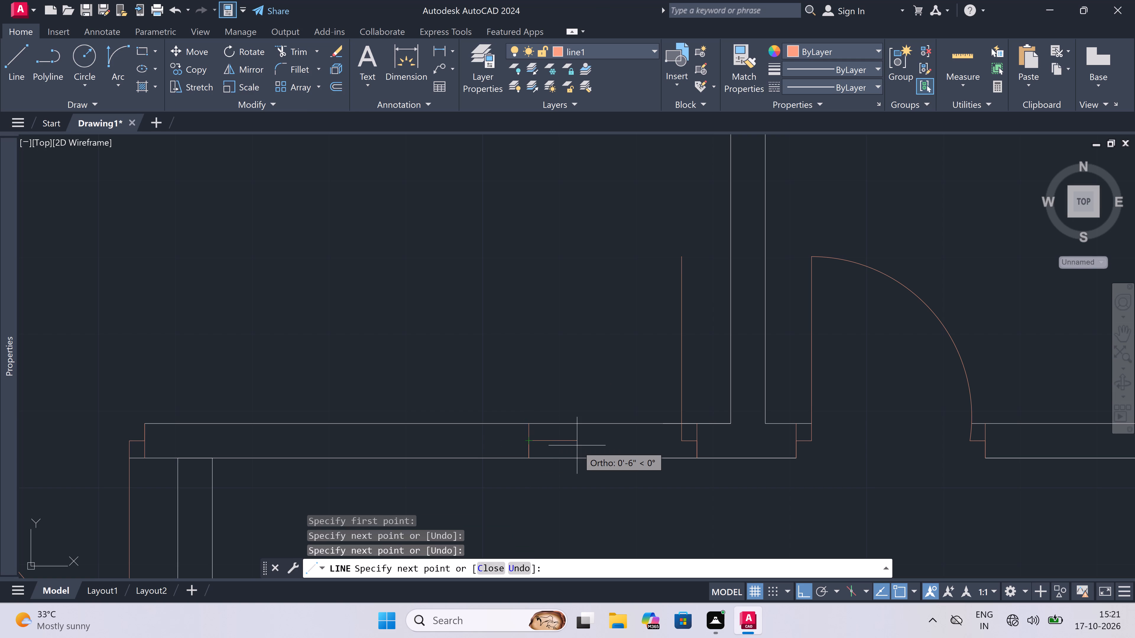
text(2")
key(space)
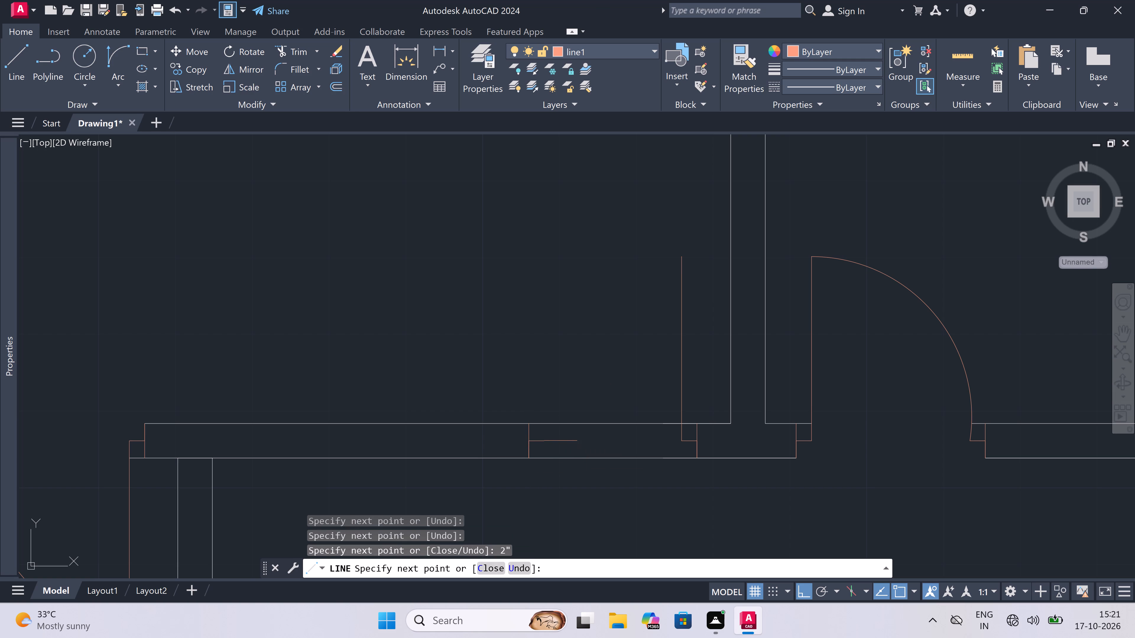
key(Escape)
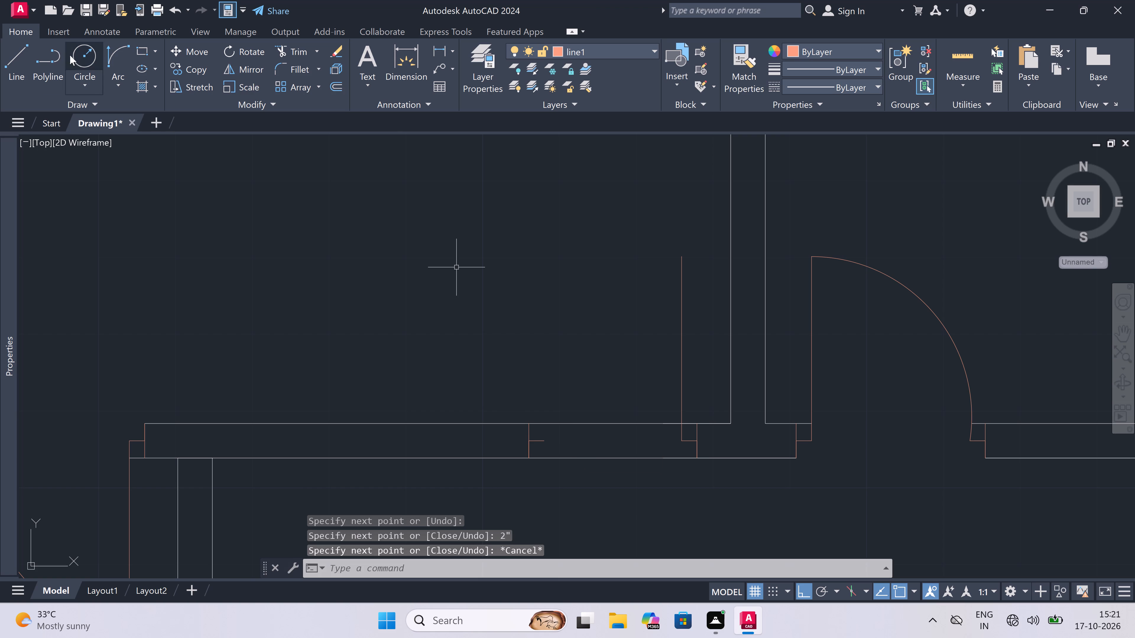
Draw the door's swing arc from the leaf's free end to the end of the opposite jamb's stop, bulging into the bedroom.
click(121, 56)
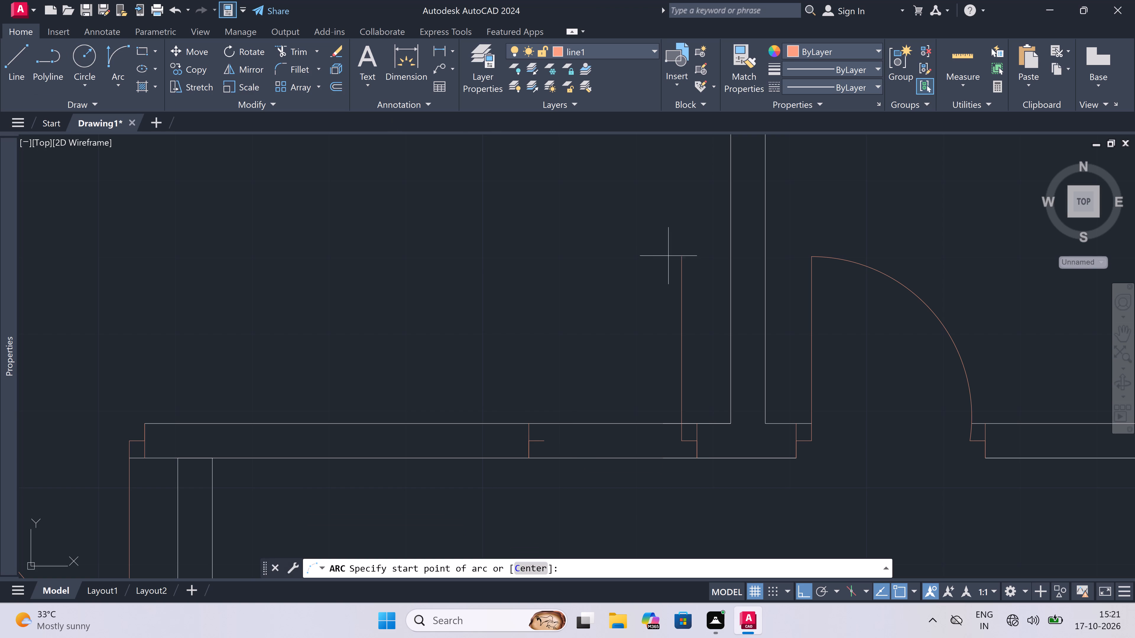
click(681, 261)
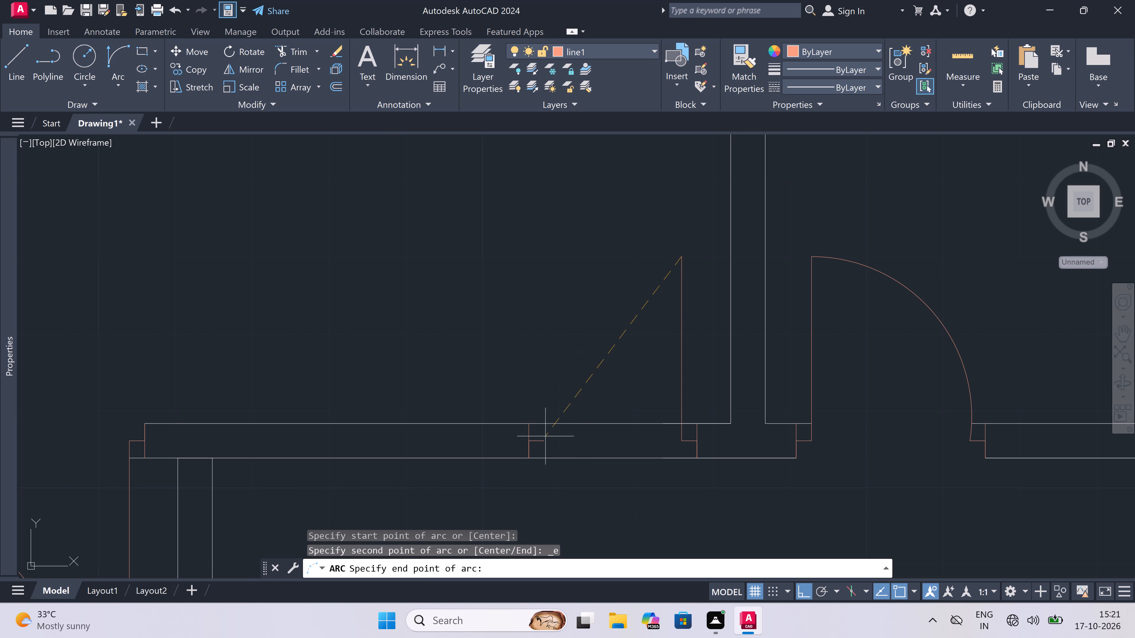
double_click(546, 436)
click(521, 390)
Trim both balcony wall lines between the new door's jambs, including the leftover stubs beside the leaf, to open the doorway.
key(t)
key(r)
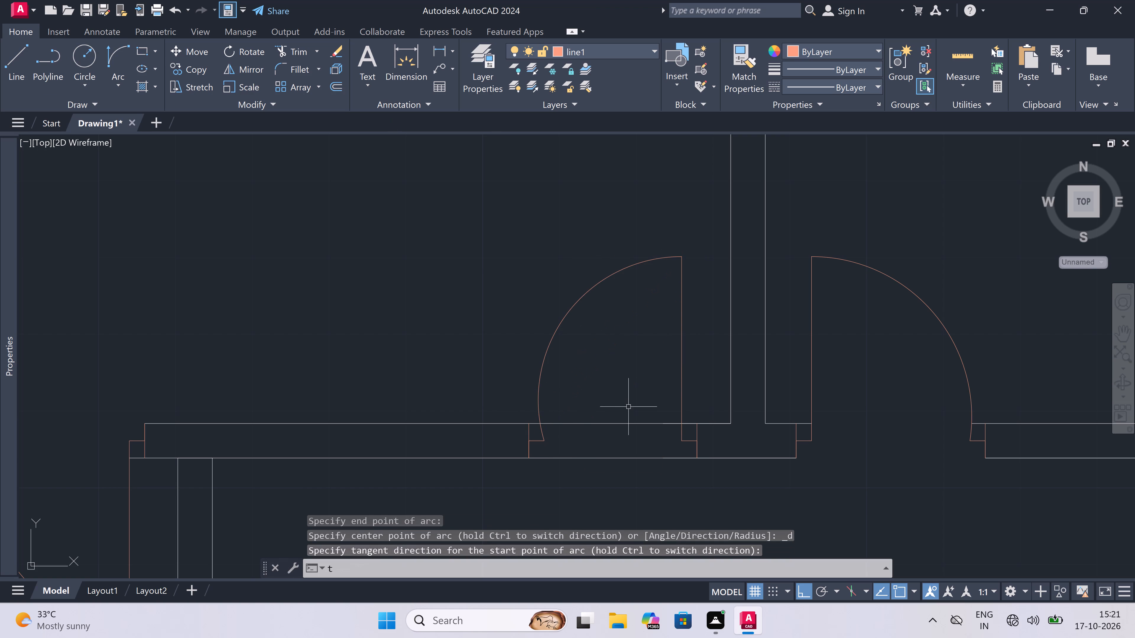
key(space)
click(621, 407)
click(581, 493)
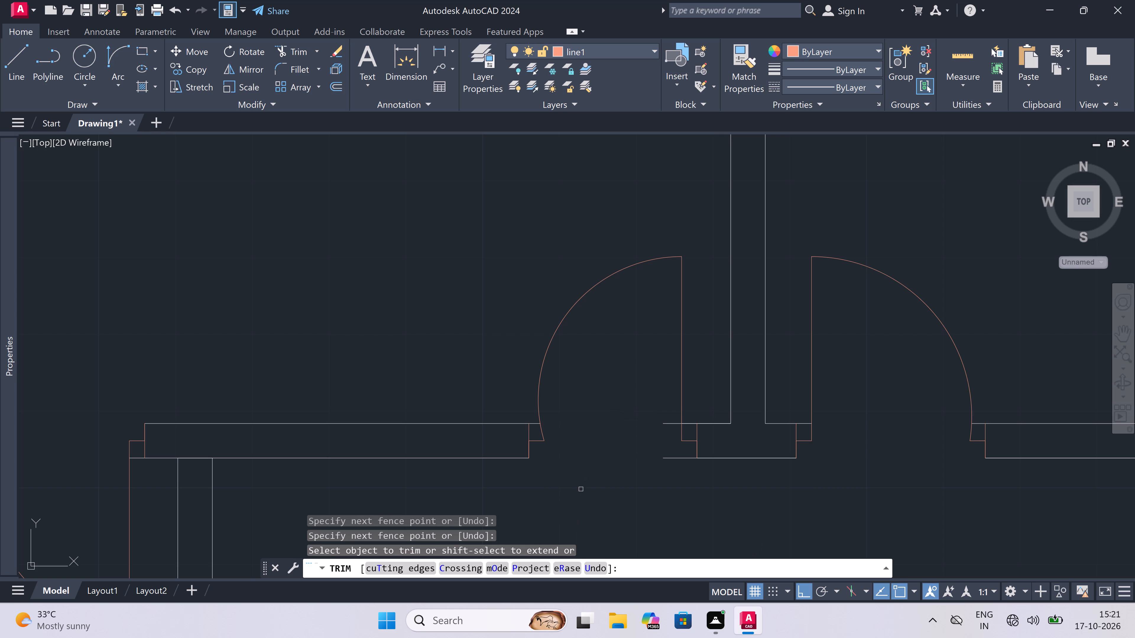
scroll(686, 469, up, 3)
click(676, 465)
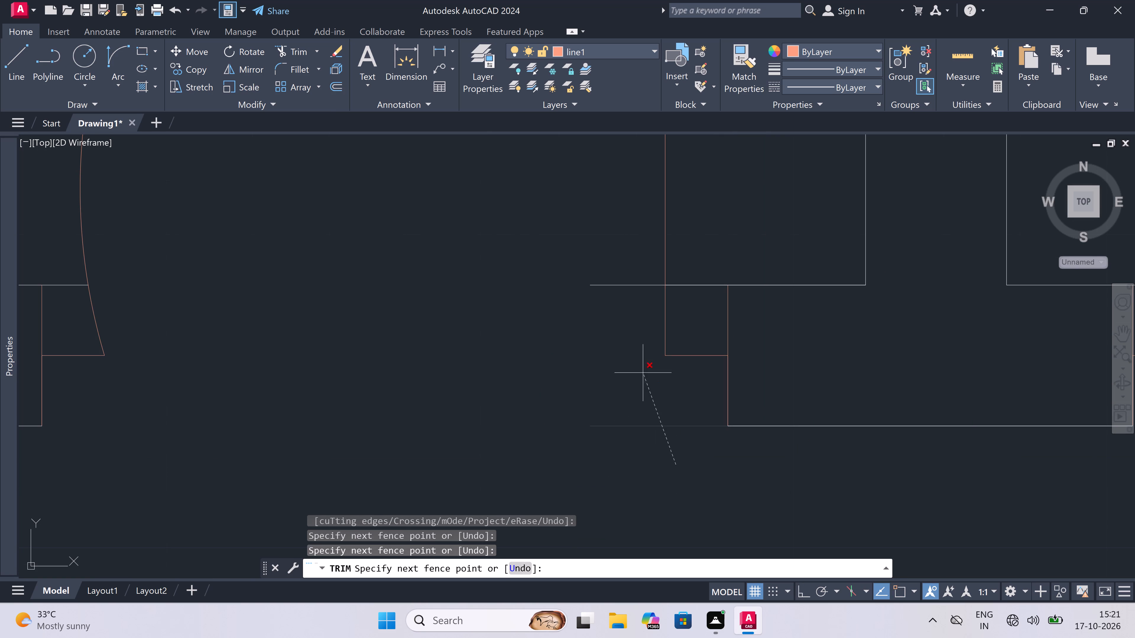
click(612, 269)
scroll(612, 269, down, 4)
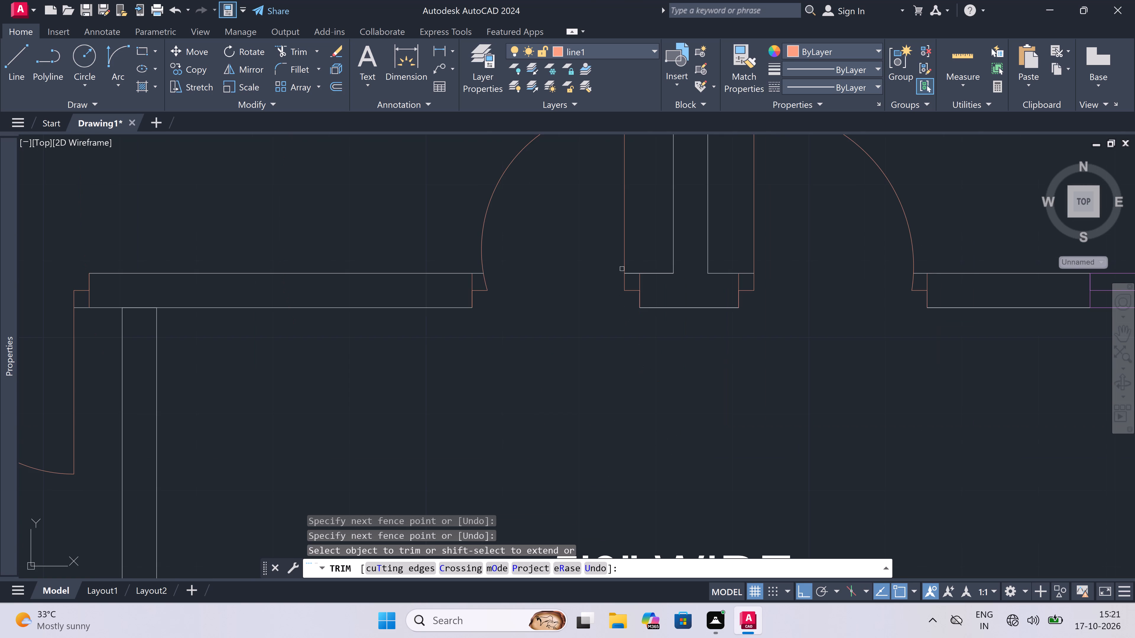
key(Escape)
Erase the overlapping duplicate wall lines on the short wall piece between the two mirrored bedroom balcony doors.
scroll(650, 263, up, 1)
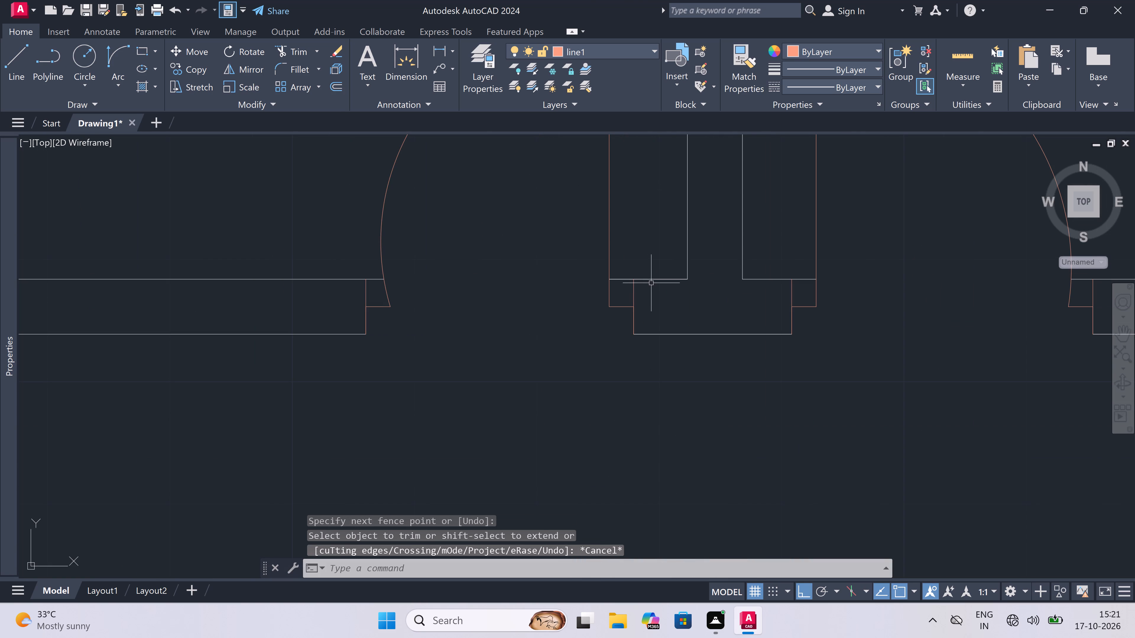
click(652, 280)
key(Delete)
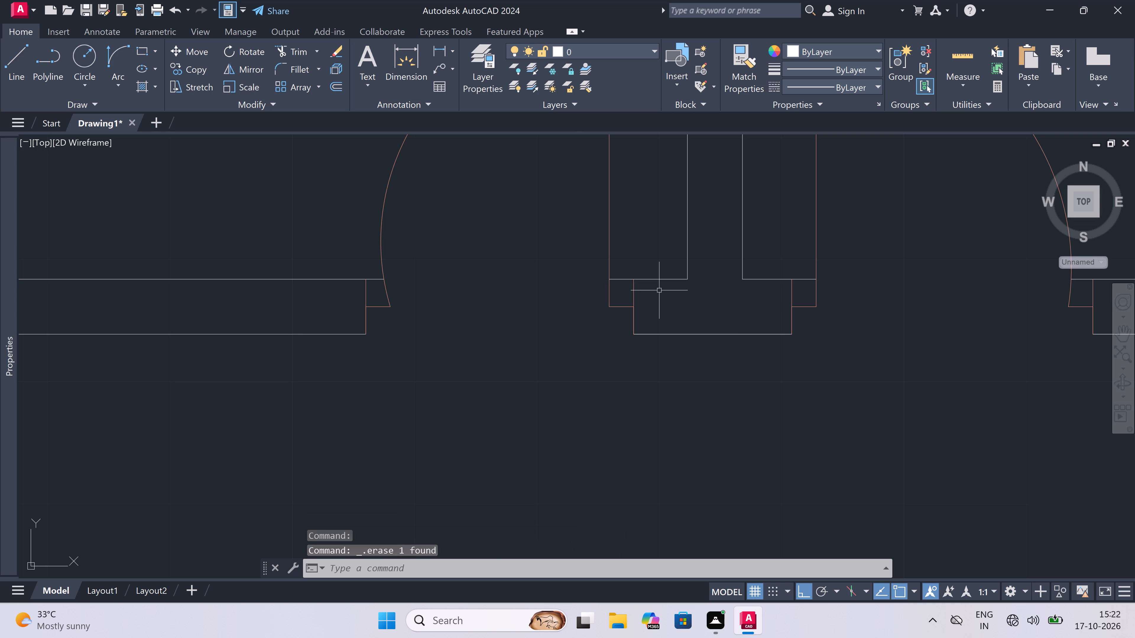
click(705, 335)
key(Delete)
Trim the bedroom wall line across the end of the mirrored toilet's balcony-side wall.
scroll(657, 346, down, 3)
scroll(593, 343, down, 1)
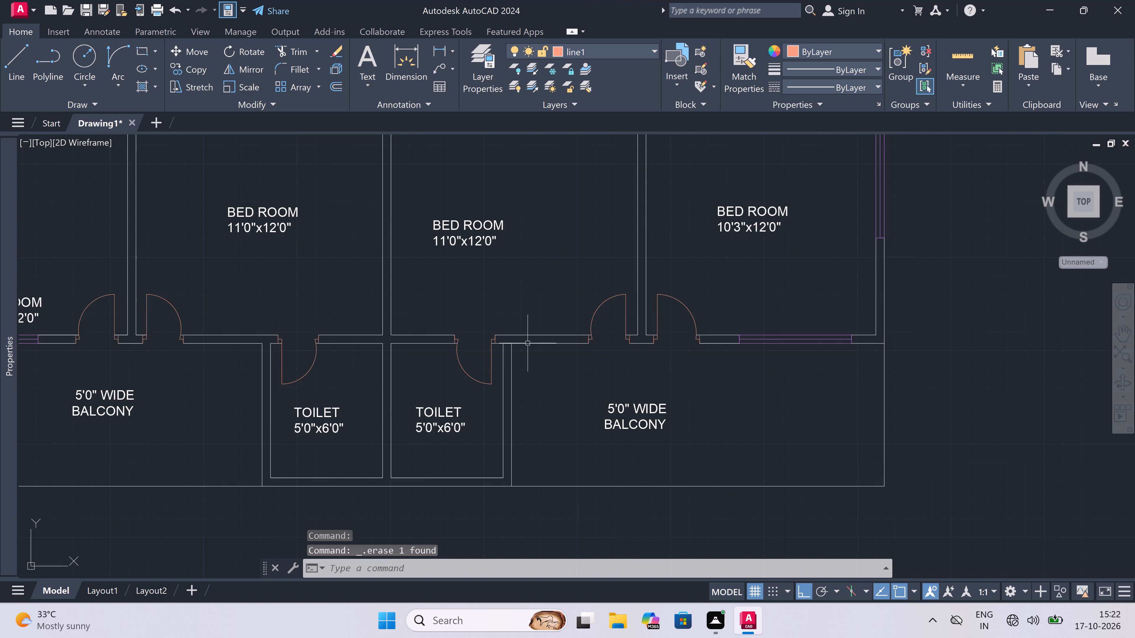
scroll(488, 343, up, 2)
key(t)
key(r)
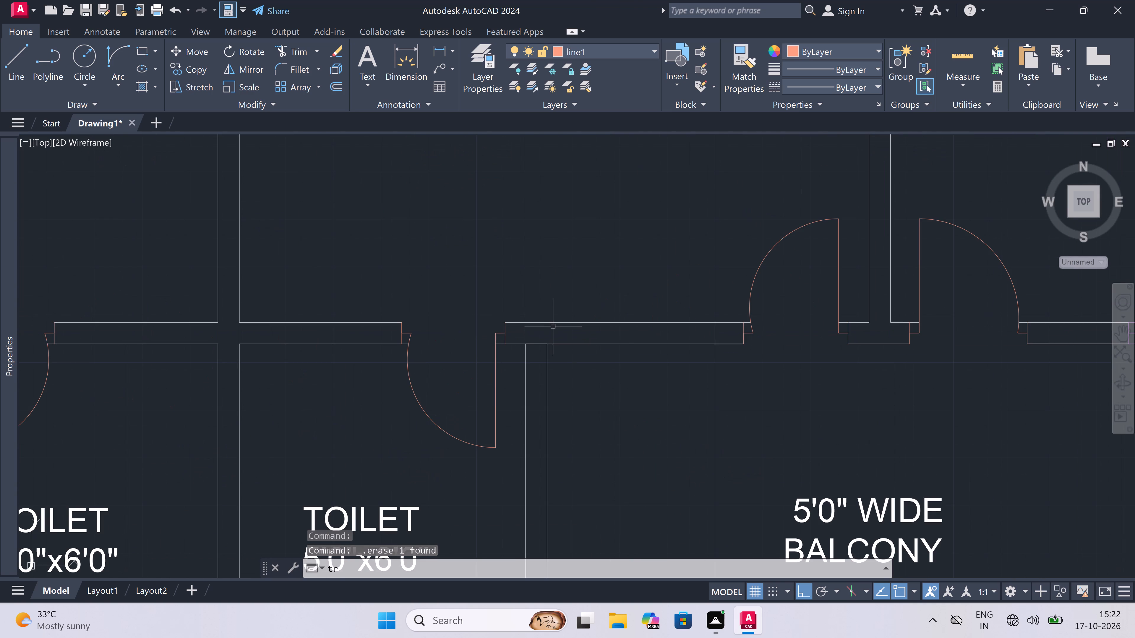
key(space)
scroll(531, 347, up, 1)
click(539, 358)
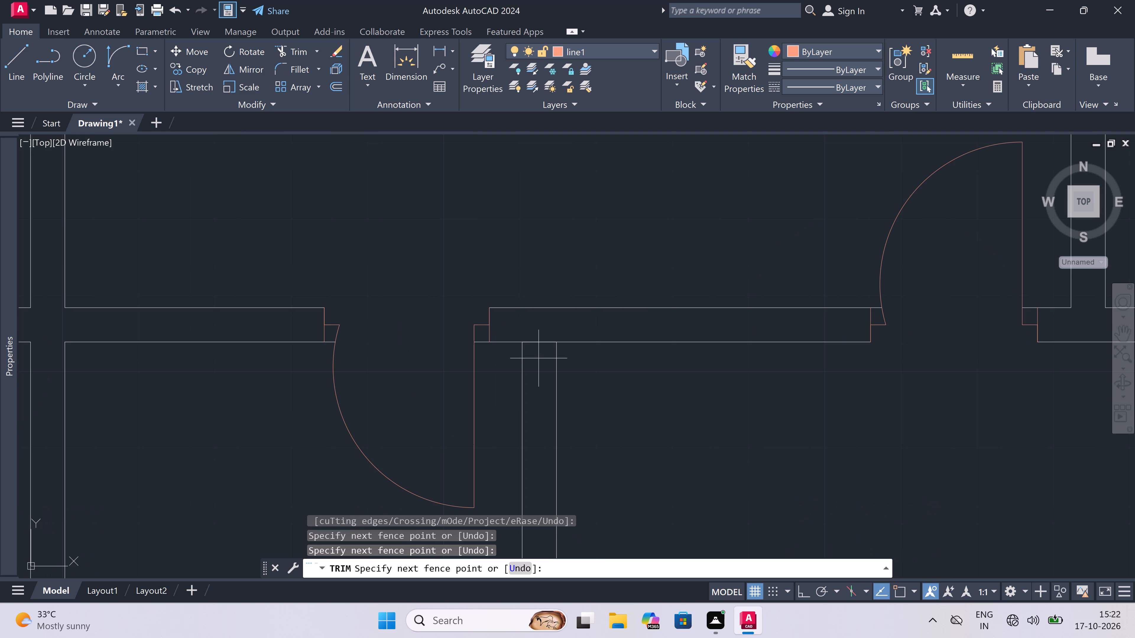
click(531, 329)
scroll(719, 337, down, 4)
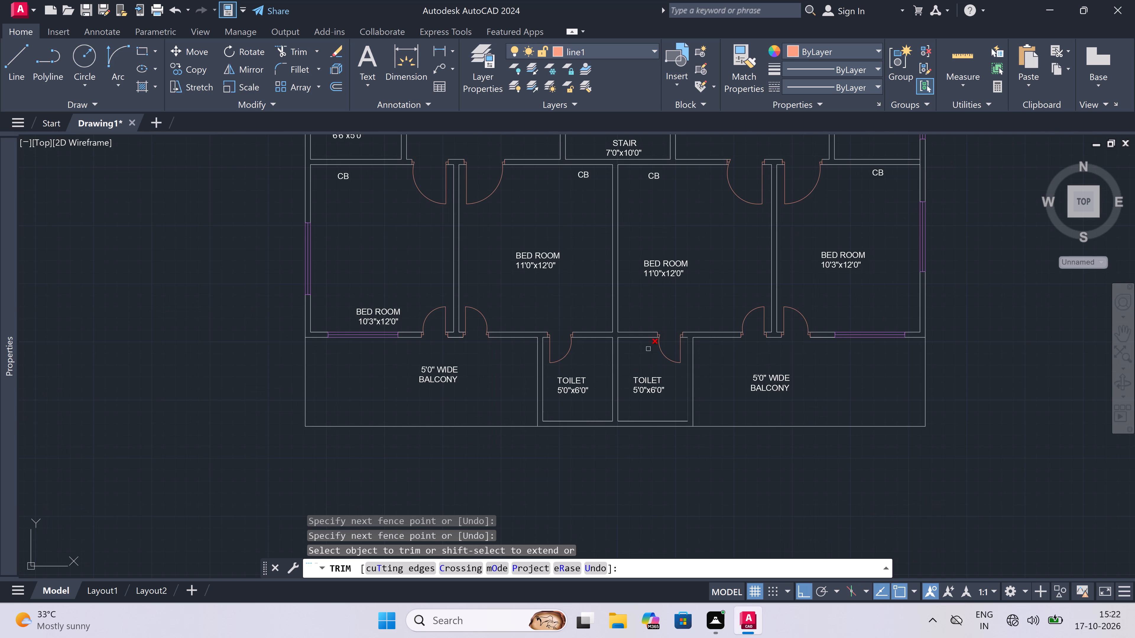
key(Escape)
Erase the overlapping duplicate line on the inner face of the outer wall in each of the two toilets.
scroll(556, 424, up, 4)
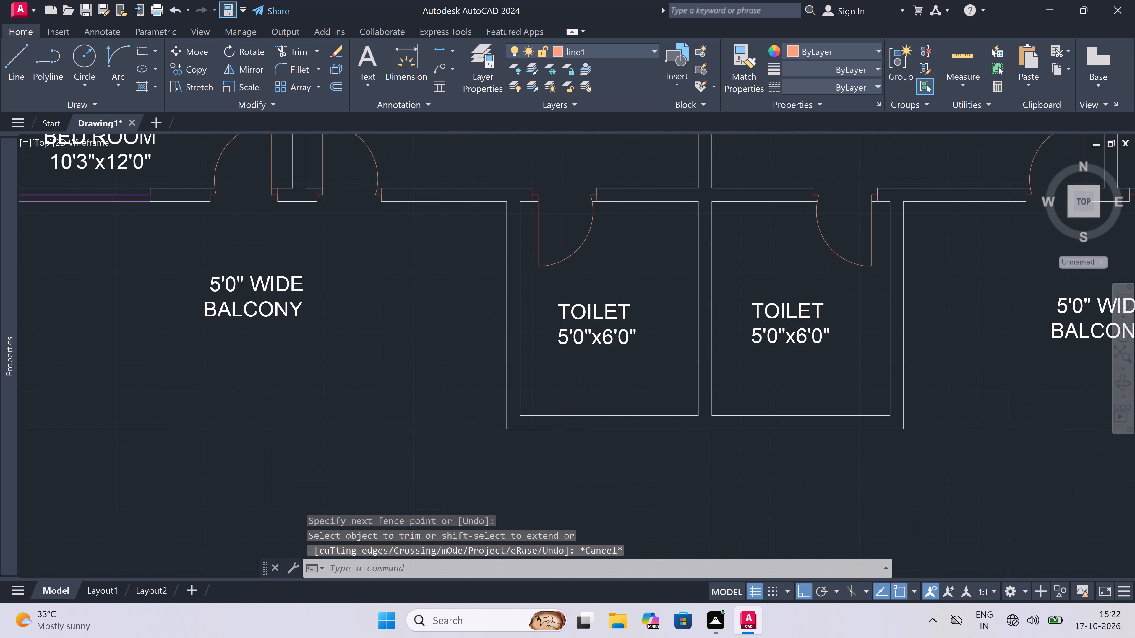
scroll(559, 368, down, 1)
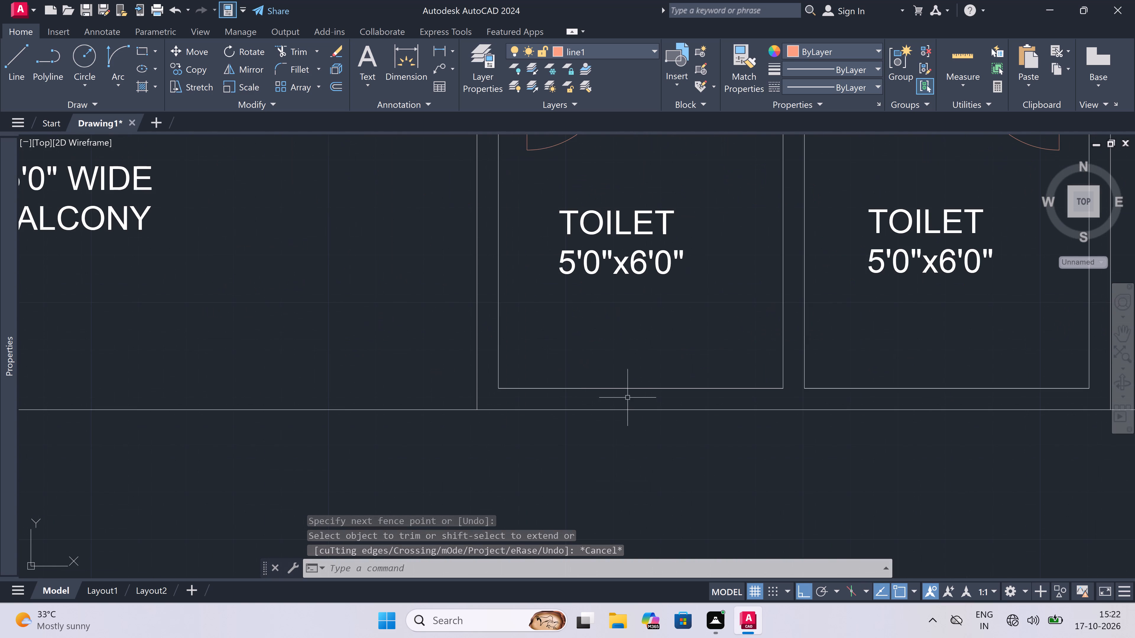
click(628, 387)
key(Delete)
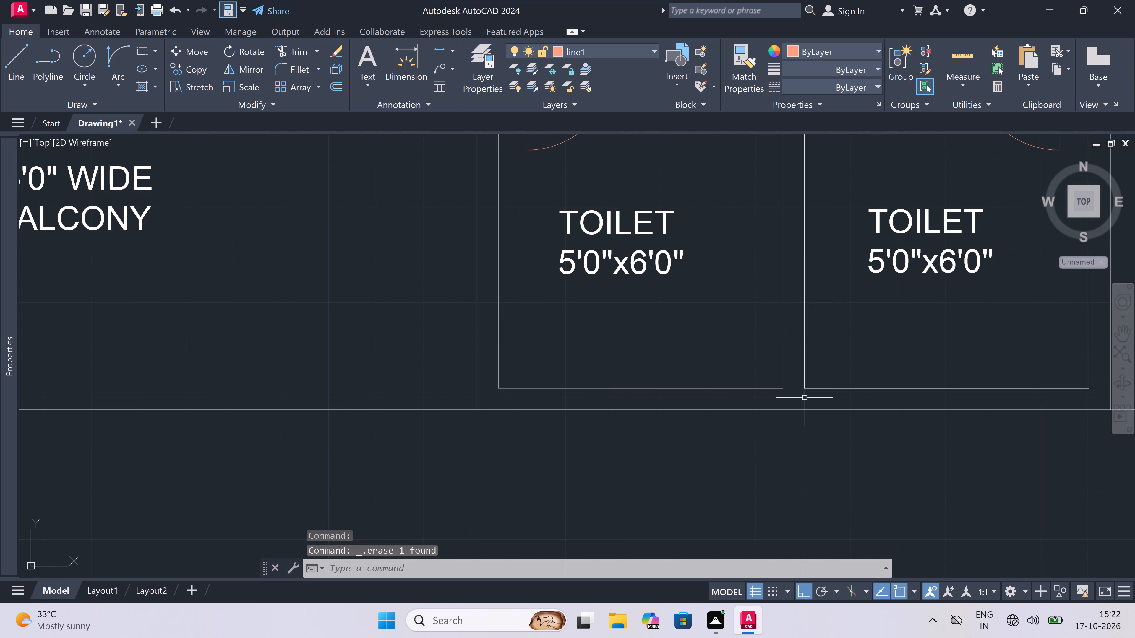
click(838, 388)
key(Delete)
On layer line4, draw a 2' window in the first toilet's outer wall, with a centre line between two end lines across the wall.
click(599, 51)
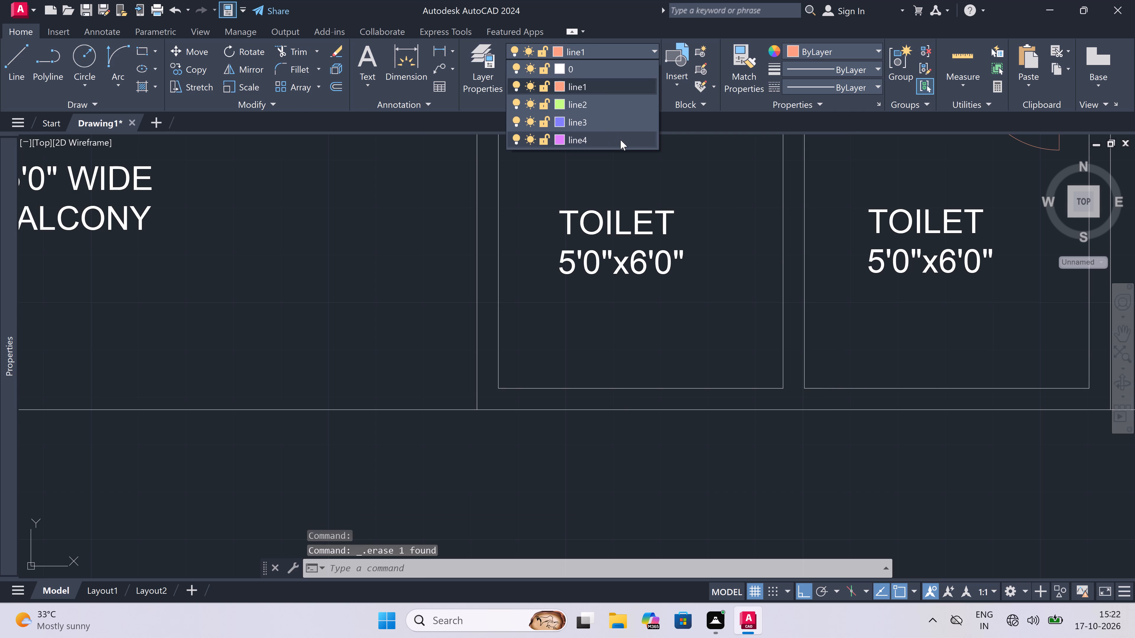
click(620, 140)
key(l)
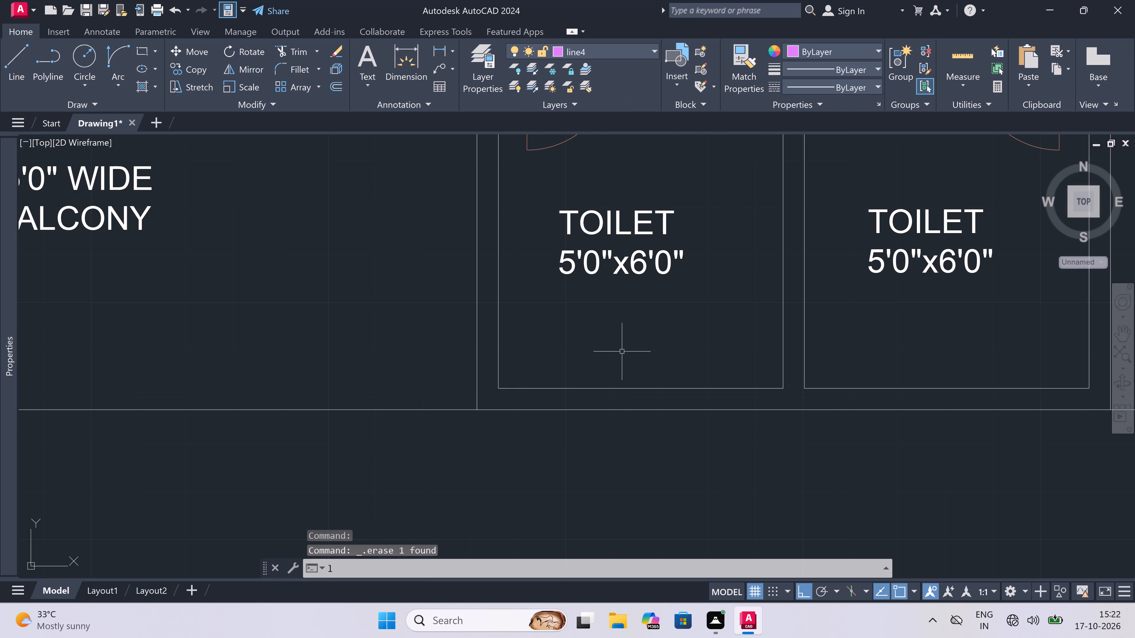
key(space)
click(549, 391)
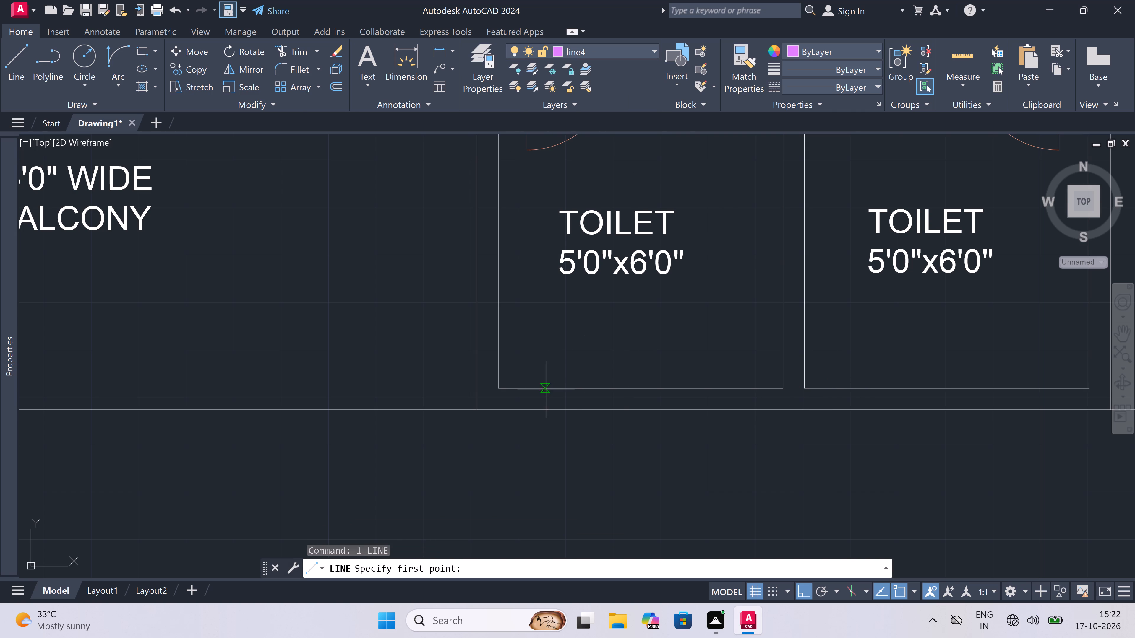
click(549, 410)
drag(550, 402, 553, 402)
drag(563, 402, 570, 402)
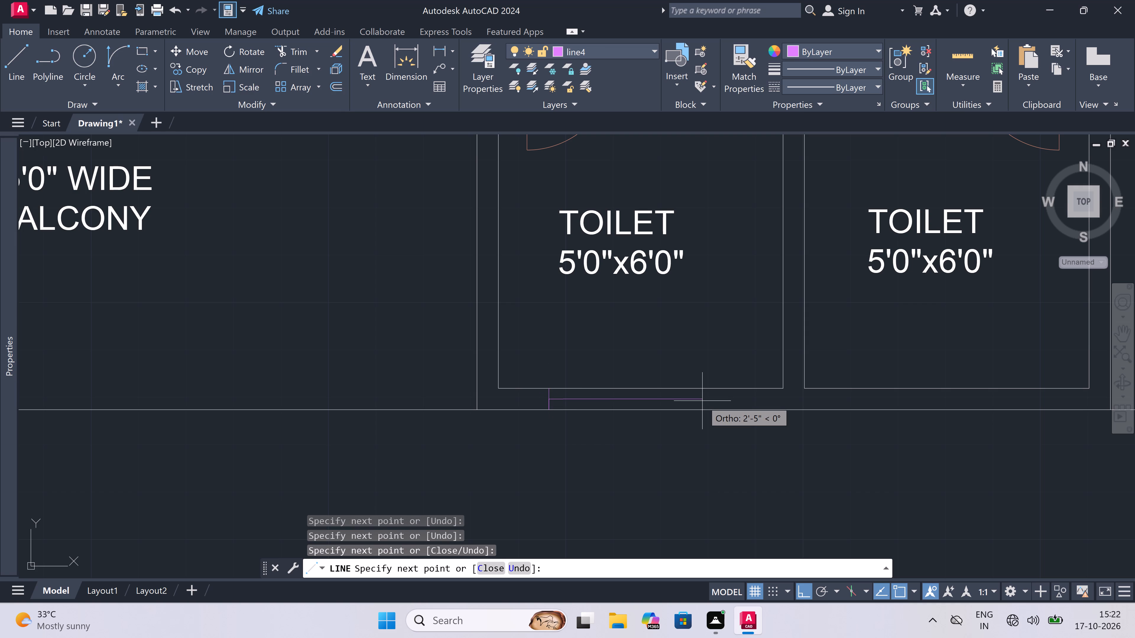
text(2')
key(space)
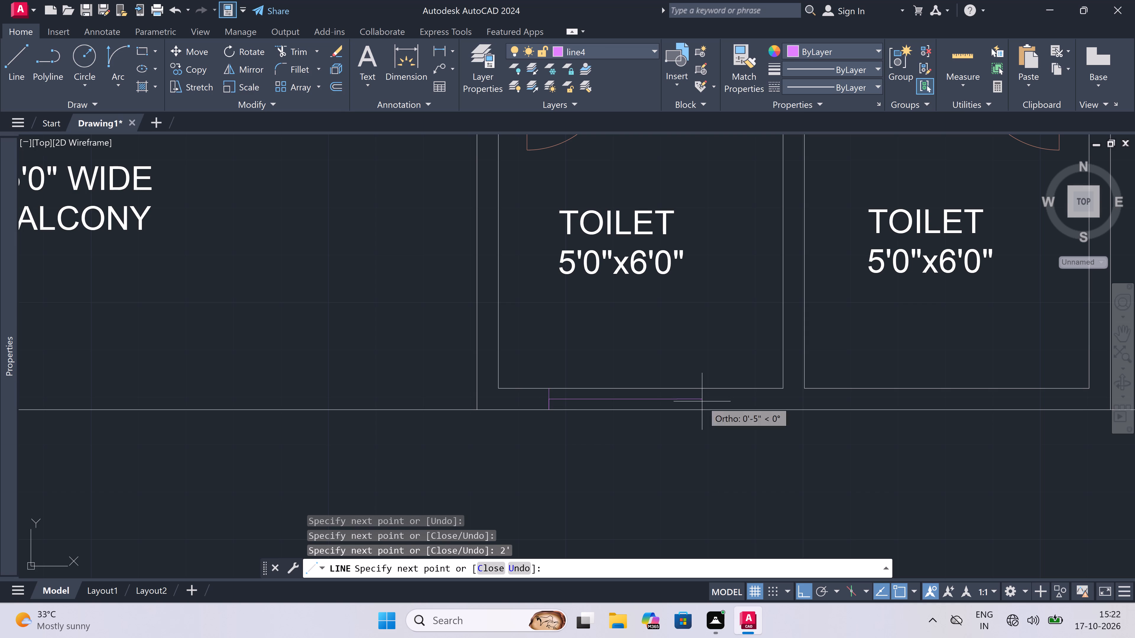
click(677, 392)
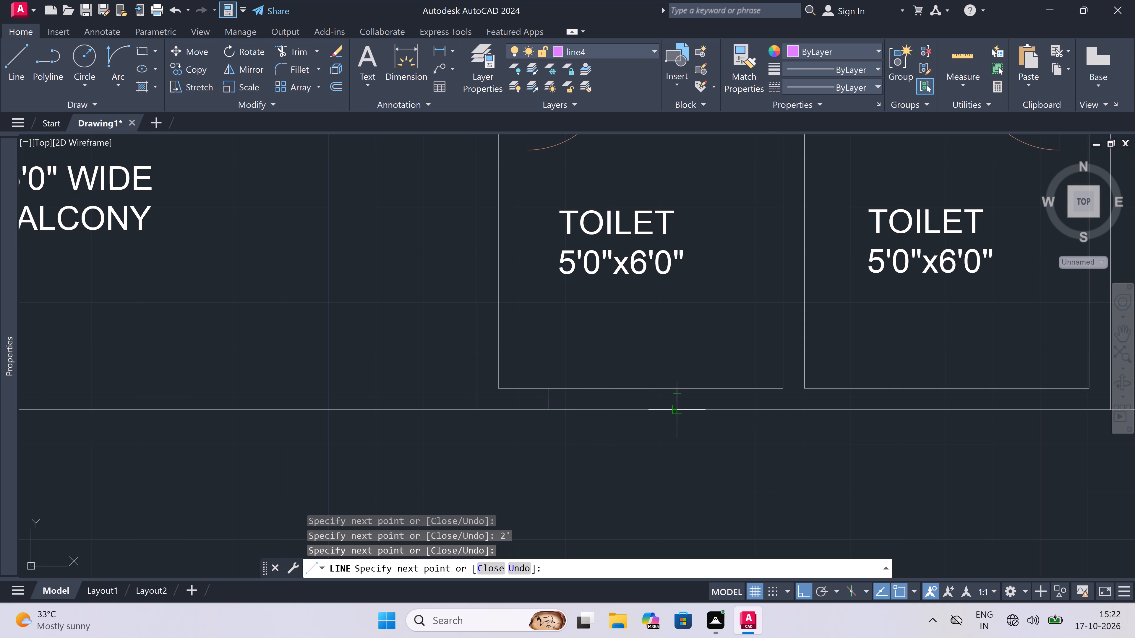
click(675, 414)
key(Escape)
Trim both faces of the outer wall between the end lines of the first toilet's window.
text(tr)
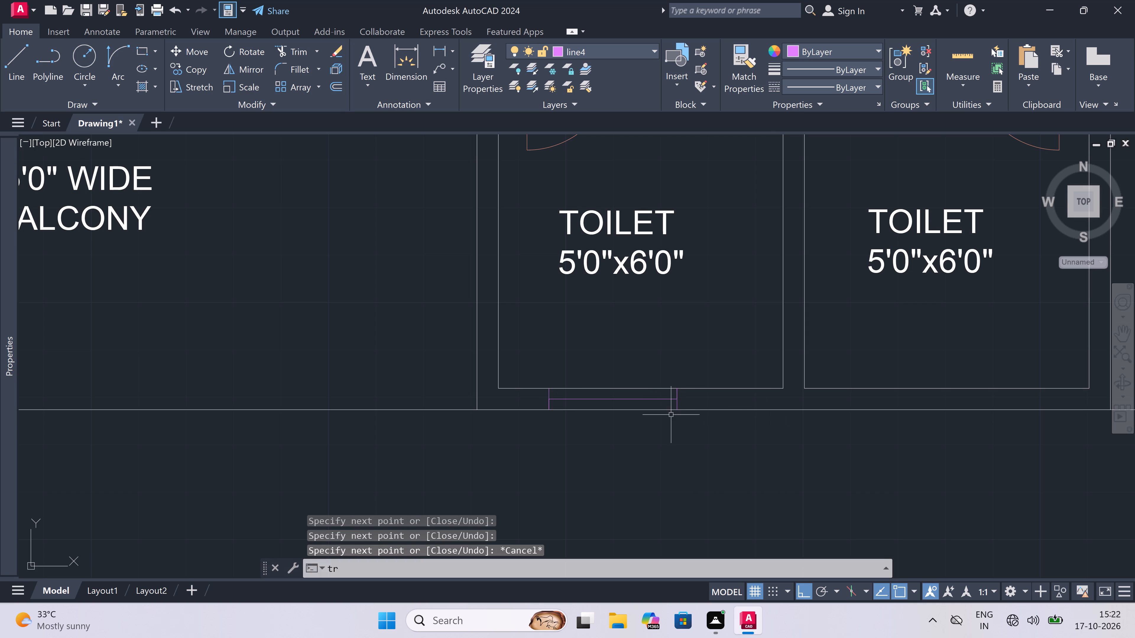
key(space)
click(642, 410)
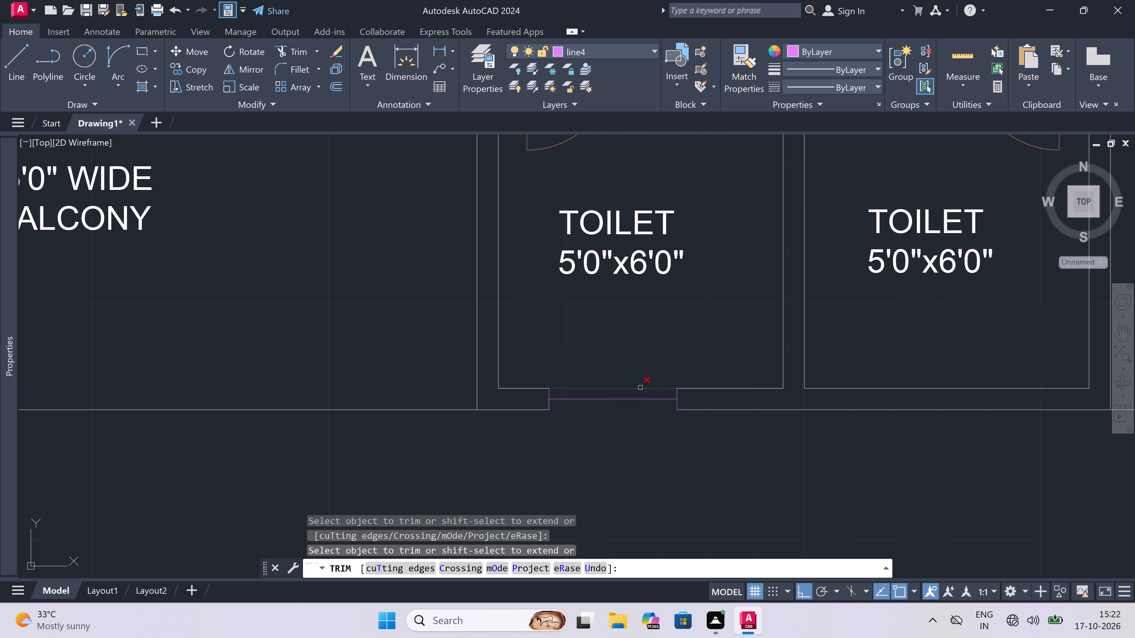
click(639, 387)
key(Escape)
Close the first toilet's window opening with a line along its inner face and another along its outer face.
key(l)
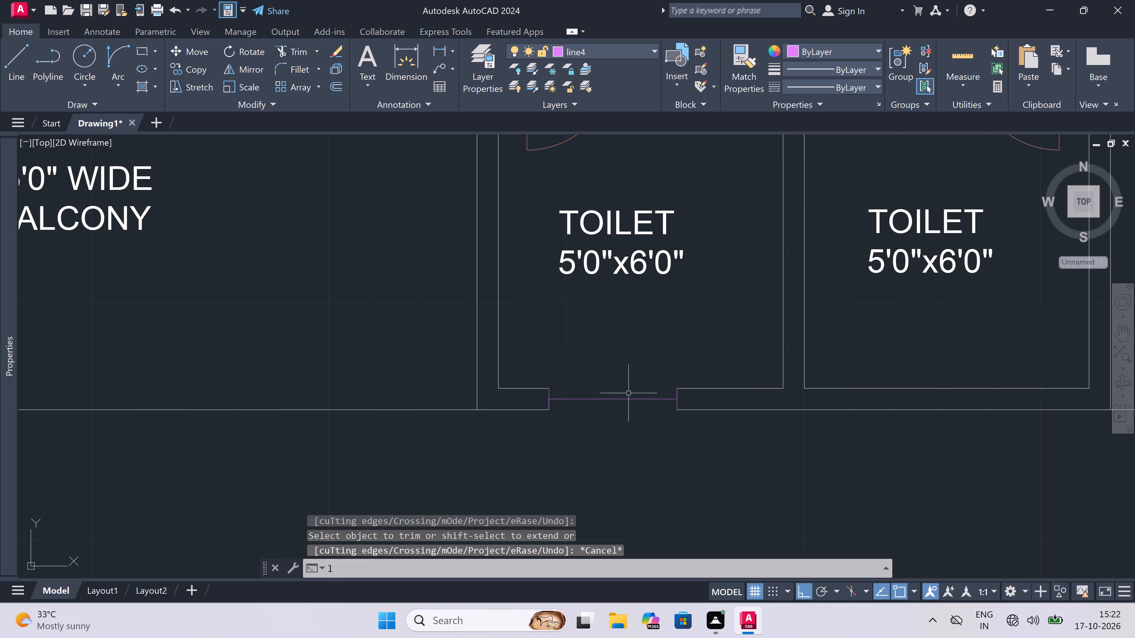
key(space)
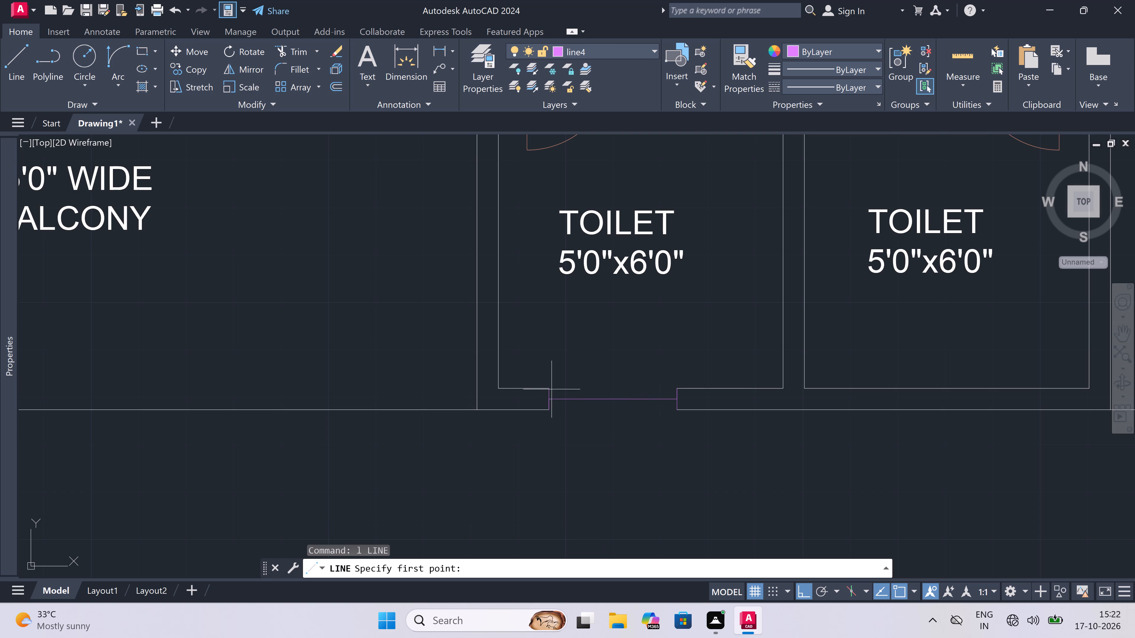
click(549, 388)
click(672, 382)
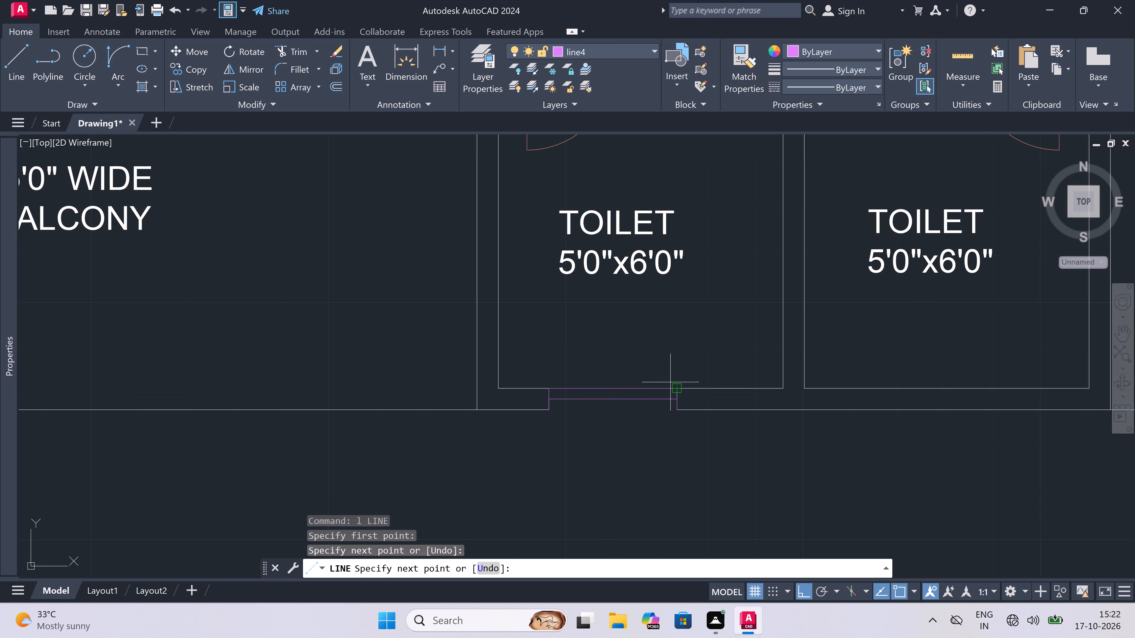
key(Escape)
key(space)
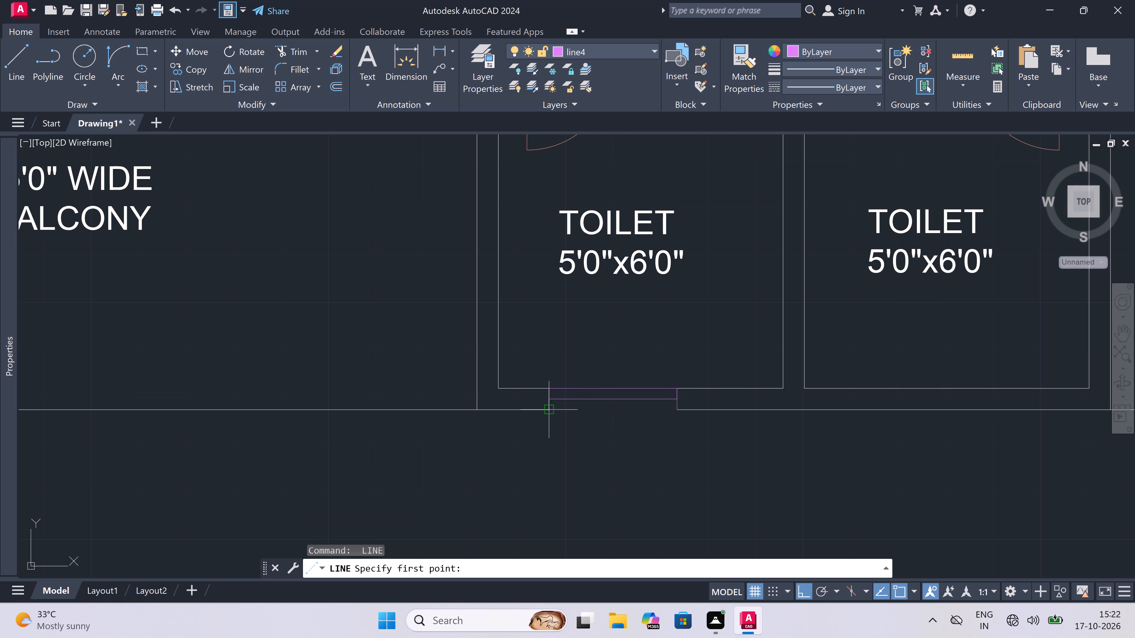
click(548, 412)
click(682, 408)
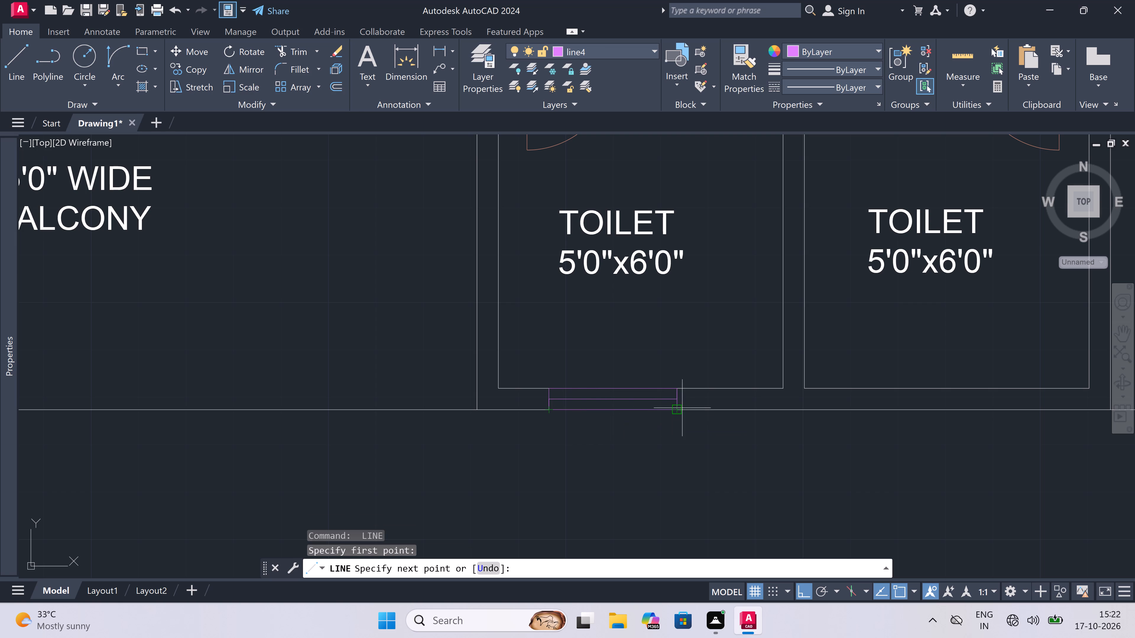
key(Escape)
Draw a 2' window in the second toilet's outer wall, with a centre line between two end lines across the wall.
scroll(595, 373, down, 3)
scroll(682, 376, up, 2)
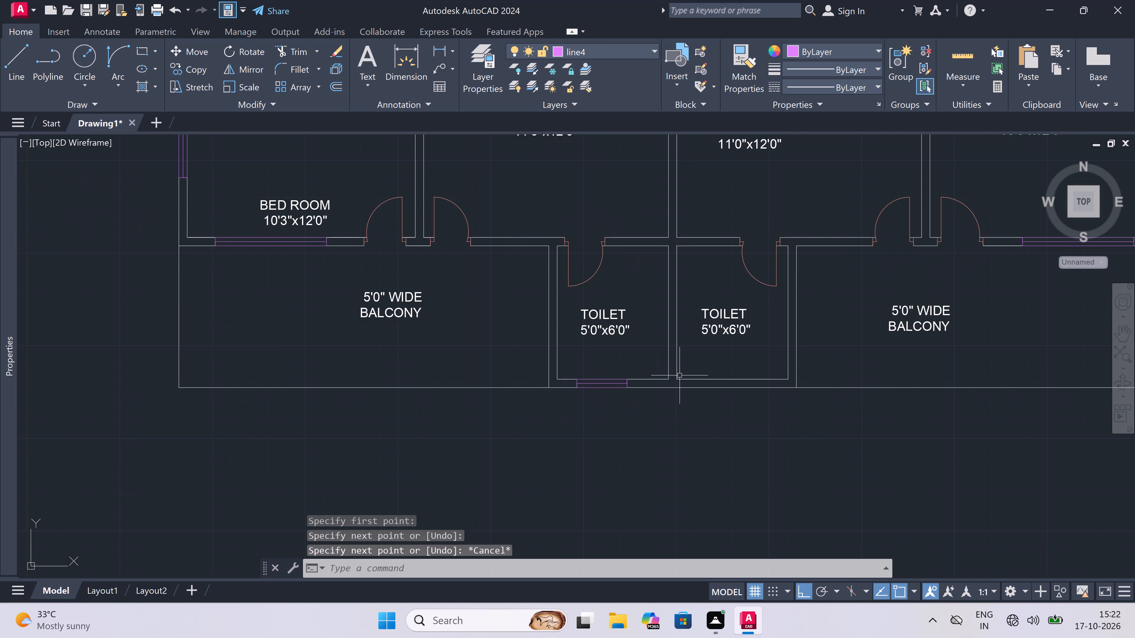
key(space)
click(727, 384)
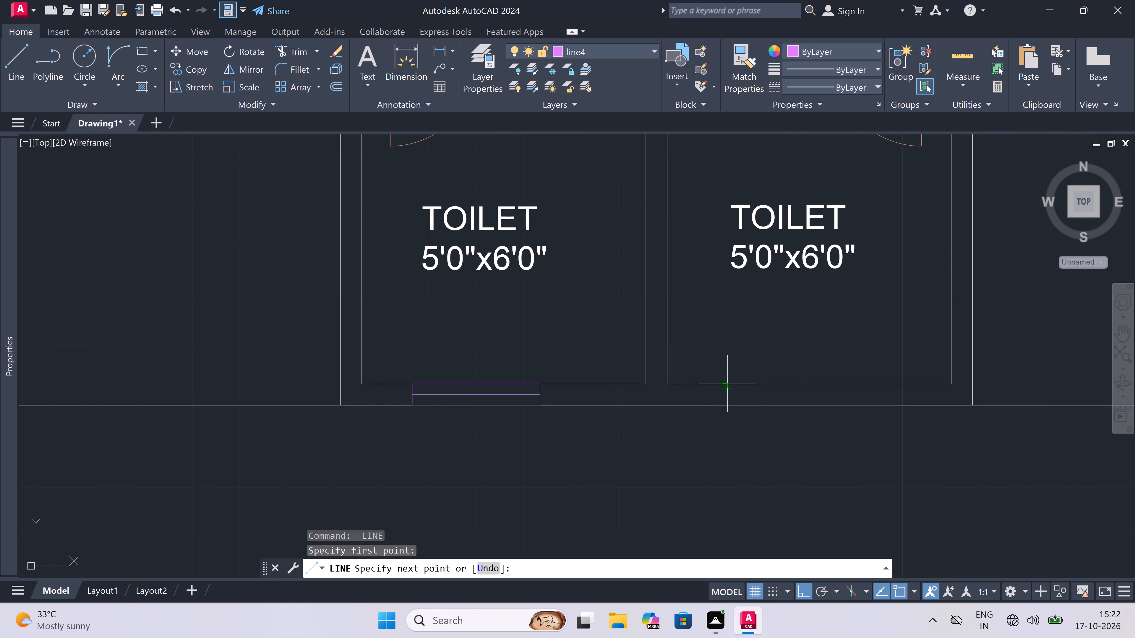
click(728, 405)
click(726, 394)
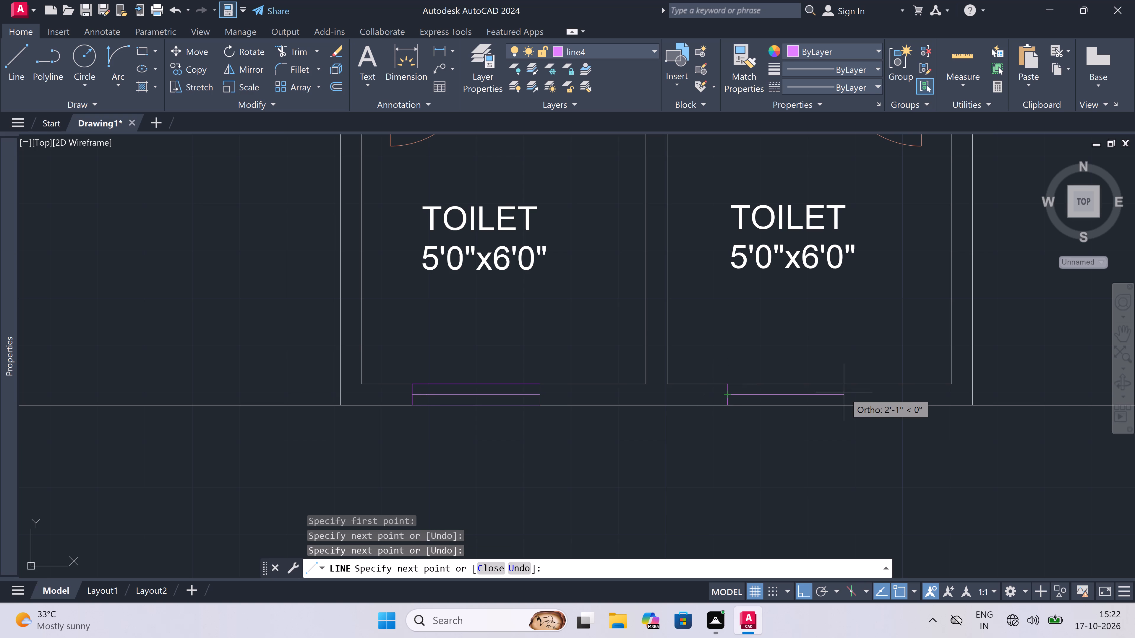
text(2')
key(space)
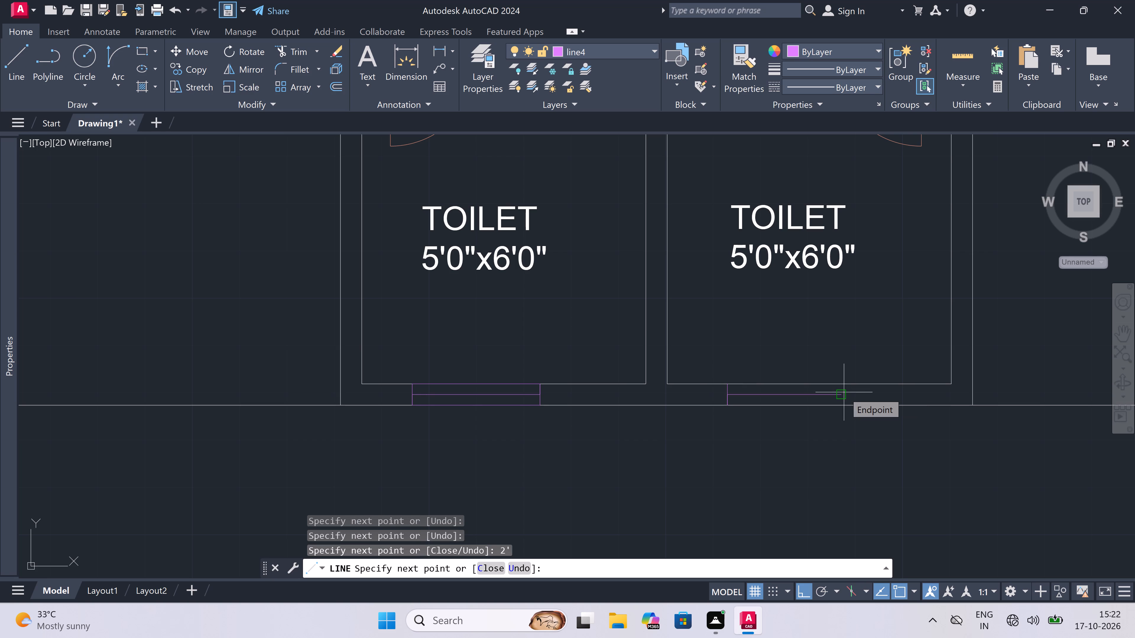
click(844, 386)
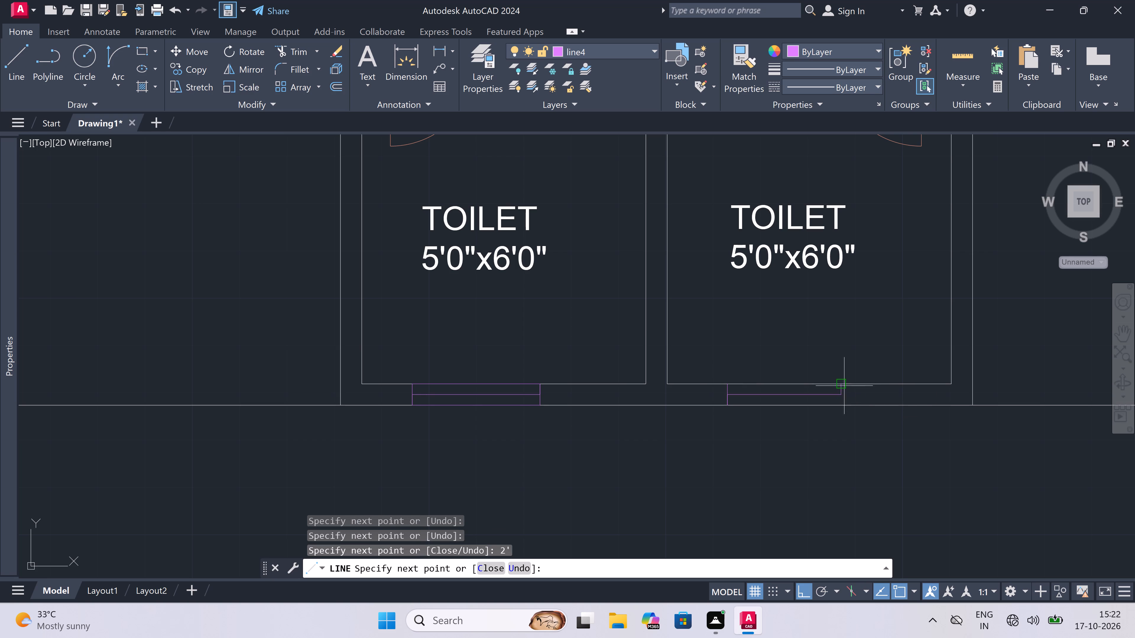
drag(844, 403, 846, 407)
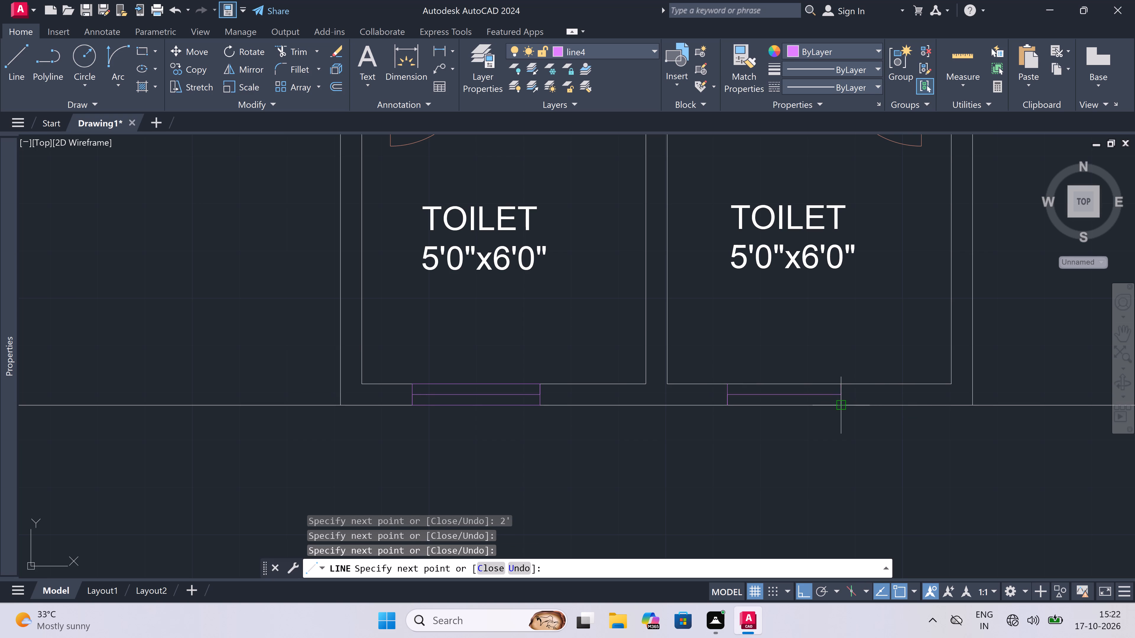
key(Escape)
Trim both faces of the outer wall between the end lines of the second toilet's window.
key(t)
key(r)
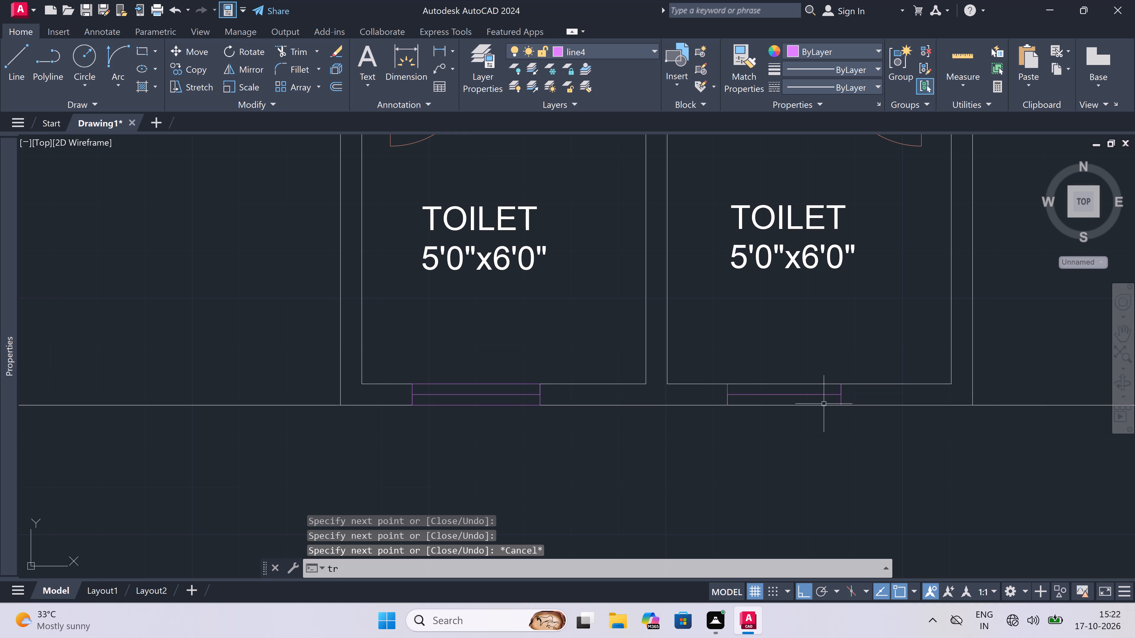
key(space)
click(801, 401)
click(796, 415)
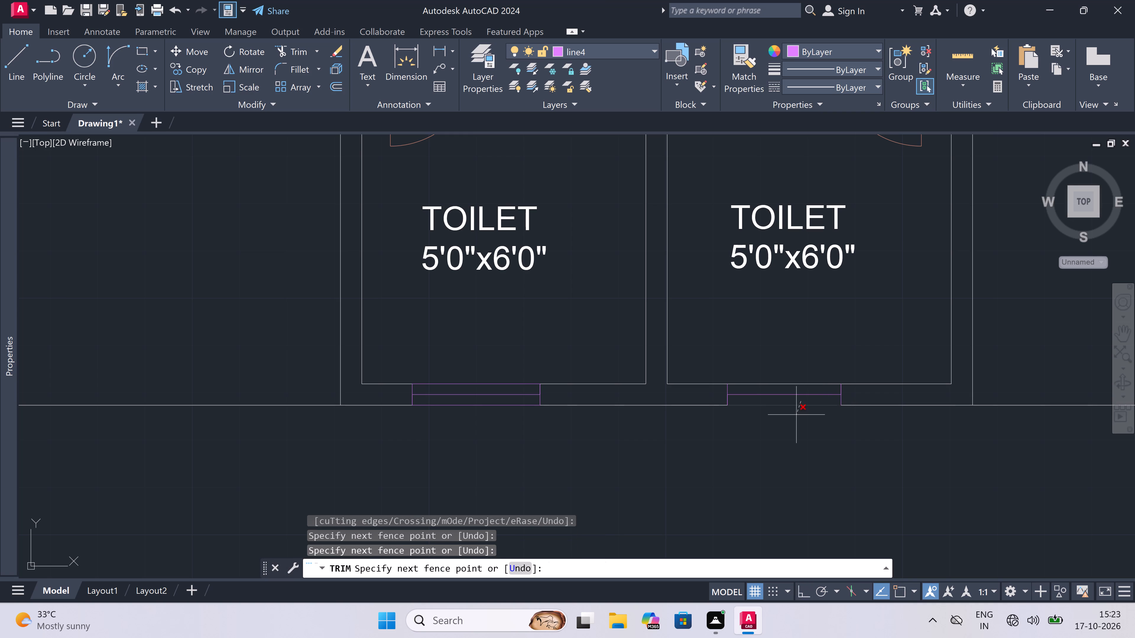
click(789, 384)
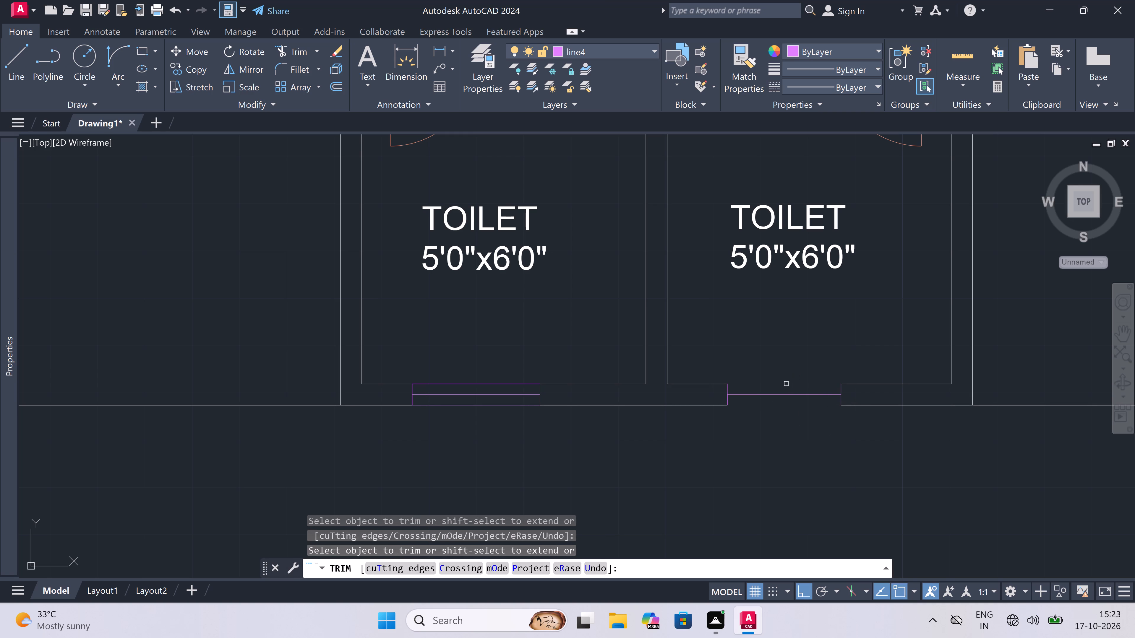
key(Escape)
Close the second toilet's window opening with a line along its inner face and another along its outer face.
key(l)
key(space)
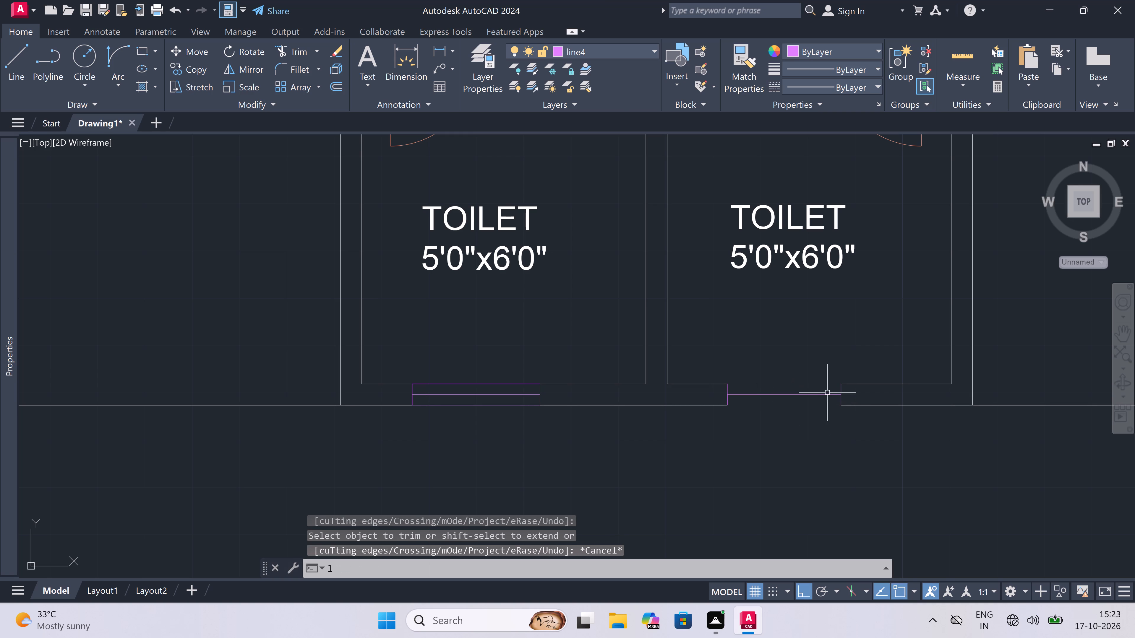
click(839, 379)
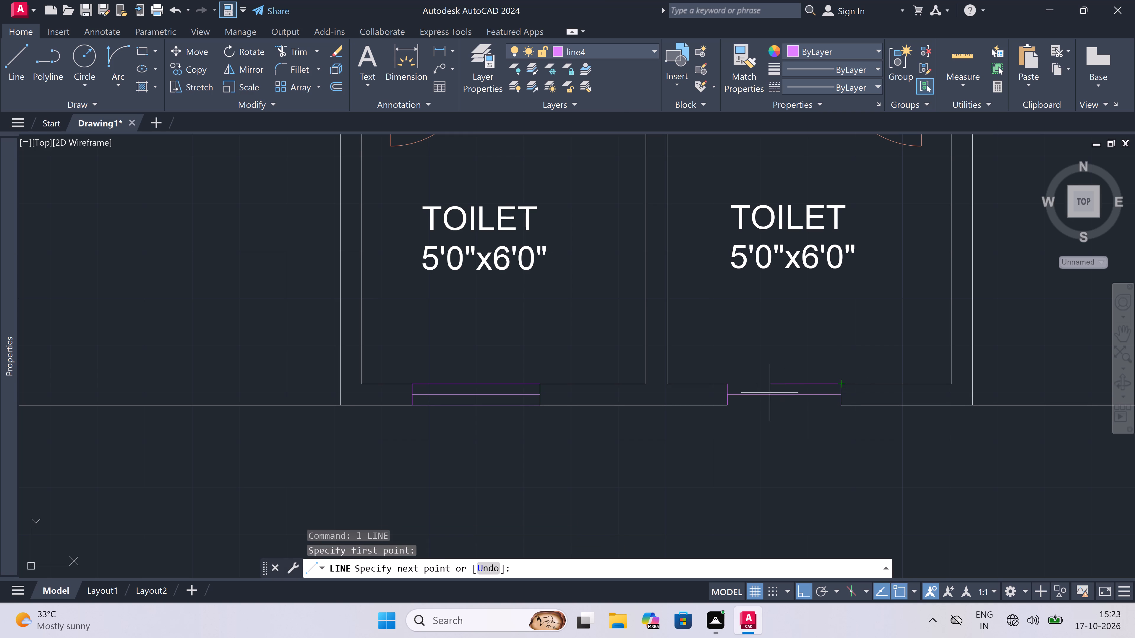
click(729, 385)
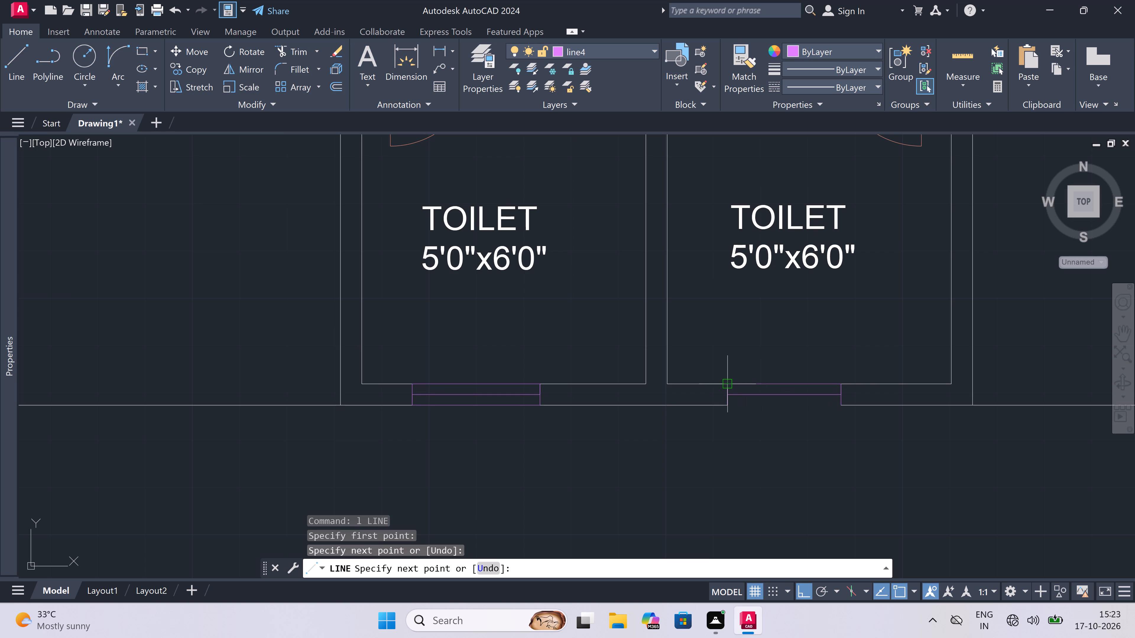
key(Escape)
key(space)
click(725, 407)
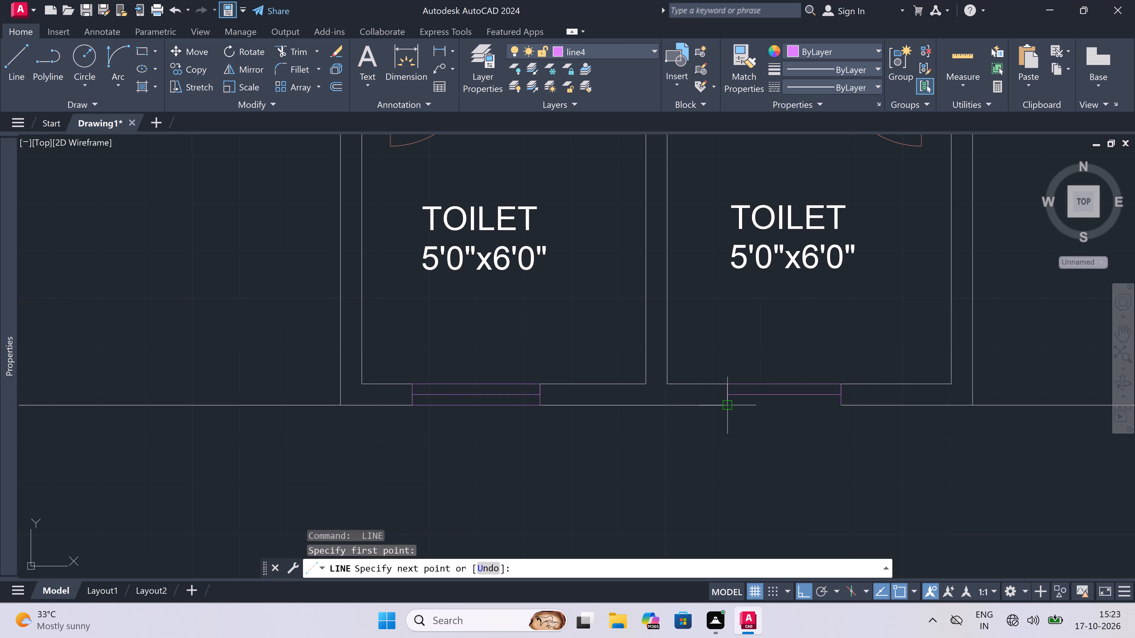
click(836, 403)
key(Escape)
Examine the whole plan, comparing the windows of the mirrored flats with those of the original flats at the opposite end.
scroll(680, 411, down, 4)
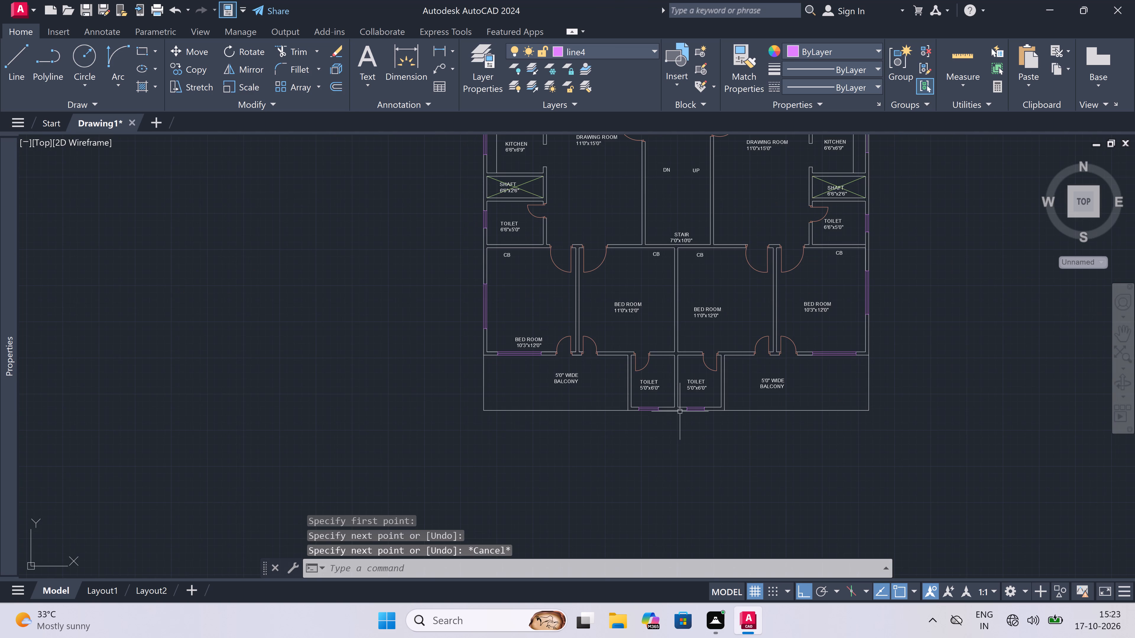
scroll(680, 411, down, 2)
scroll(682, 401, up, 3)
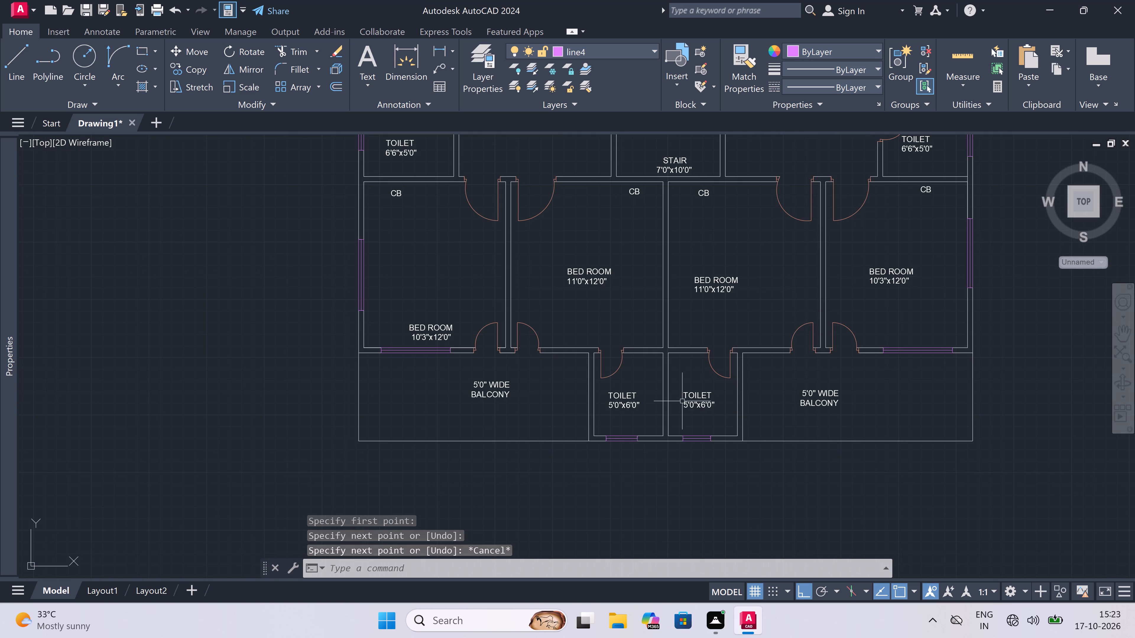
scroll(747, 358, down, 4)
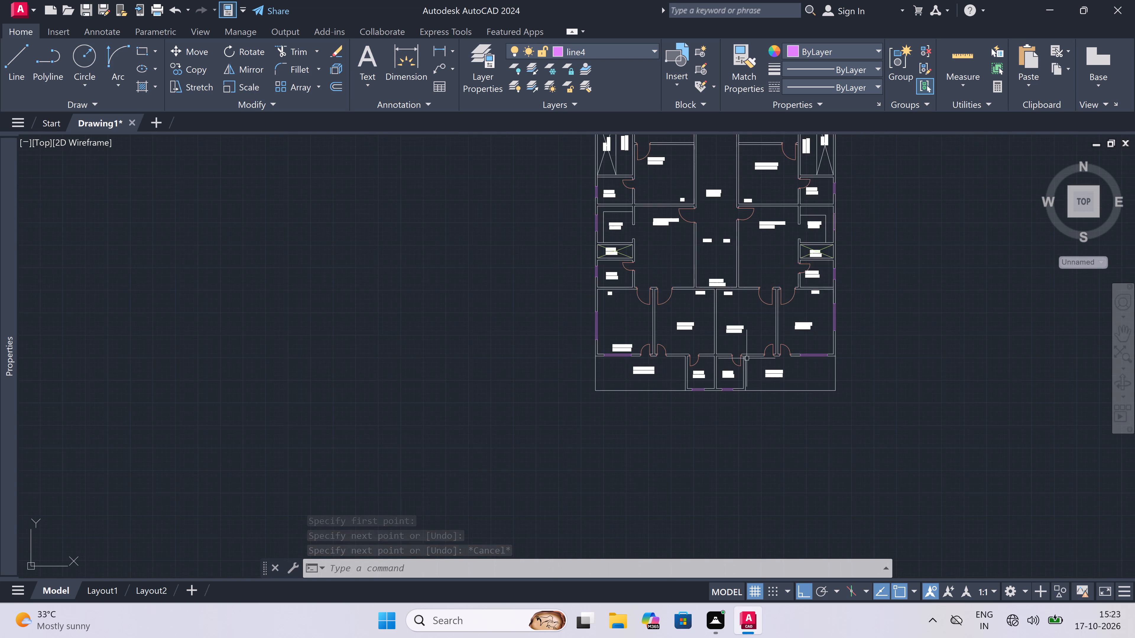
scroll(747, 360, up, 1)
scroll(747, 359, down, 2)
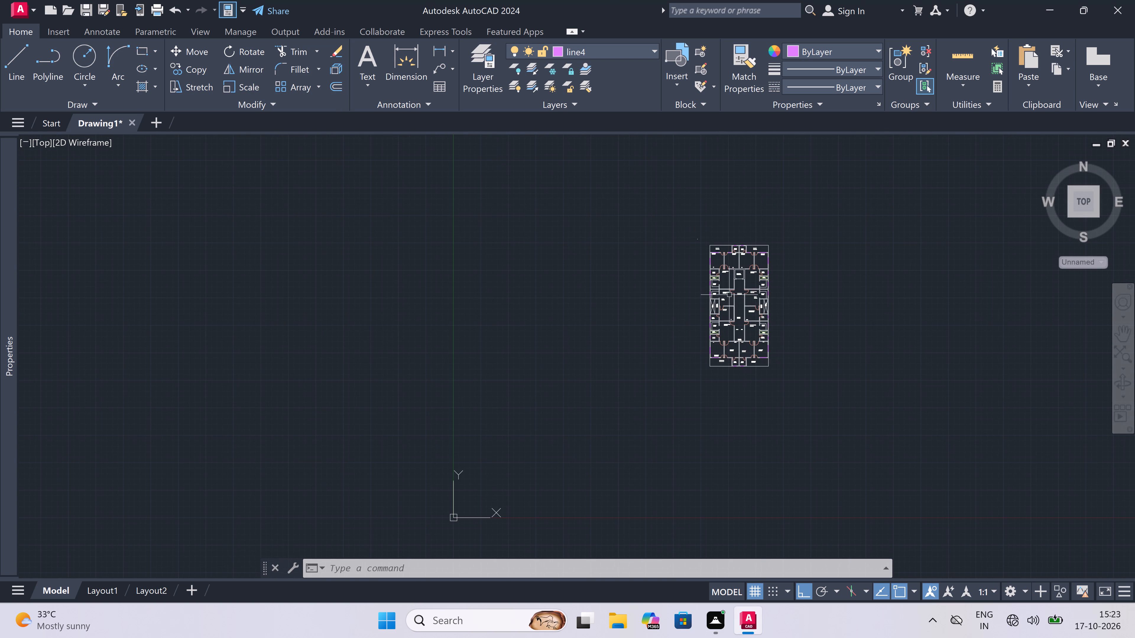
scroll(731, 279, up, 4)
scroll(731, 279, down, 3)
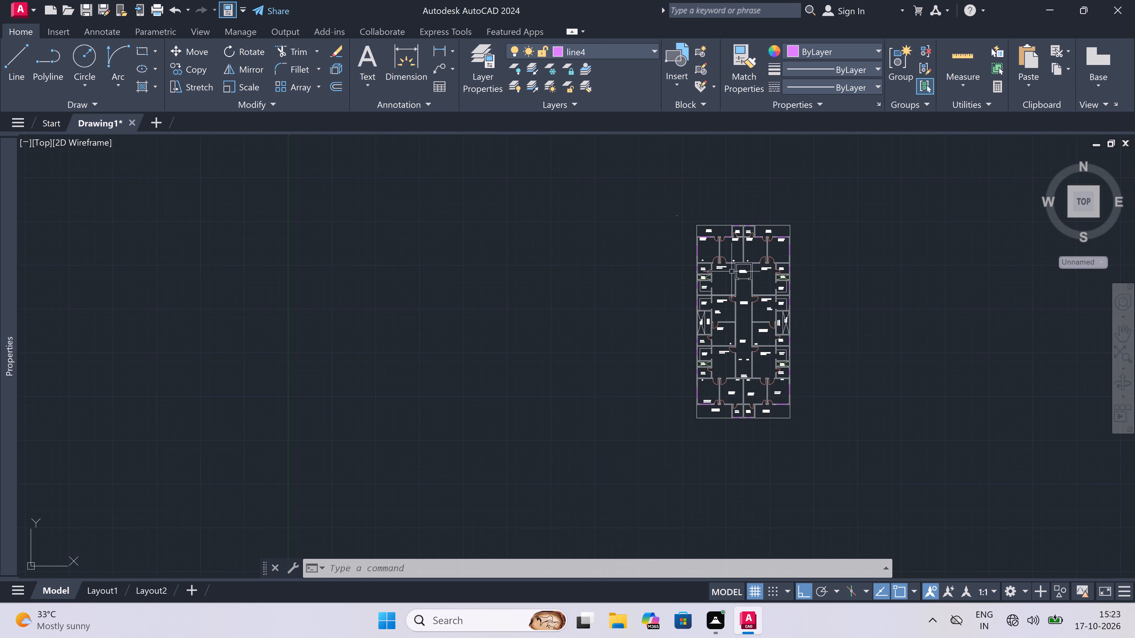
scroll(742, 209, up, 3)
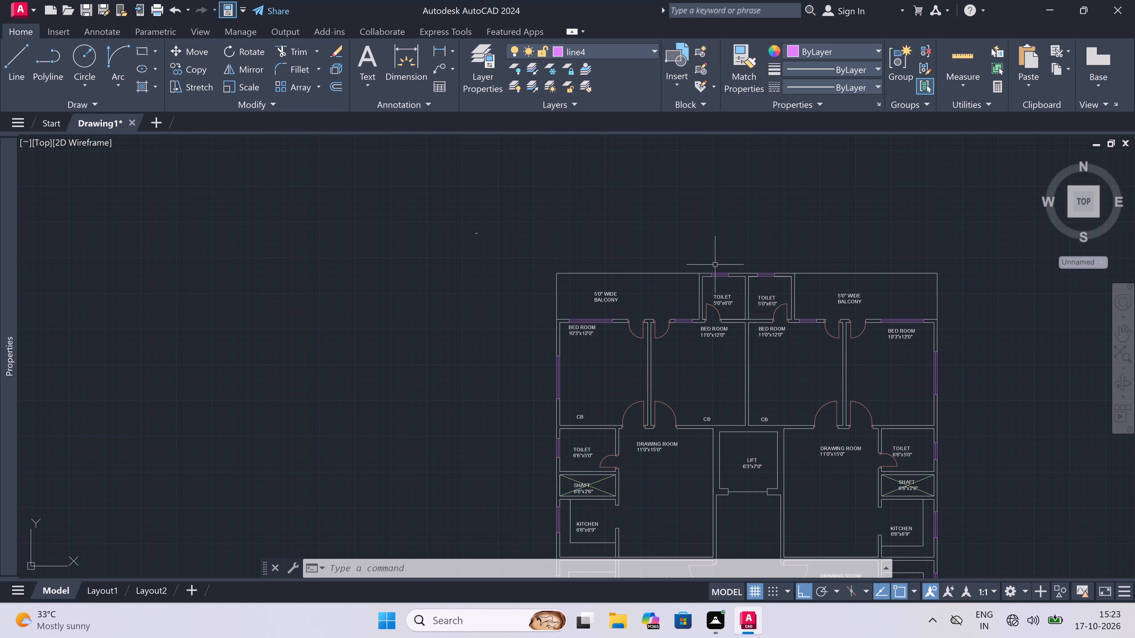
scroll(714, 265, down, 3)
scroll(719, 303, down, 1)
Draw a 2' window in the 11'0"x12'0" bedroom's balcony wall, between the second toilet and balcony door, with centre and end lines.
scroll(726, 385, up, 3)
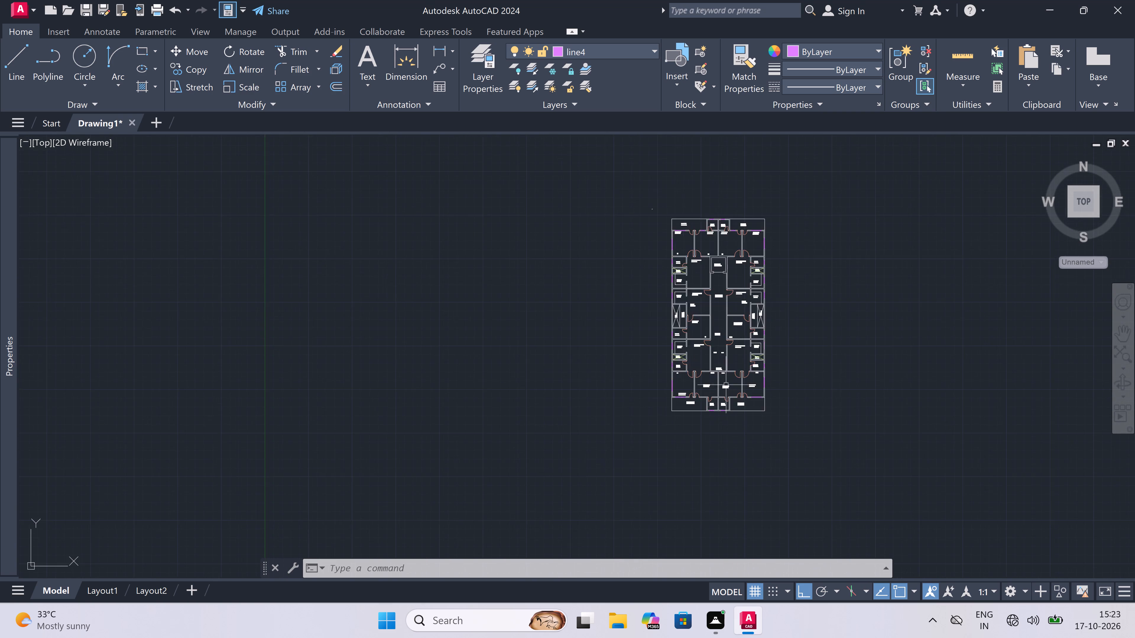
scroll(743, 452, up, 4)
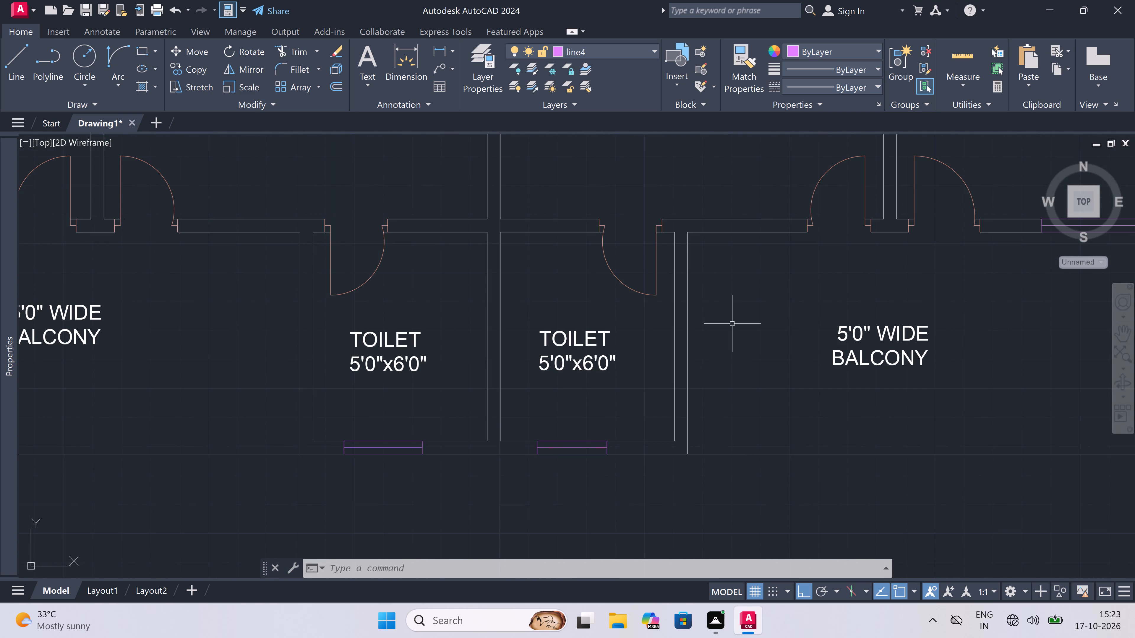
scroll(726, 189, up, 2)
key(space)
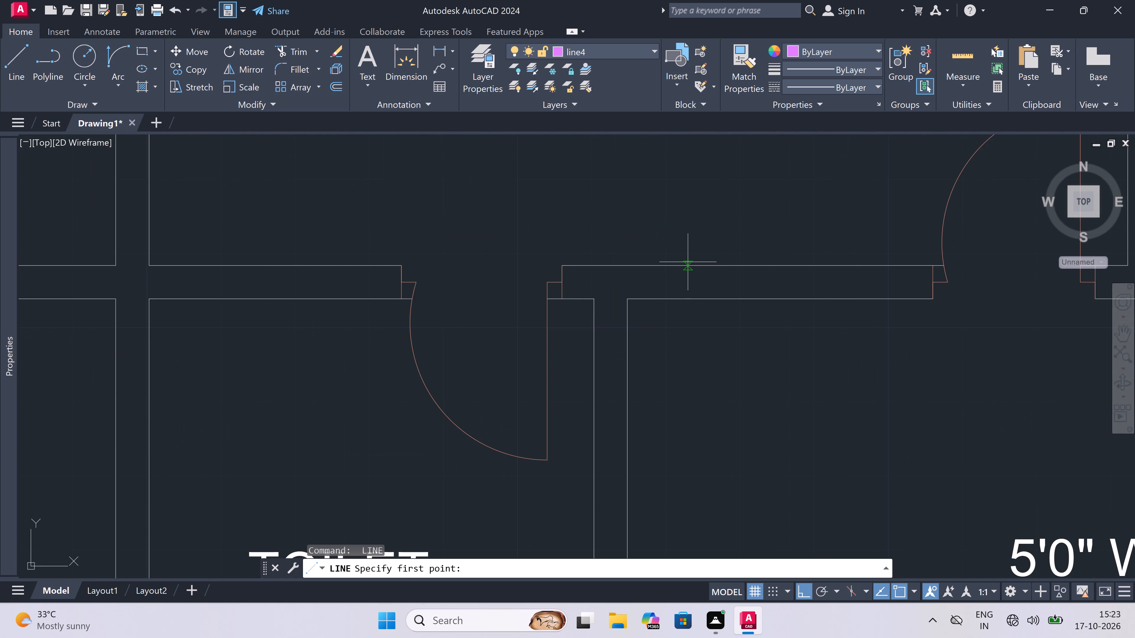
click(676, 268)
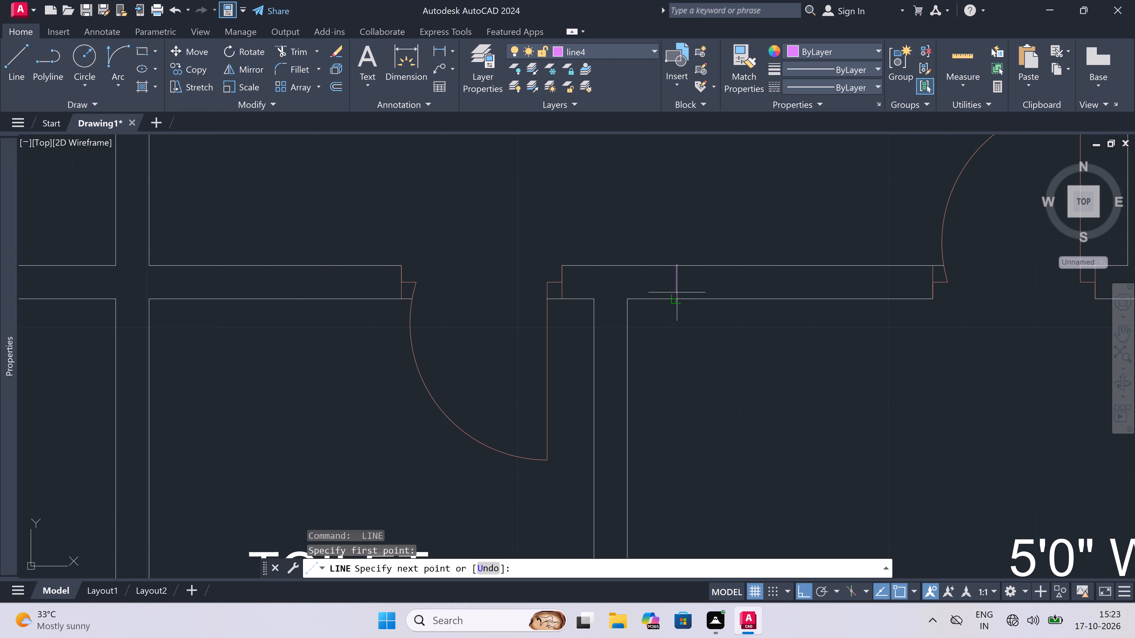
double_click(676, 292)
click(676, 279)
text(3')
key(space)
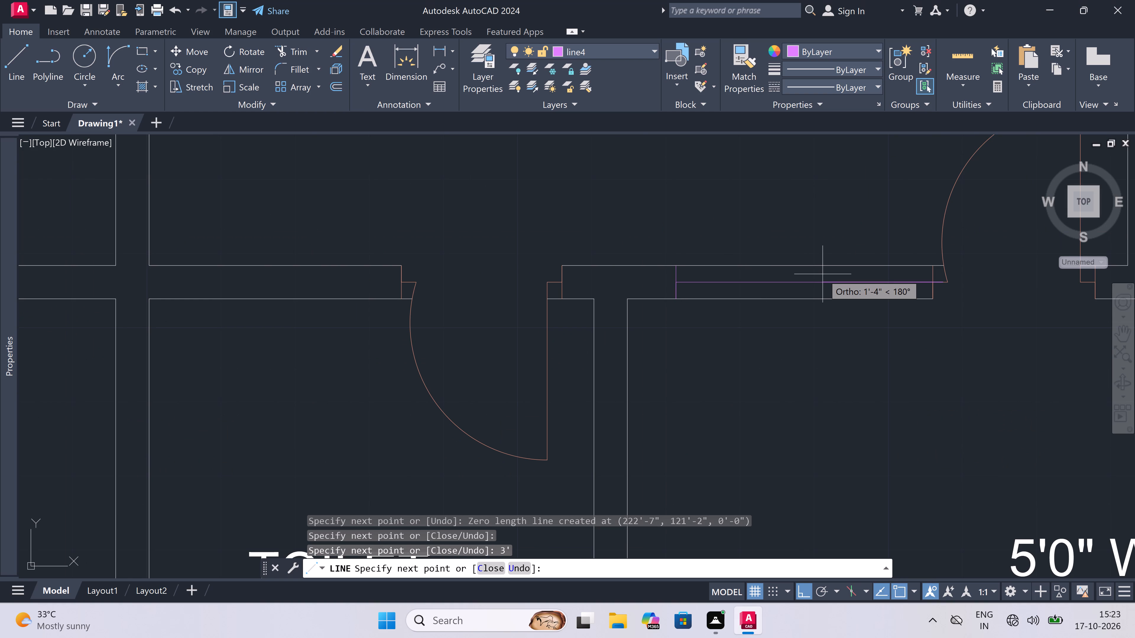
key(ctrl+z)
text(2')
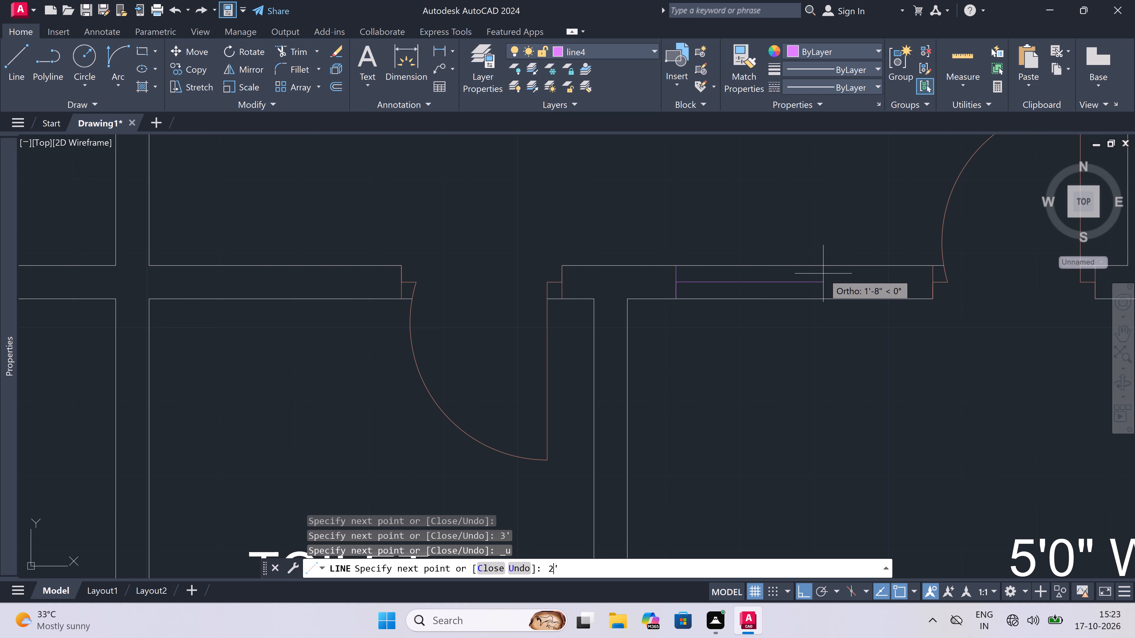
key(space)
click(856, 269)
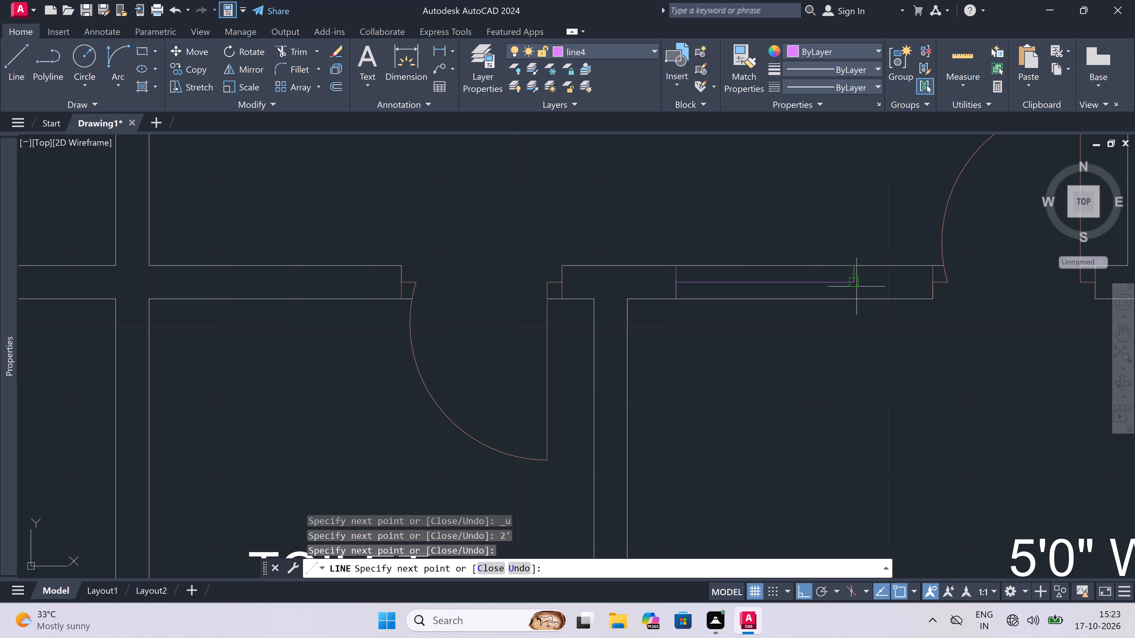
click(855, 298)
key(Escape)
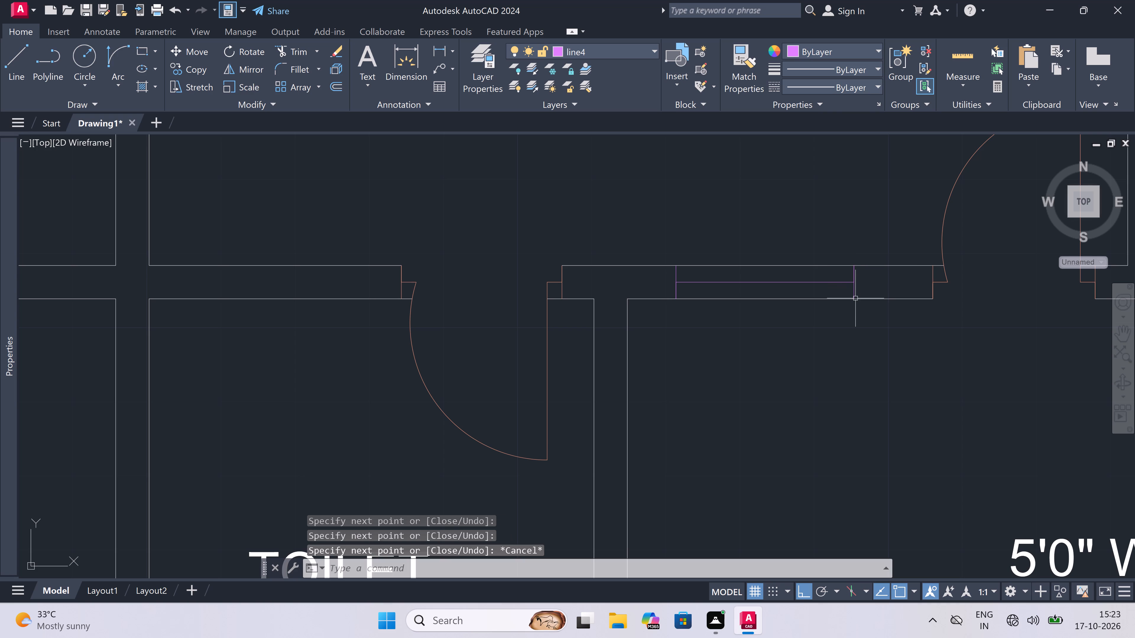
Trim both faces of the bedroom's balcony wall between the end lines of the new 2' window.
key(t)
key(r)
key(space)
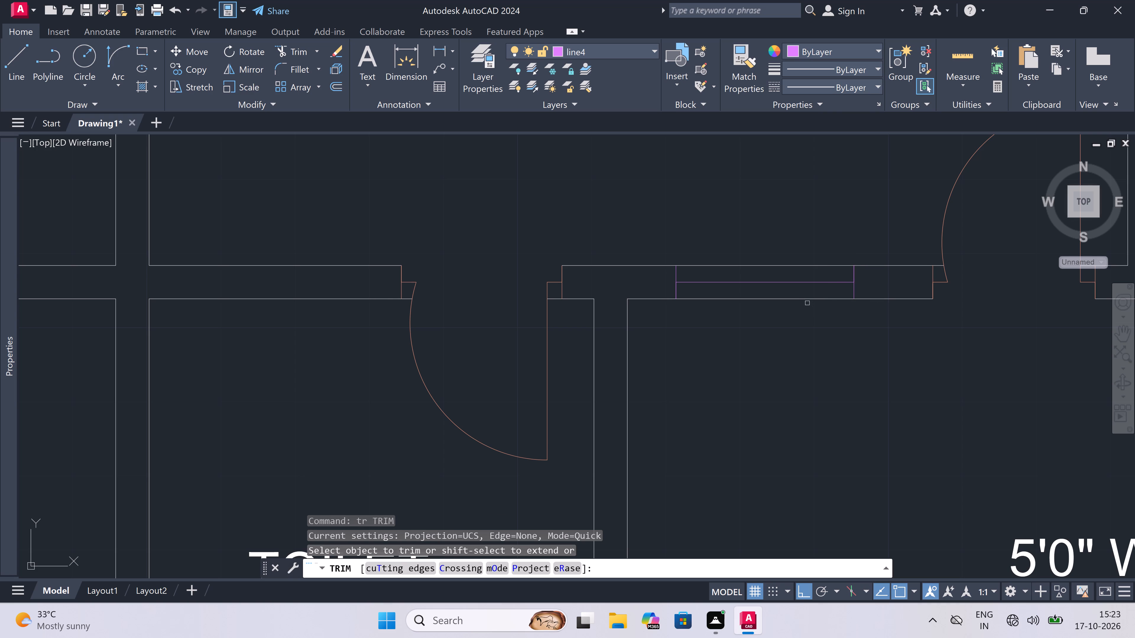
click(805, 298)
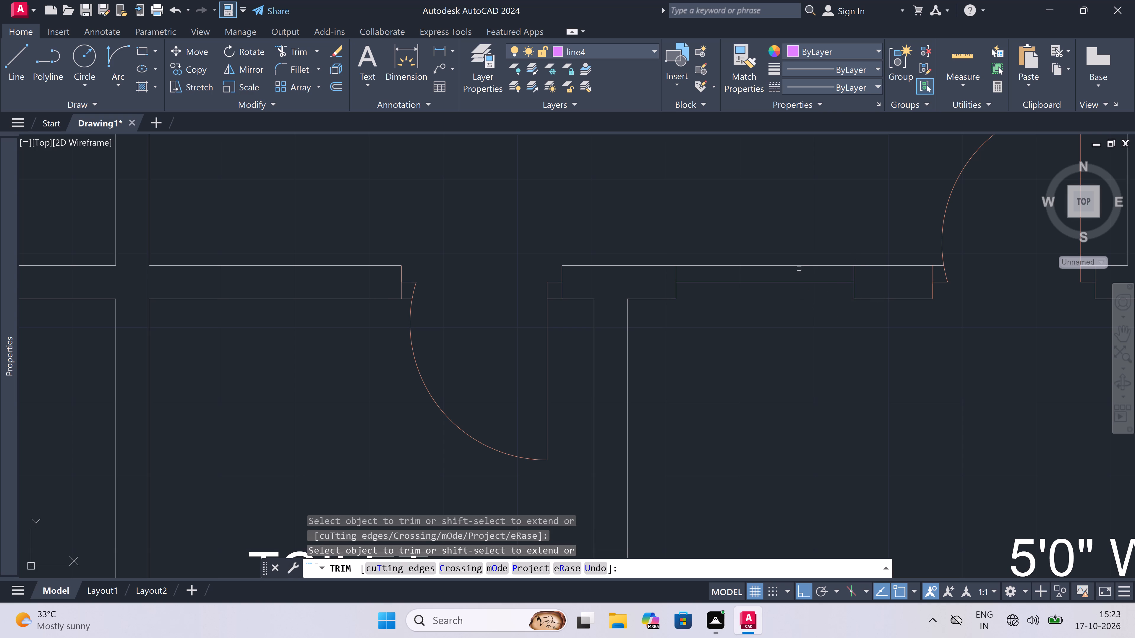
click(796, 265)
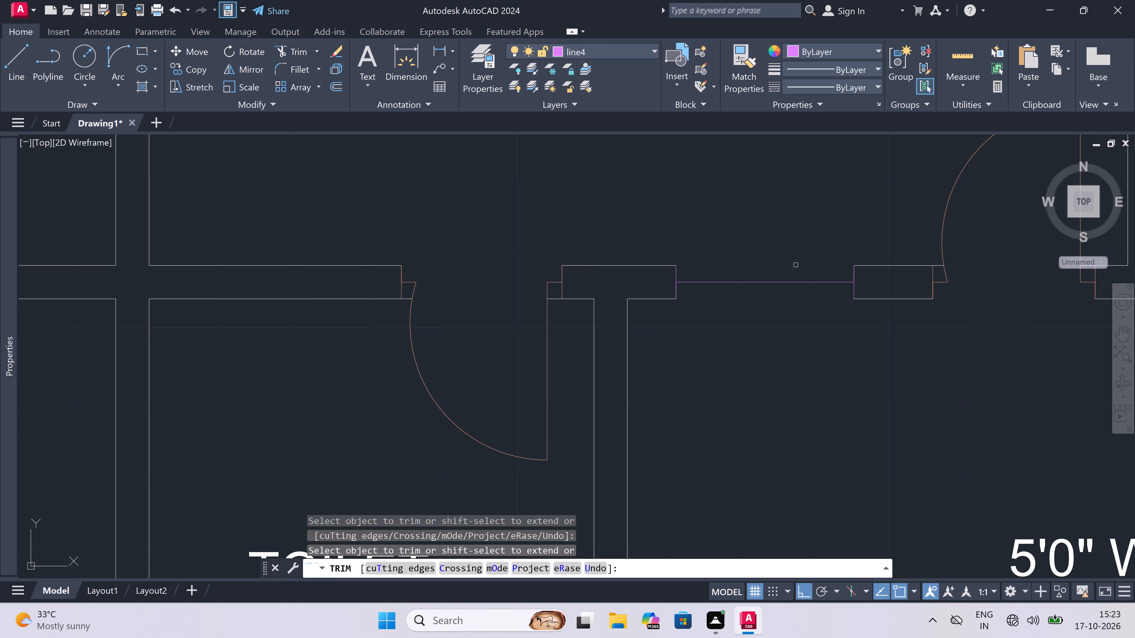
key(Escape)
Close the trimmed bedroom window opening with one line along each face of the balcony wall.
key(l)
key(space)
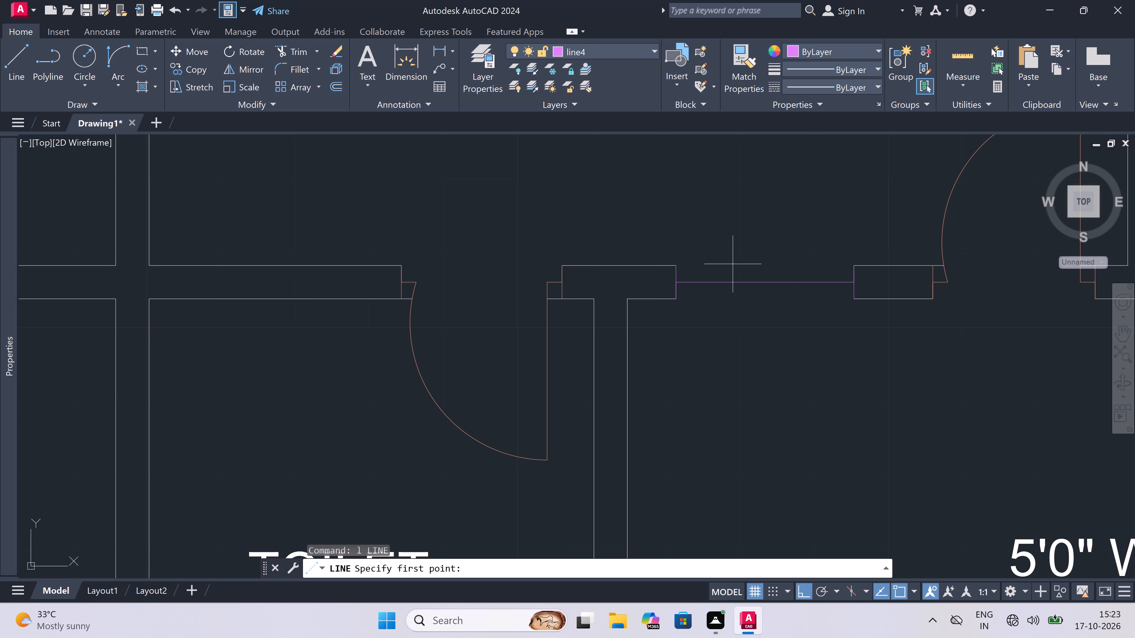
click(680, 267)
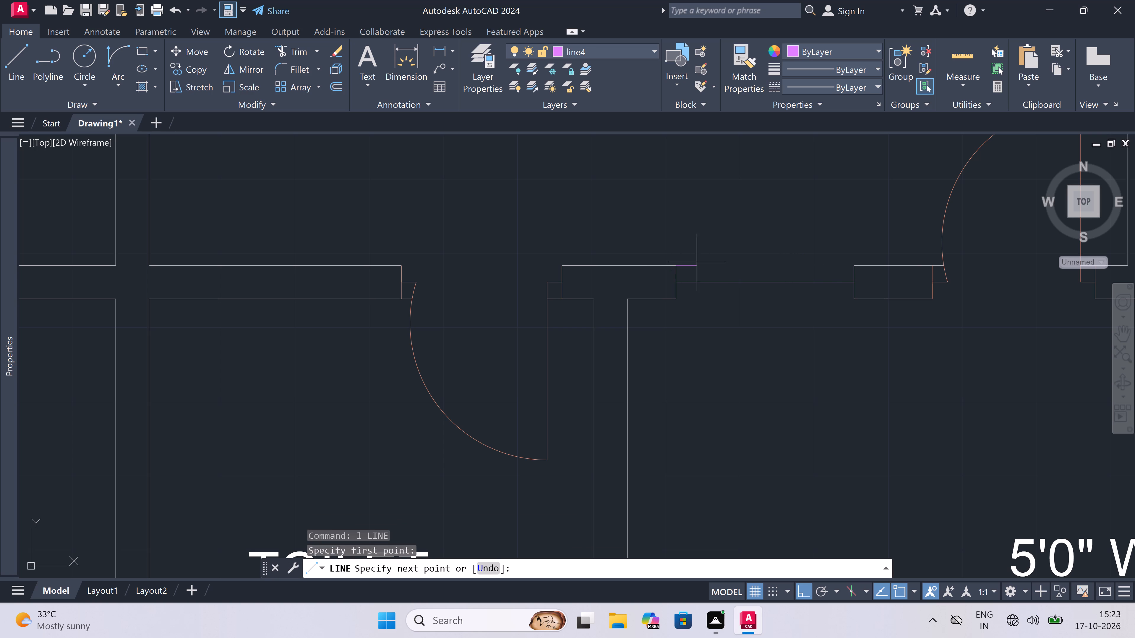
drag(862, 265, 865, 263)
key(Escape)
key(space)
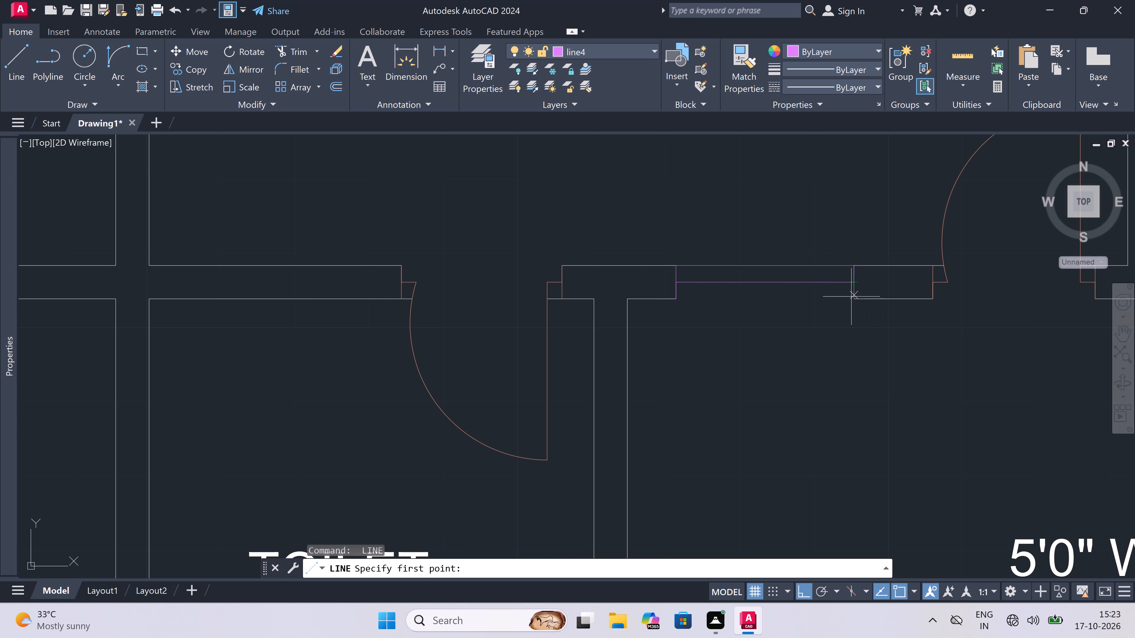
click(852, 297)
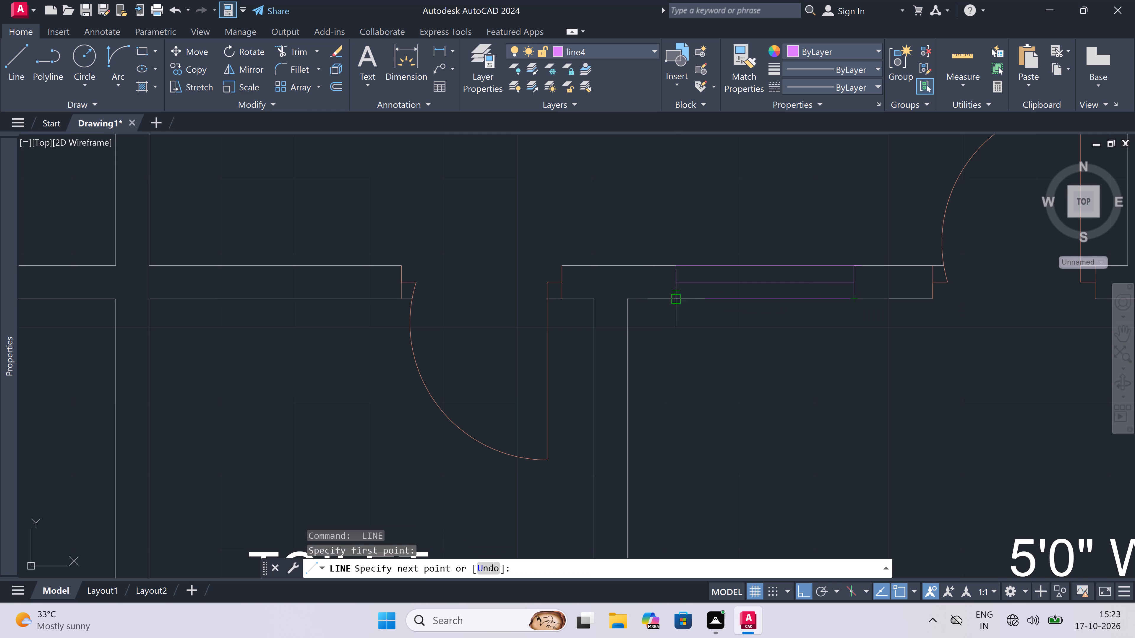
click(674, 303)
key(Escape)
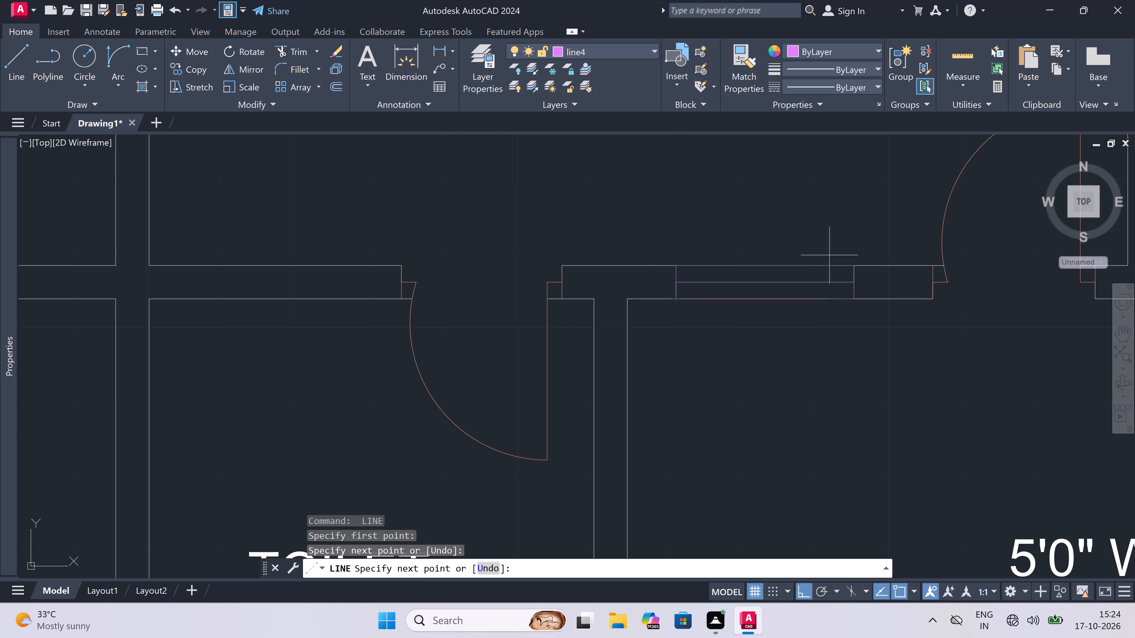
Draw a 2' window in the adjacent middle bedroom's balcony wall, between its balcony door and the toilet, with centre and end lines.
scroll(827, 266, down, 4)
scroll(723, 266, down, 3)
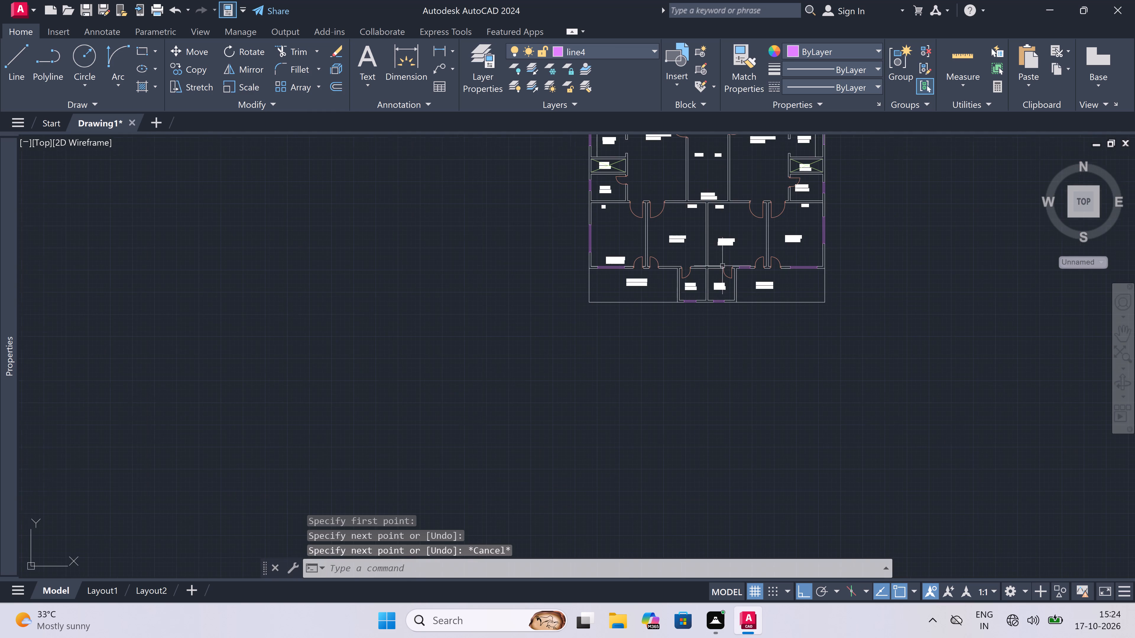
scroll(689, 266, up, 3)
scroll(689, 266, down, 3)
scroll(664, 263, up, 4)
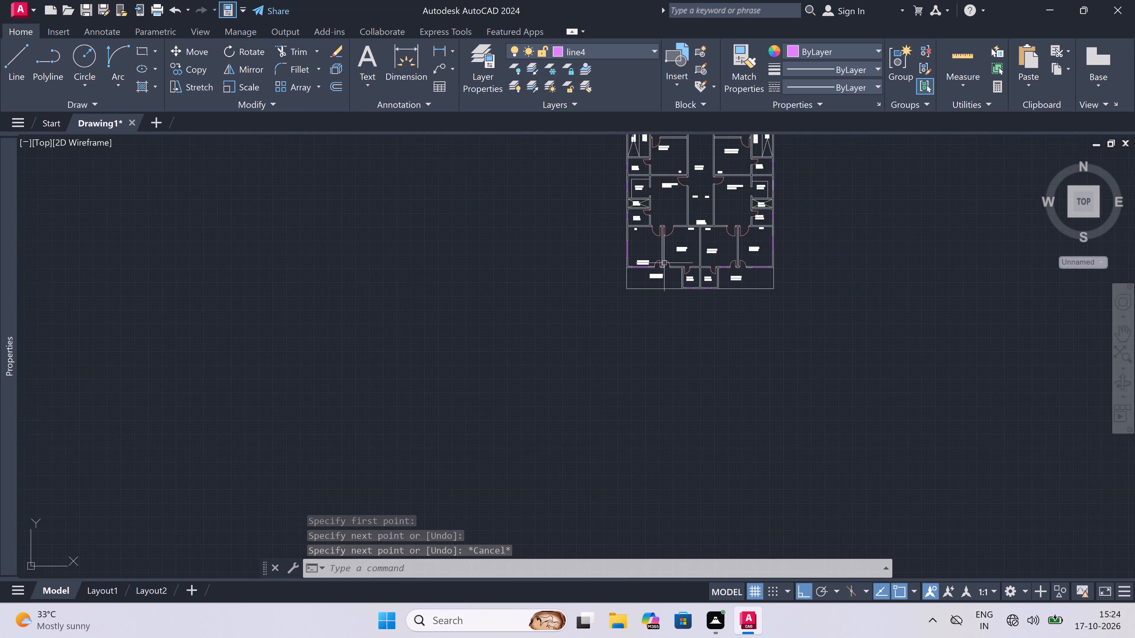
scroll(733, 272, up, 3)
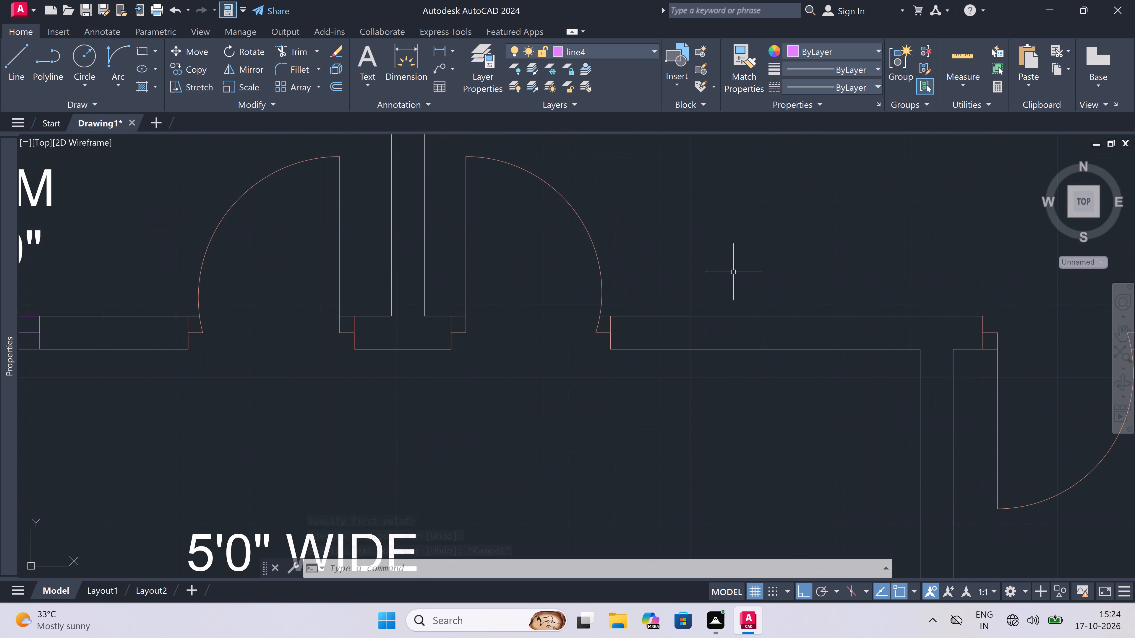
key(space)
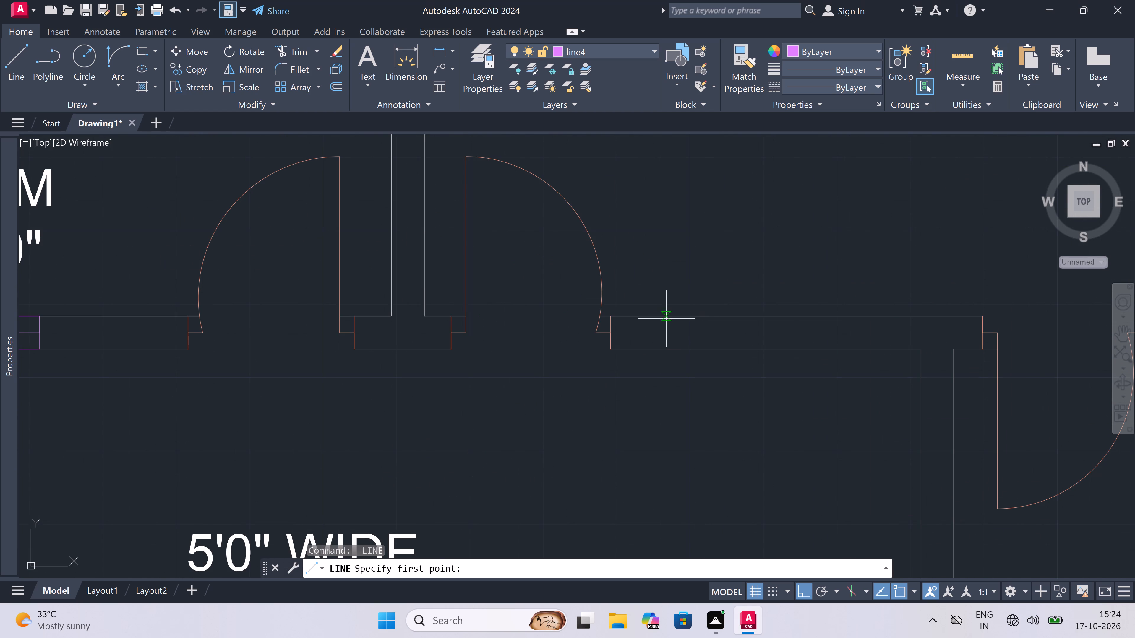
click(663, 317)
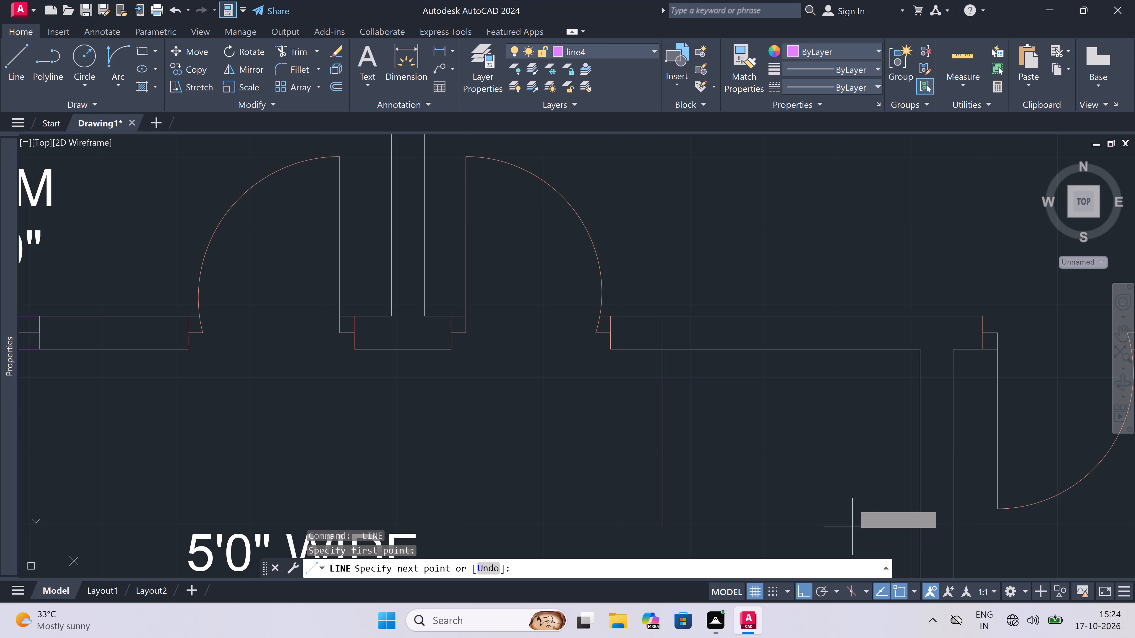
click(664, 347)
double_click(663, 332)
text(2')
key(space)
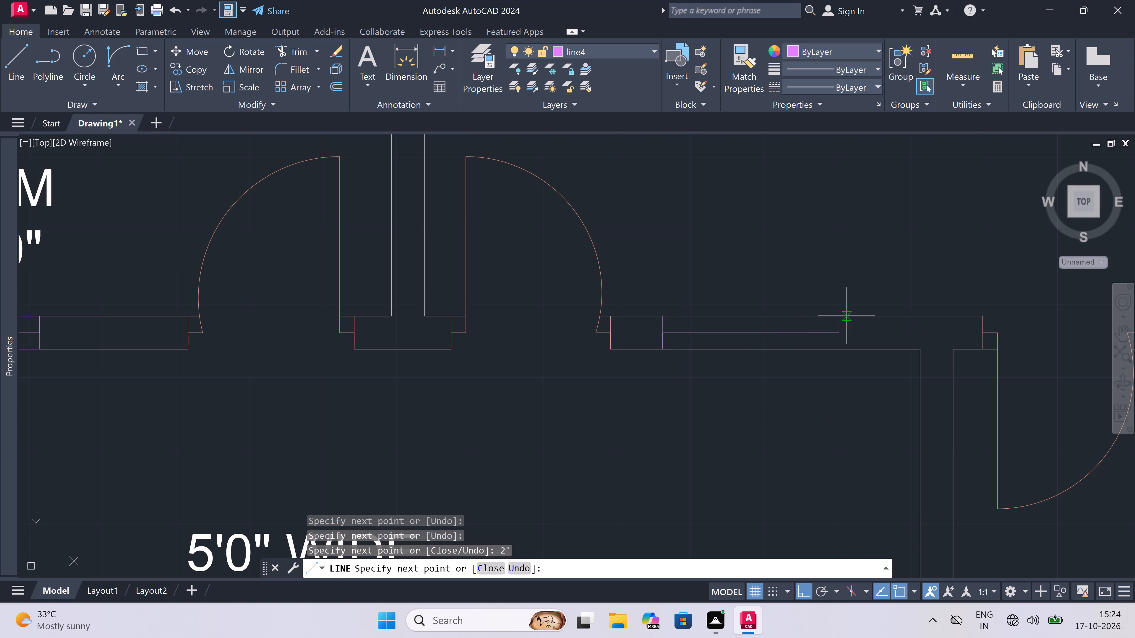
click(839, 315)
click(842, 347)
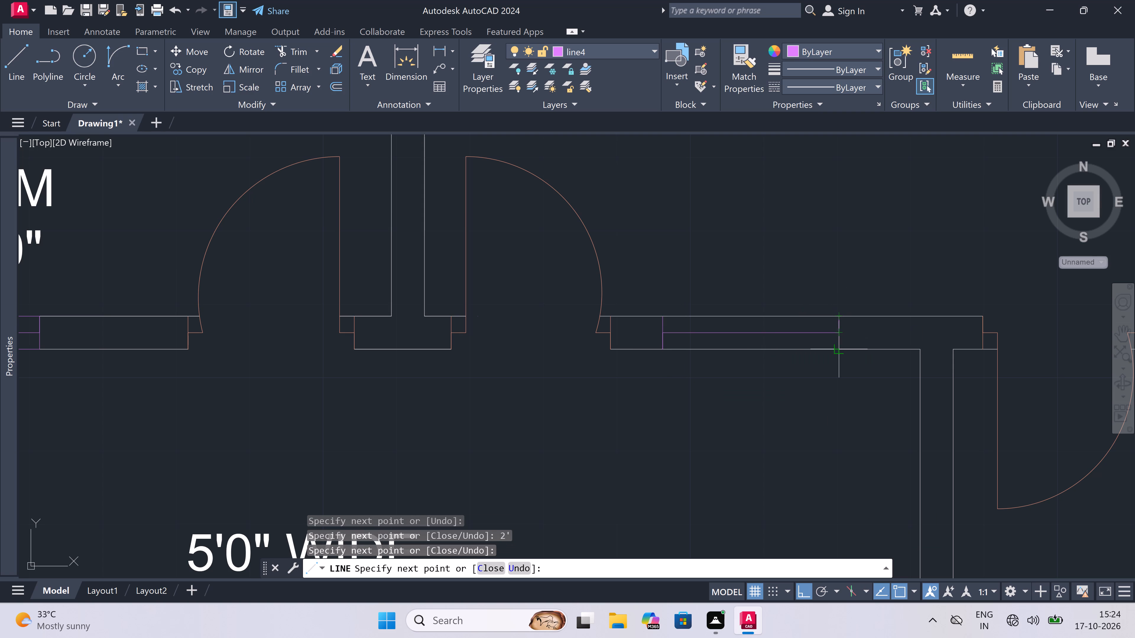
key(Escape)
Trim both faces of the adjacent bedroom's balcony wall between the end lines of its new window.
key(t)
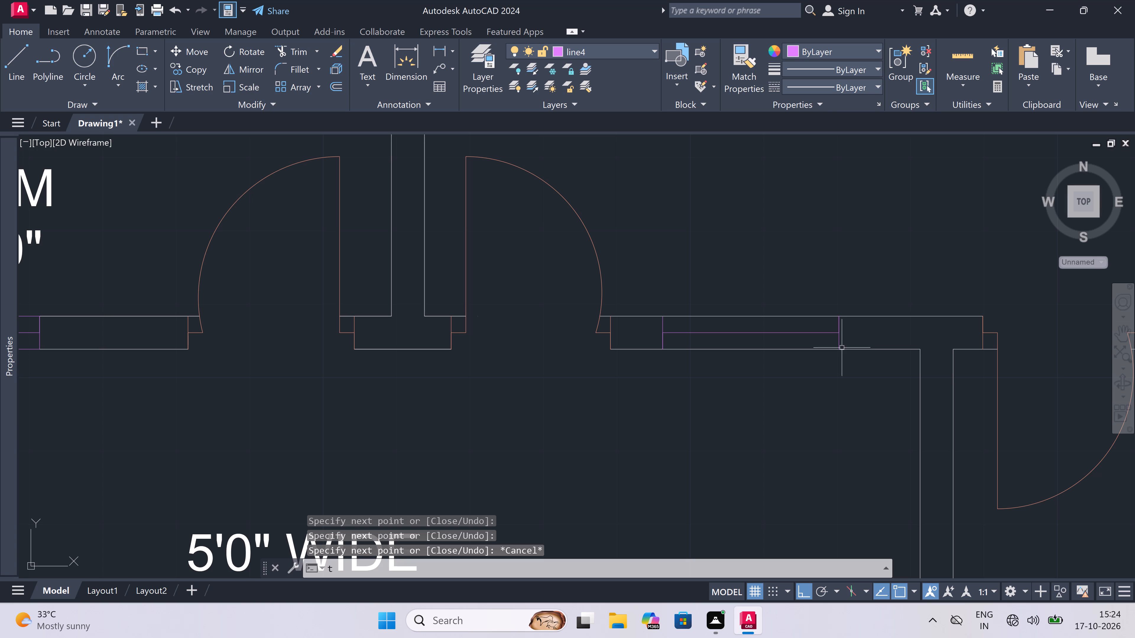
text(r)
key(space)
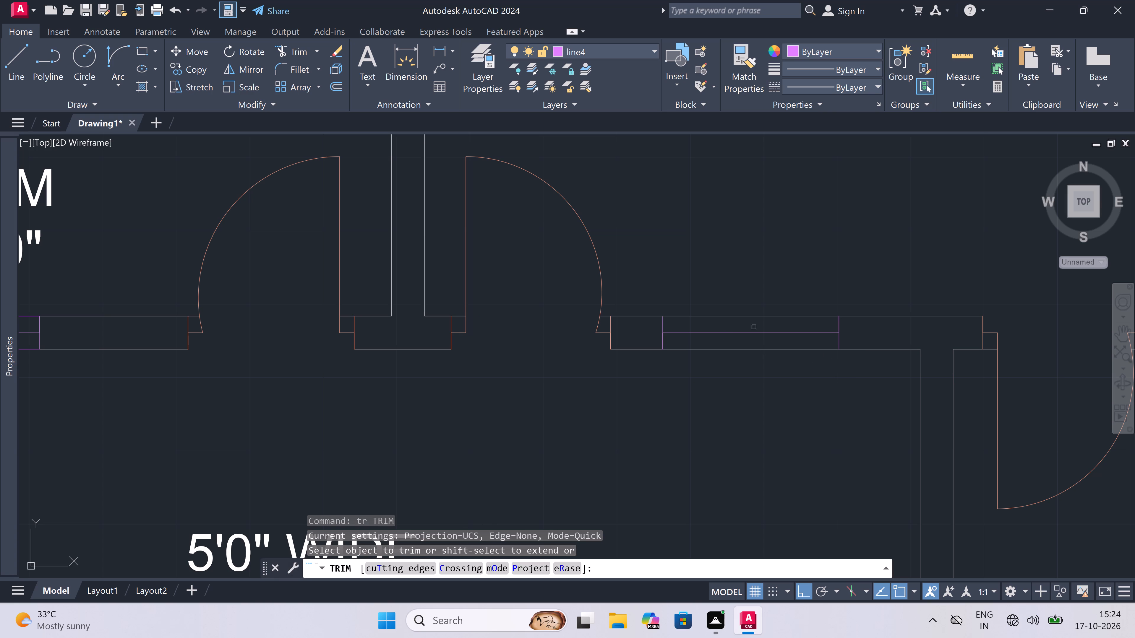
scroll(759, 314, up, 1)
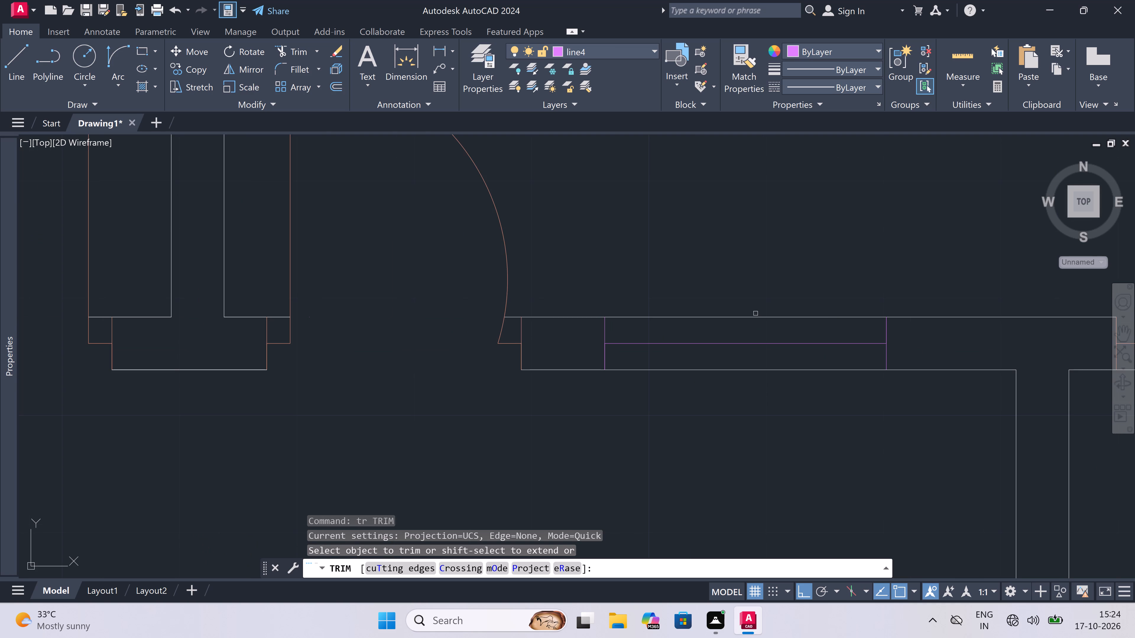
click(750, 310)
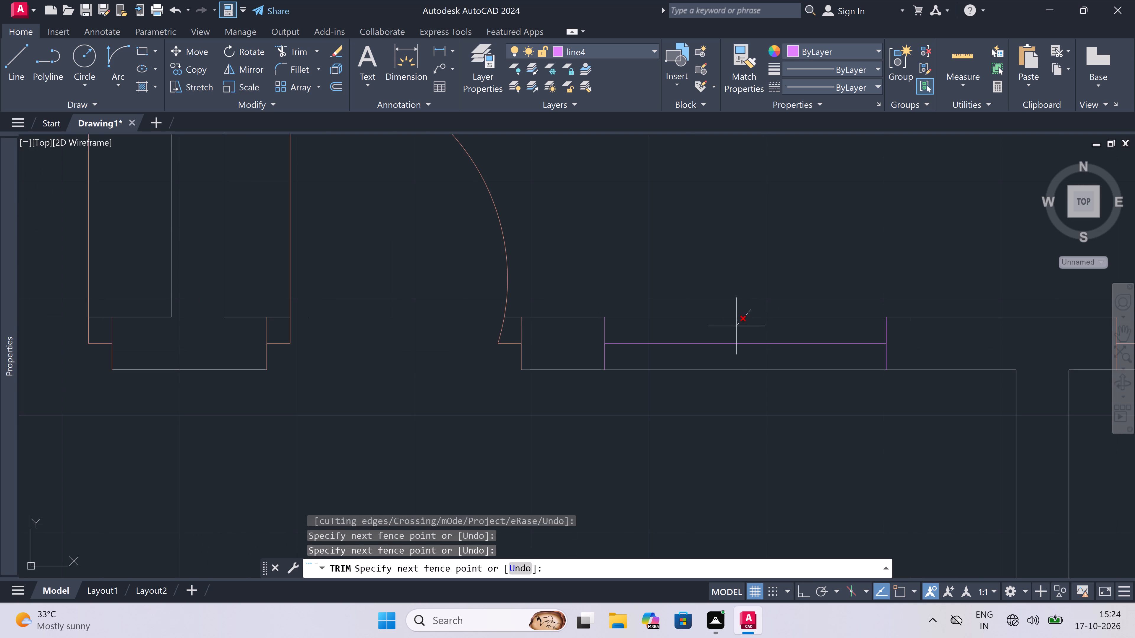
click(683, 320)
click(664, 354)
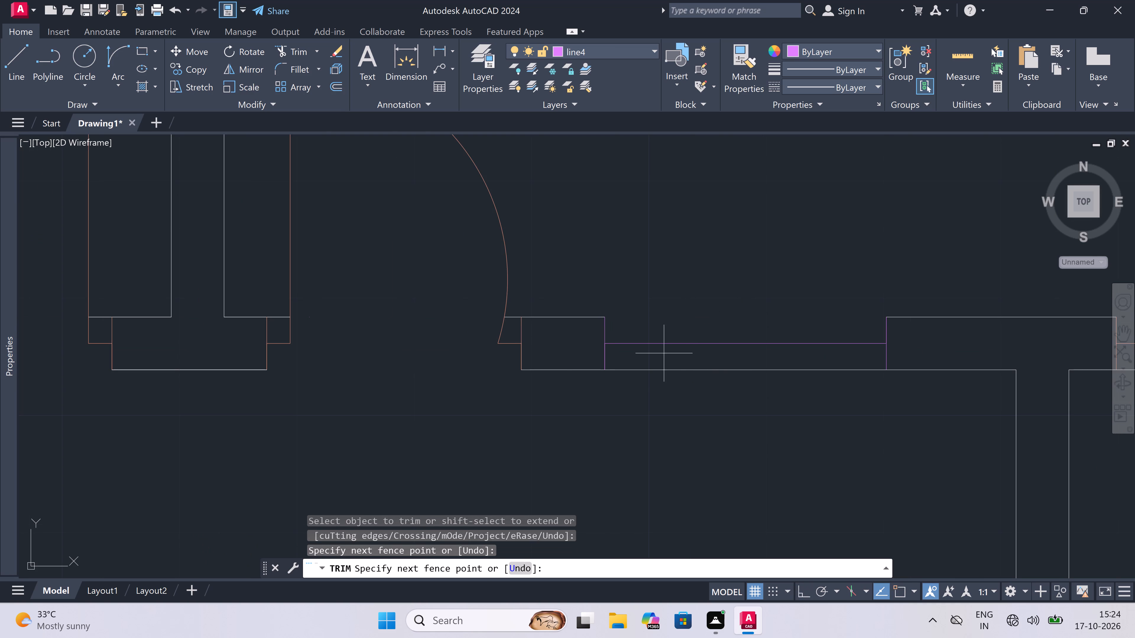
click(641, 394)
key(Escape)
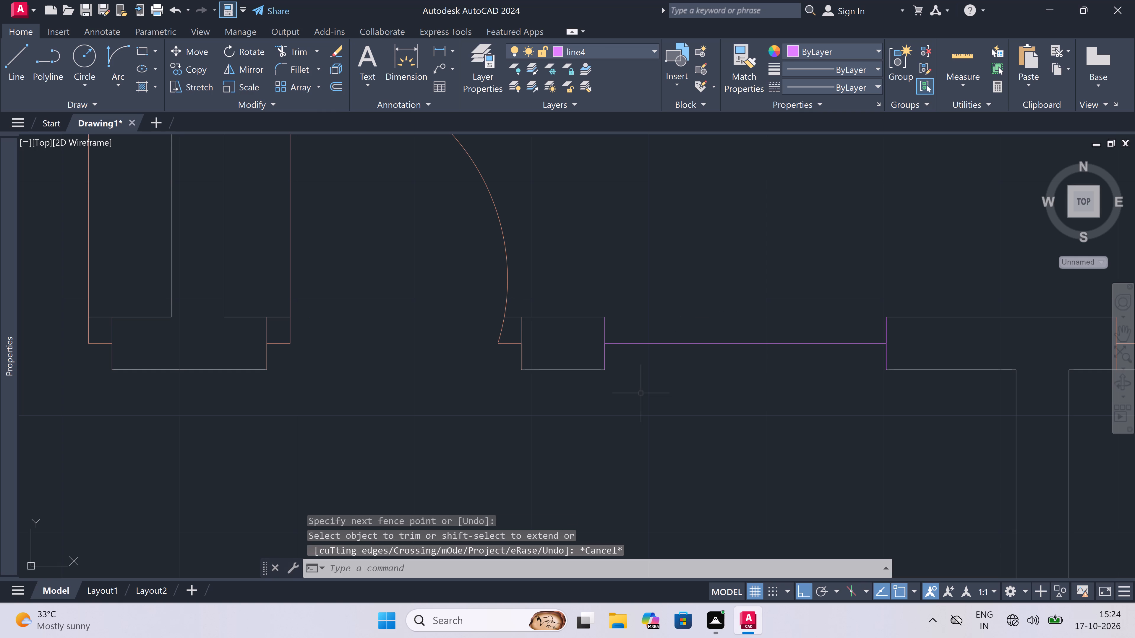
Start a line for closing the adjacent bedroom's trimmed window opening.
text(l)
key(space)
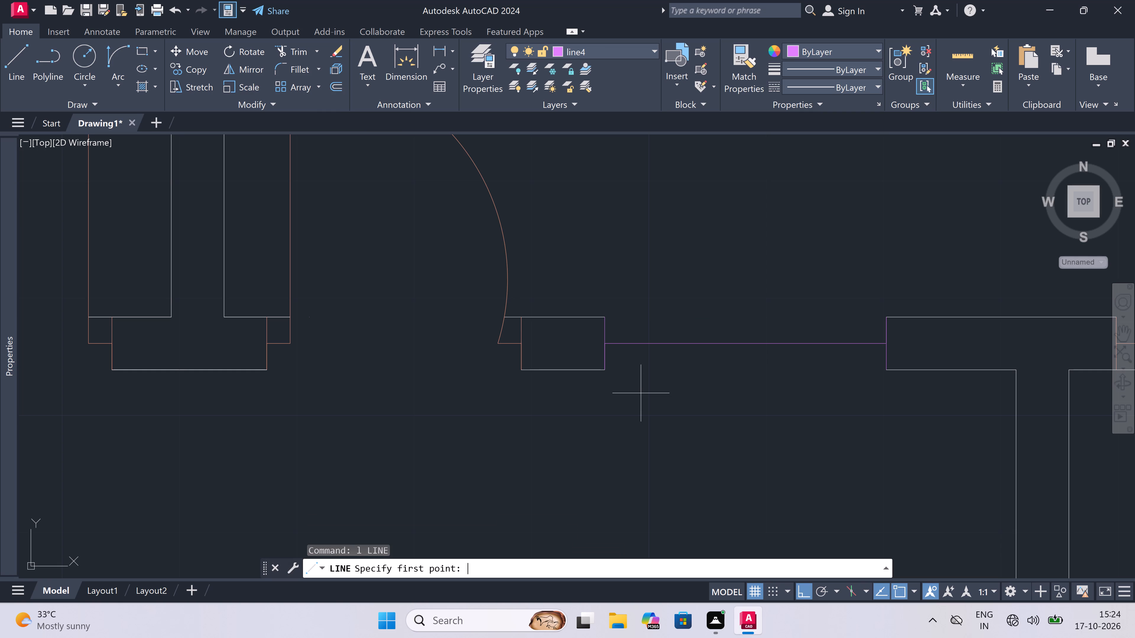
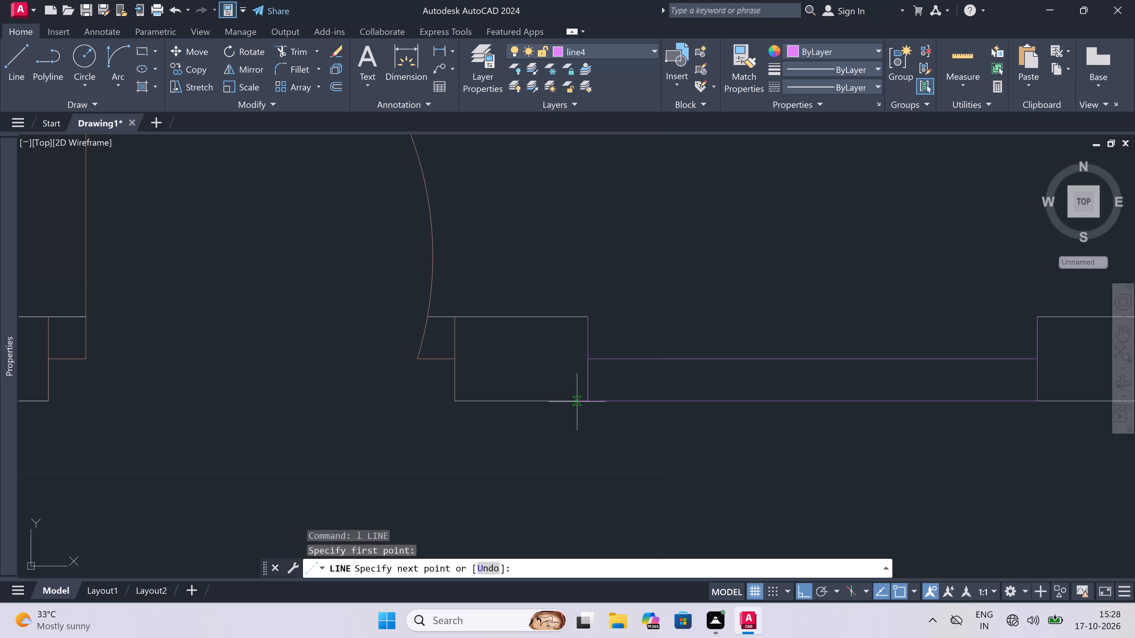
Close the adjacent middle bedroom's trimmed window opening with one line along each face of its balcony wall.
click(577, 402)
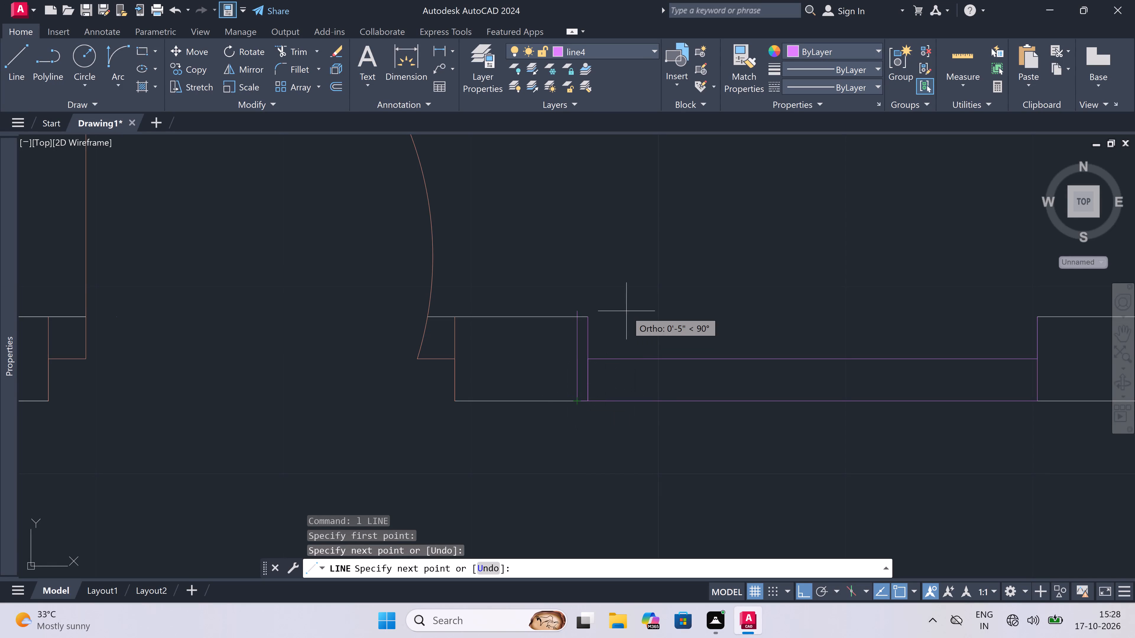
key(Escape)
key(space)
click(592, 316)
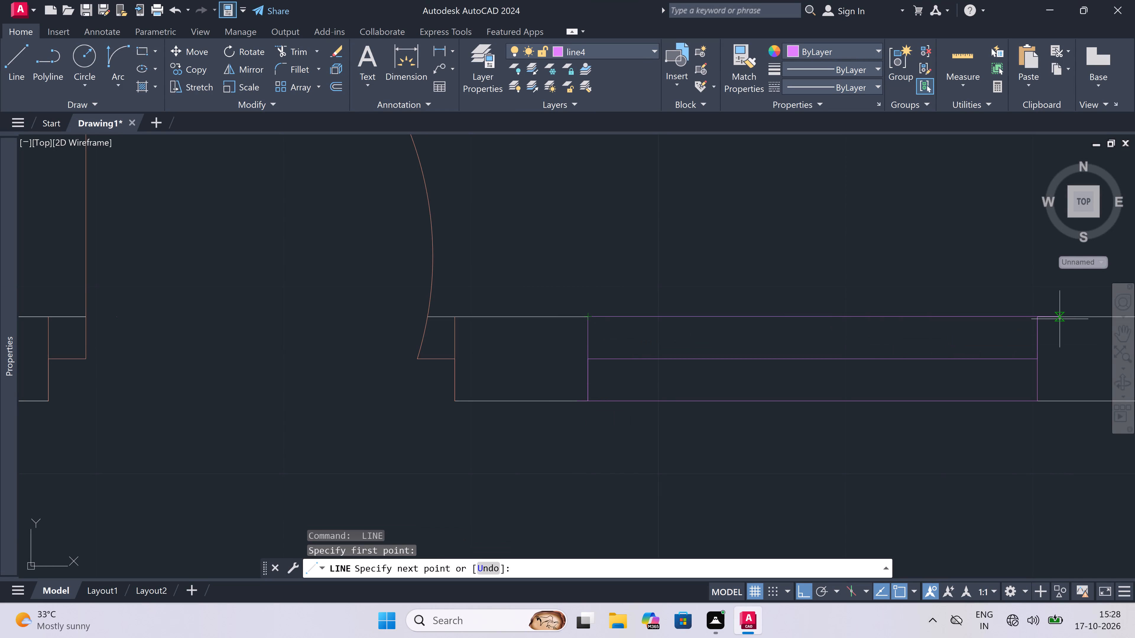
click(1039, 318)
key(Escape)
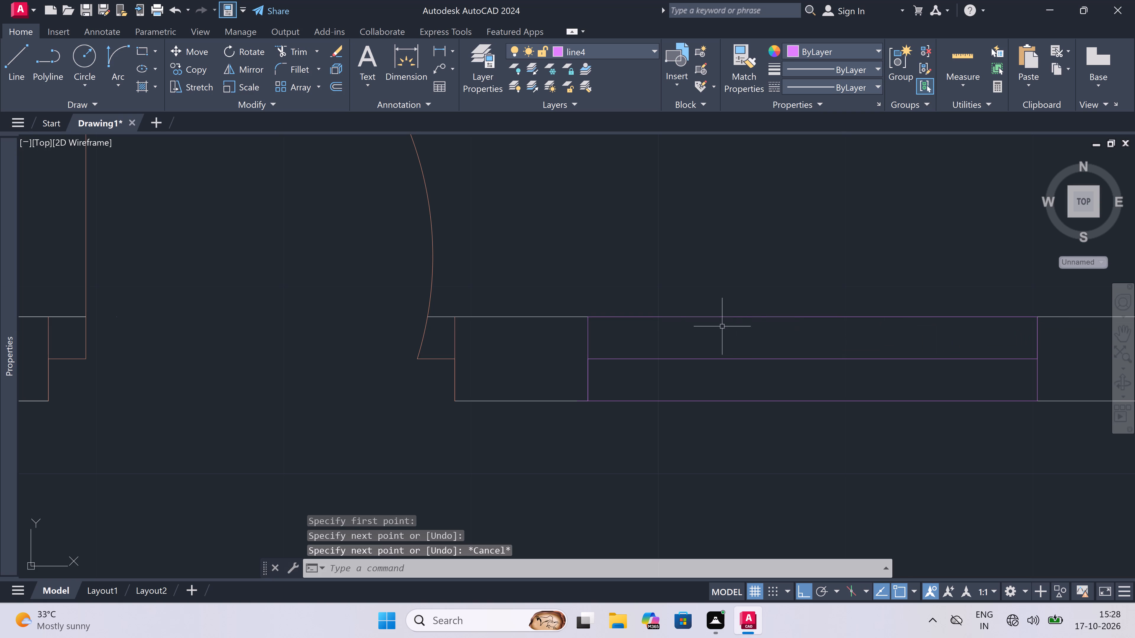
Make layer 0 current and start a line near the CB label in the 10'3"x12'0" bedroom beside the 11'0"x12'0" one.
scroll(677, 325, down, 8)
scroll(707, 325, up, 2)
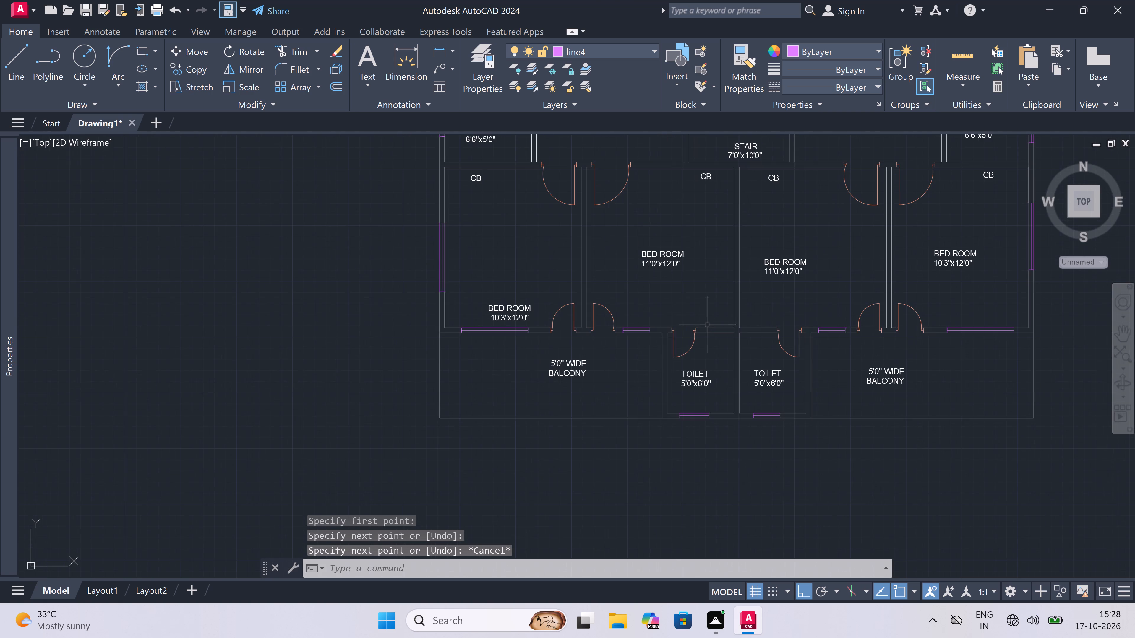
scroll(651, 341, down, 4)
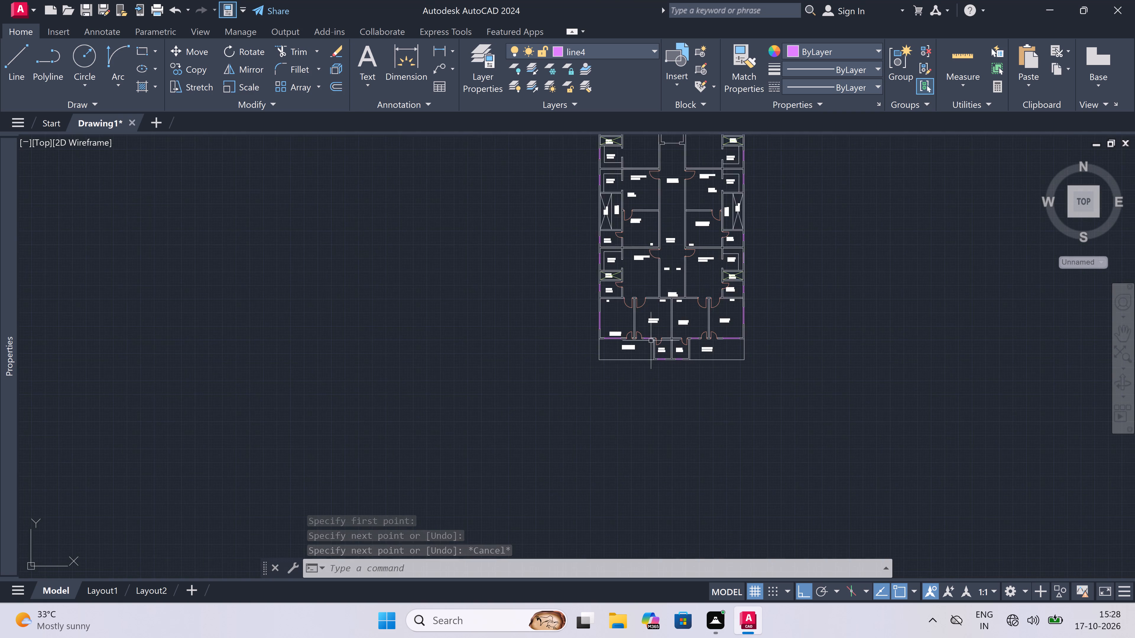
scroll(664, 311, up, 3)
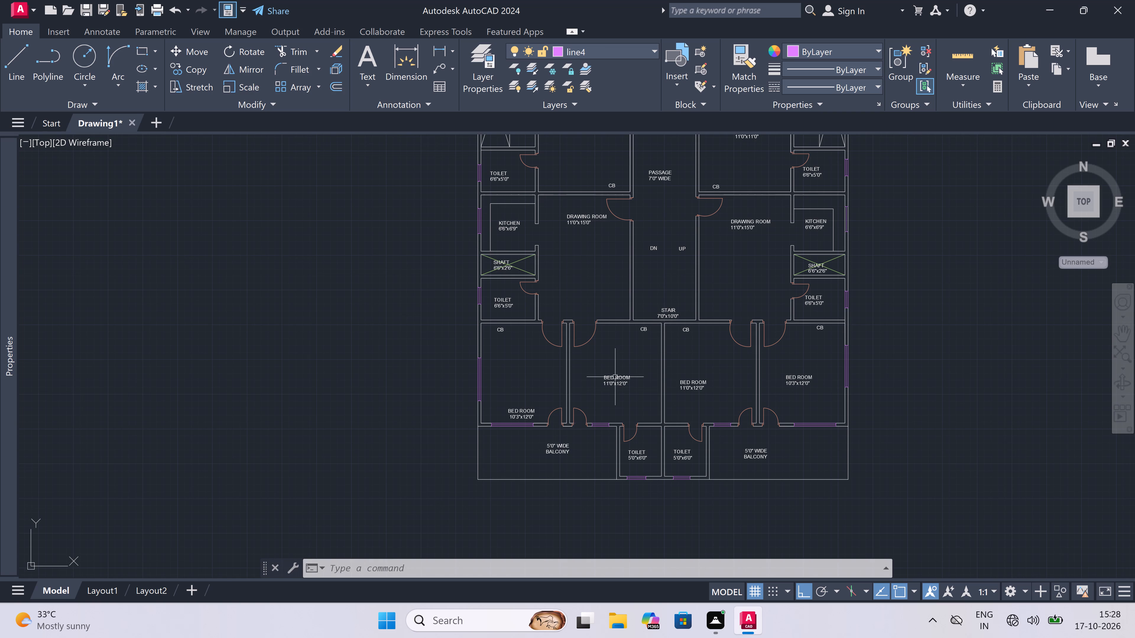
scroll(581, 379, up, 2)
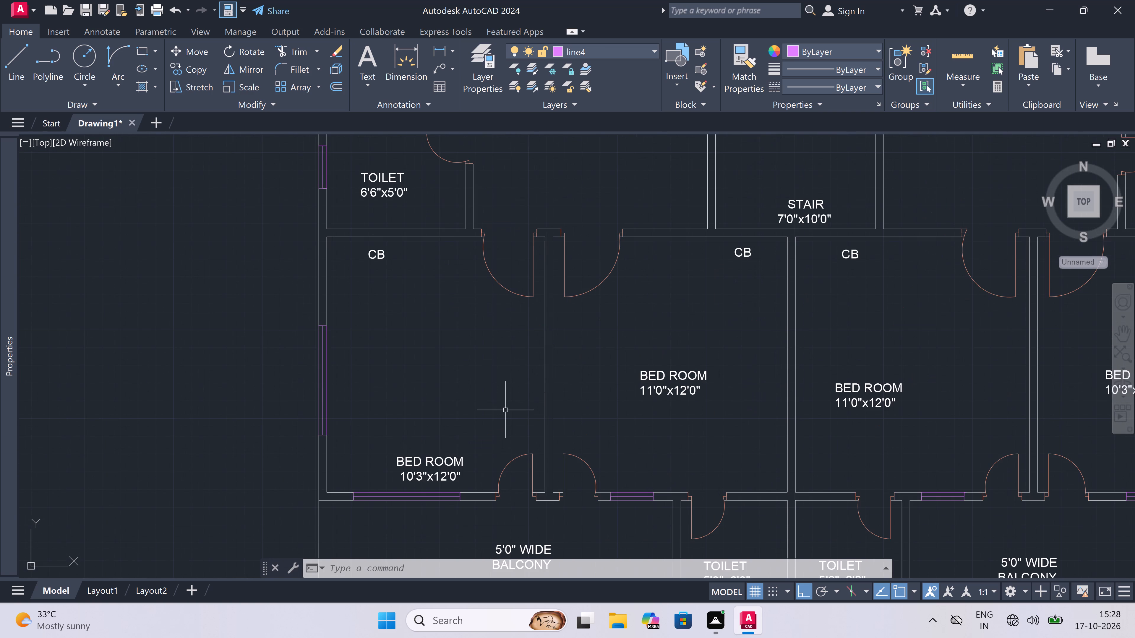
key(Escape)
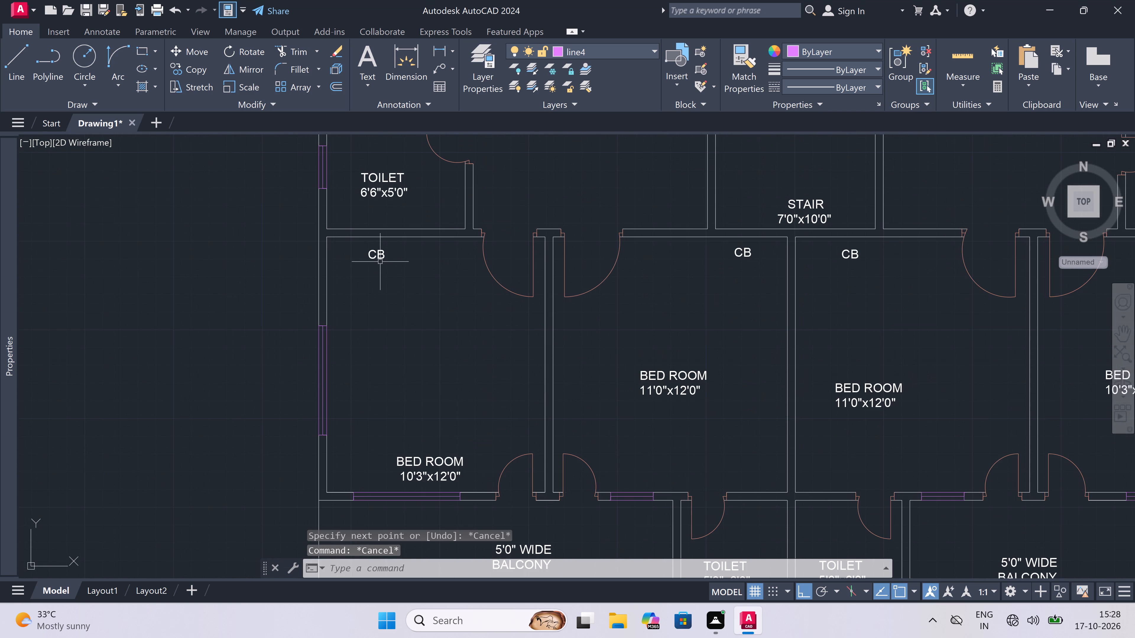
scroll(355, 250, up, 3)
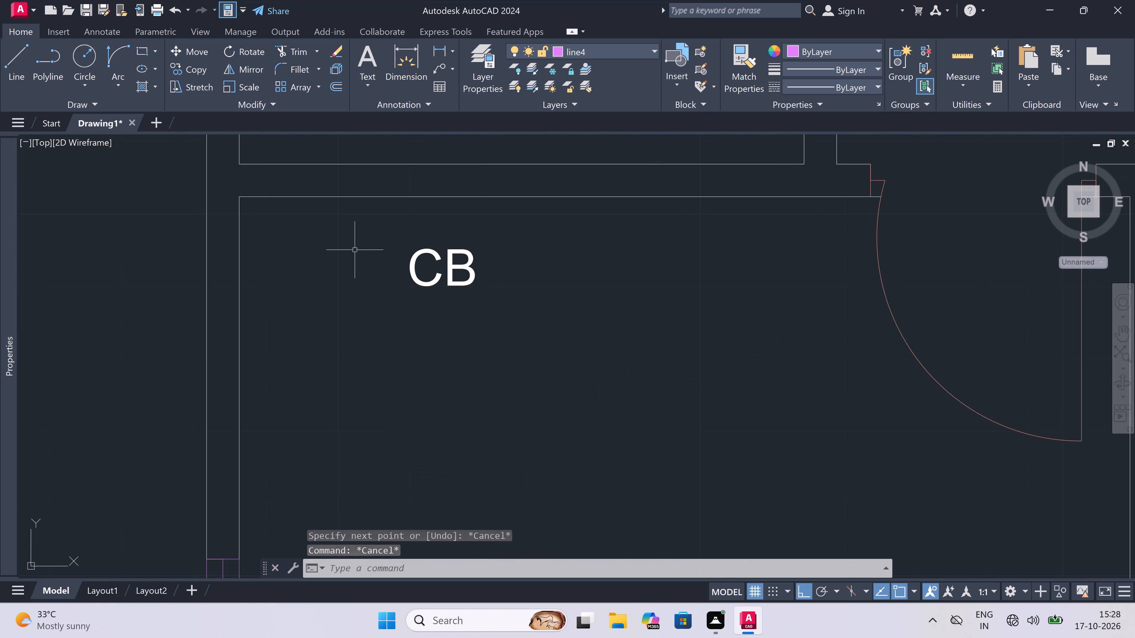
text(l)
key(space)
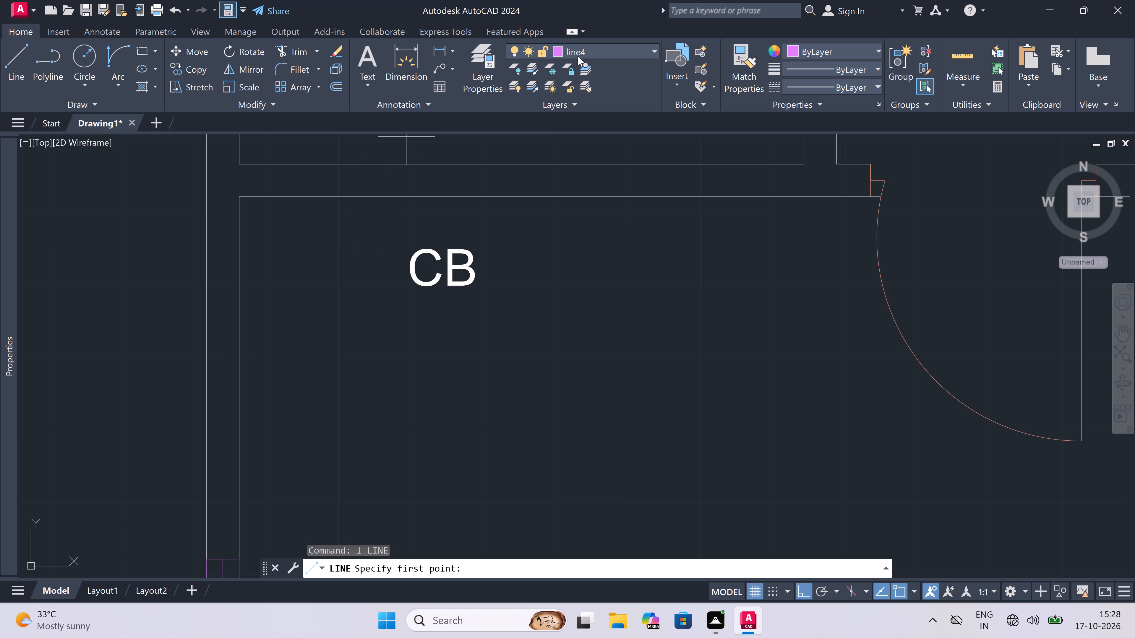
click(624, 49)
click(617, 64)
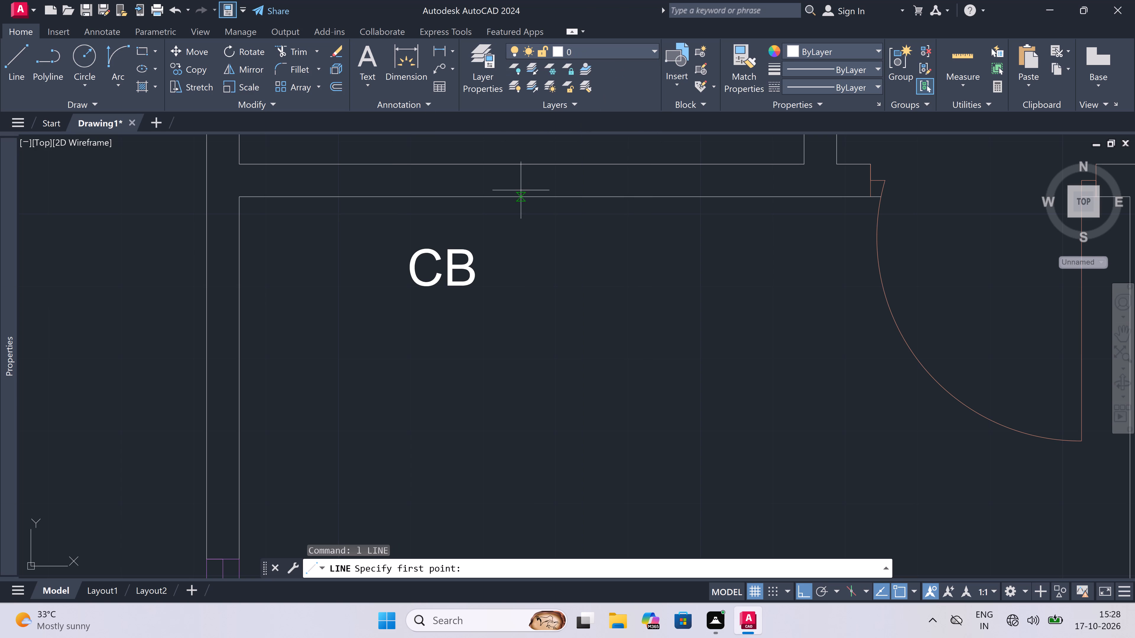
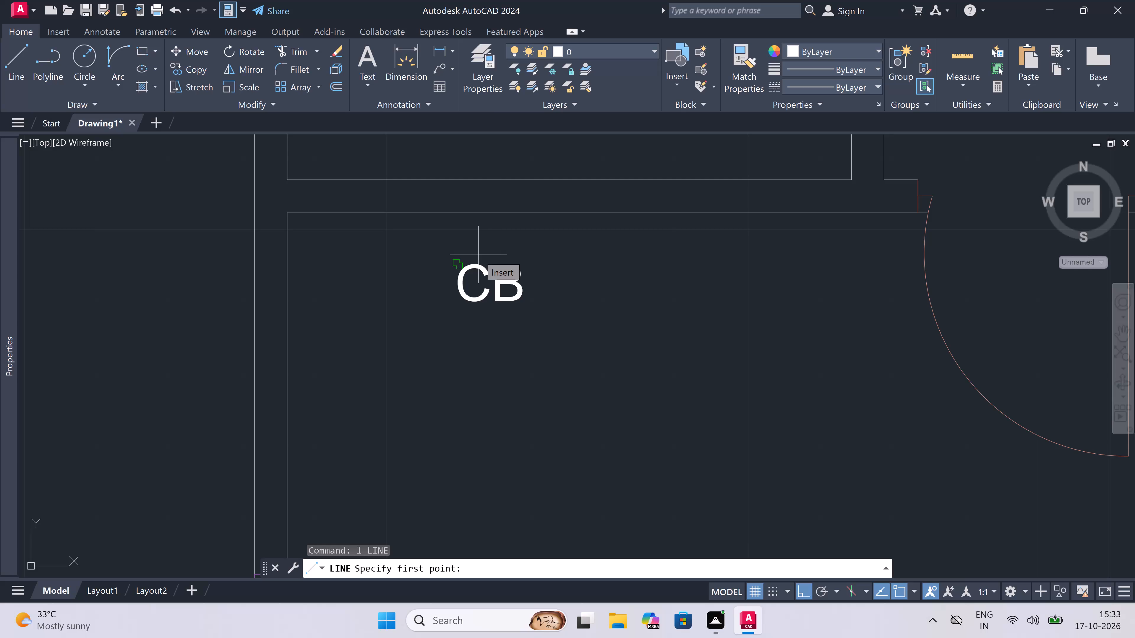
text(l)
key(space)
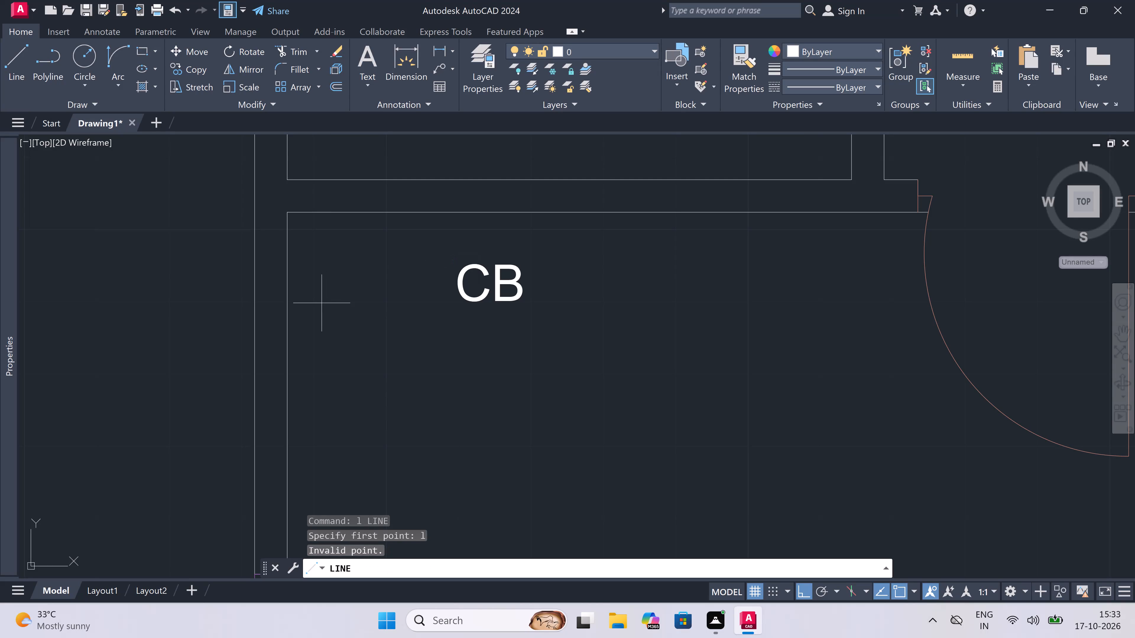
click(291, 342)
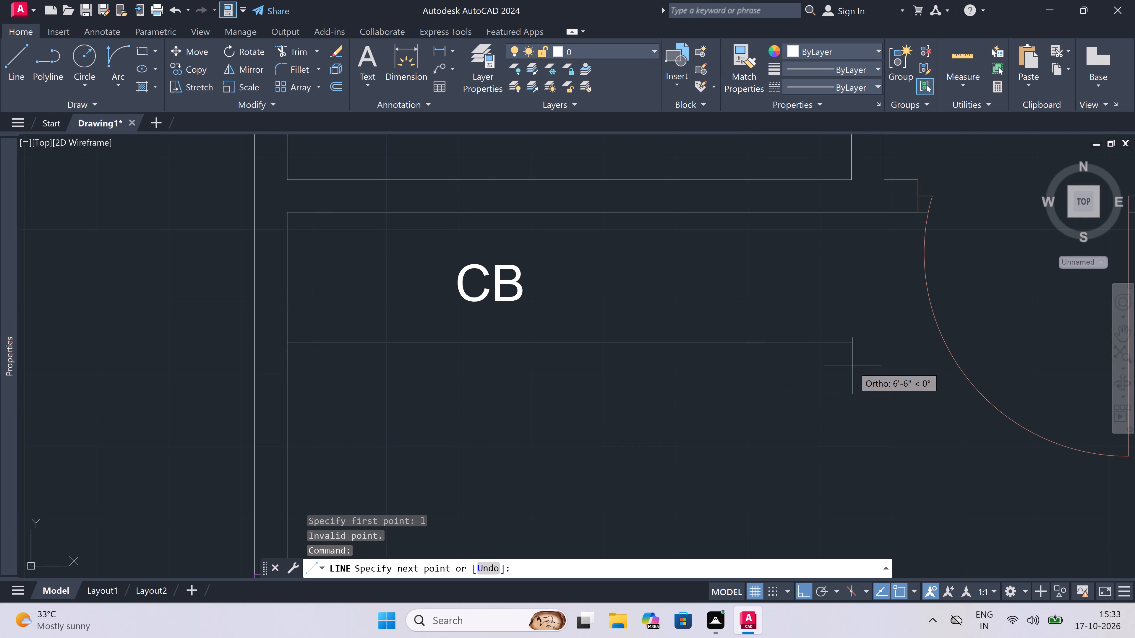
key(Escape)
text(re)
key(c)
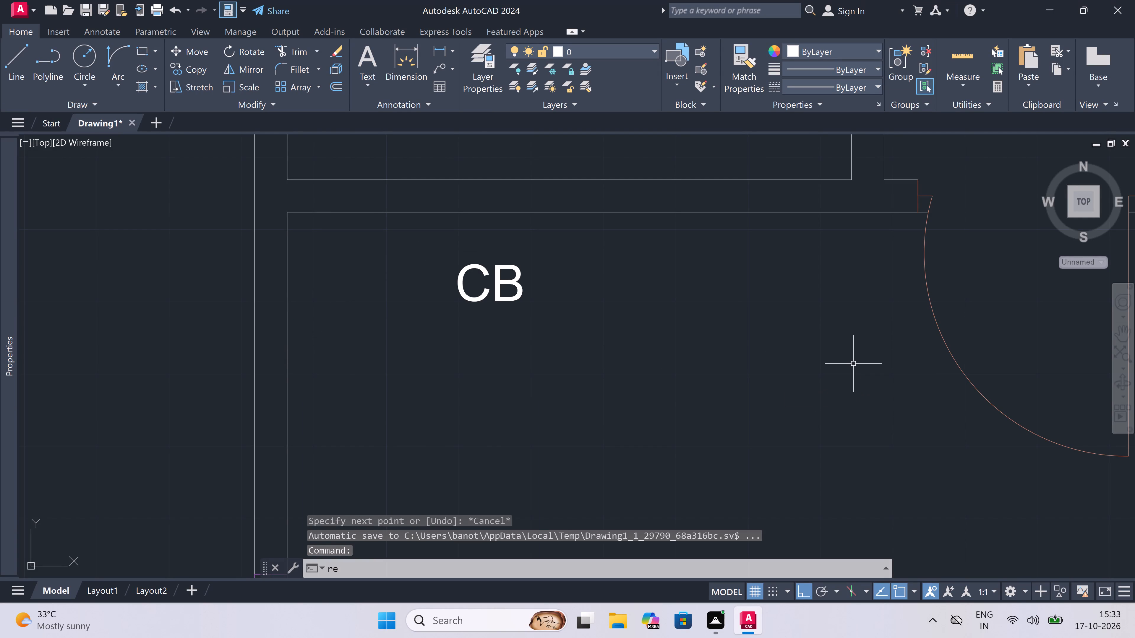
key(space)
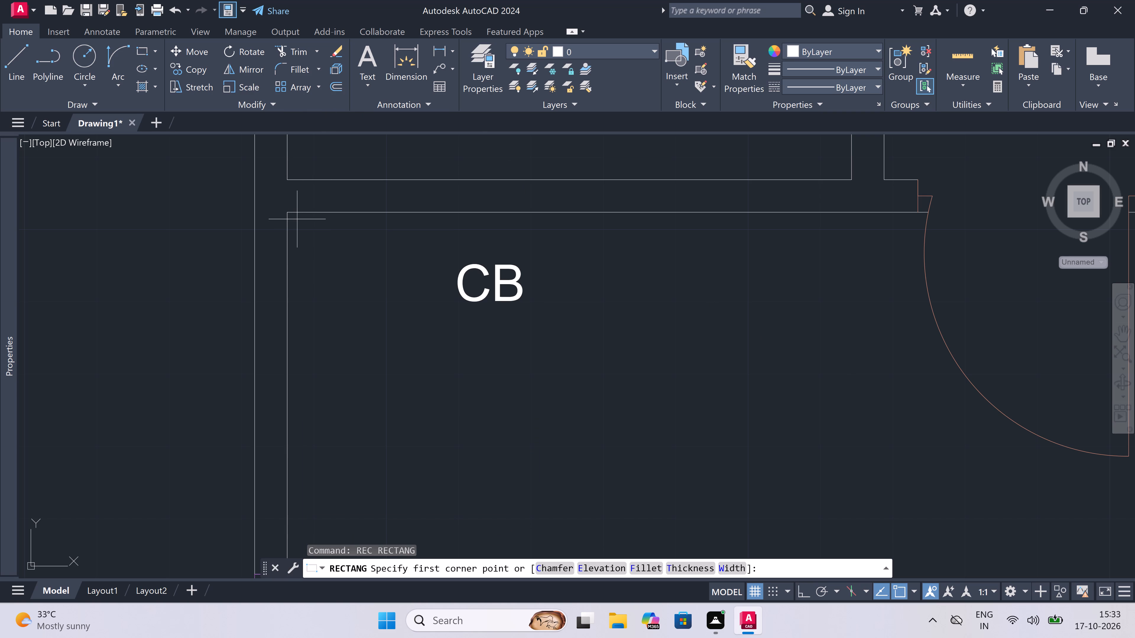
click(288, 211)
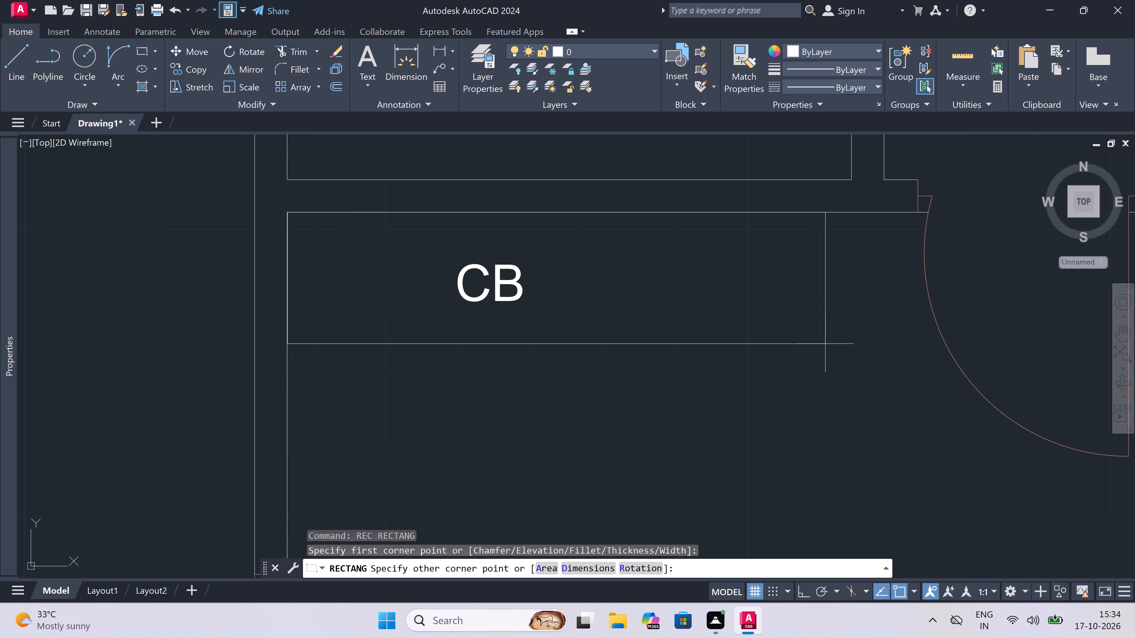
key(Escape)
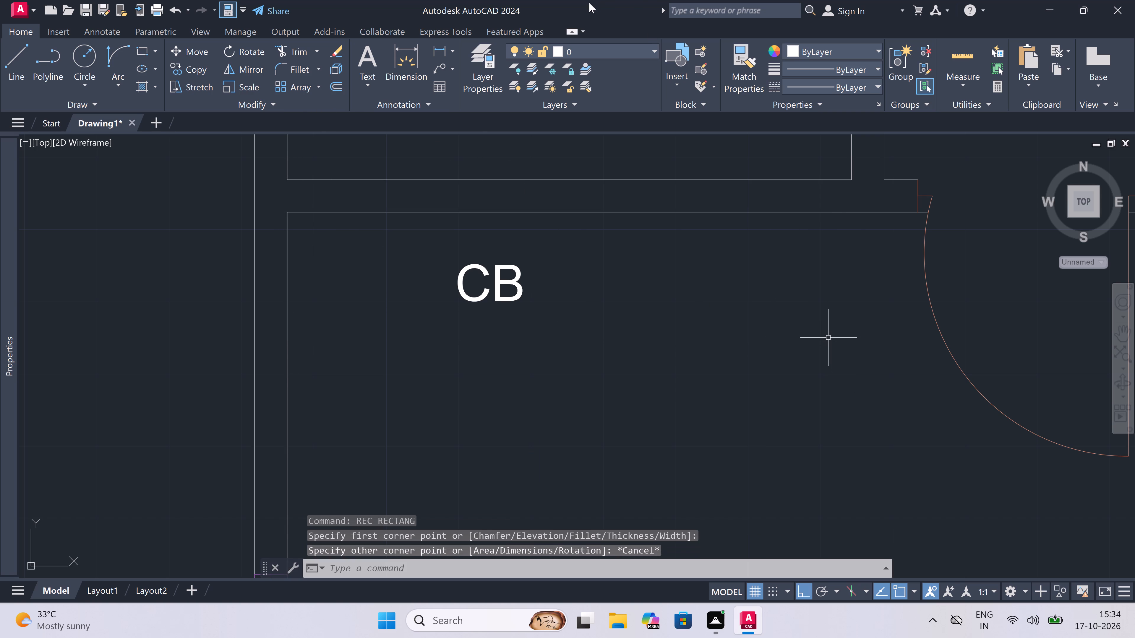
Make layer line2 current and draw a cupboard rectangle around the CB label from the inner wall corner of the 10'3"x12'0" bedroom.
click(607, 57)
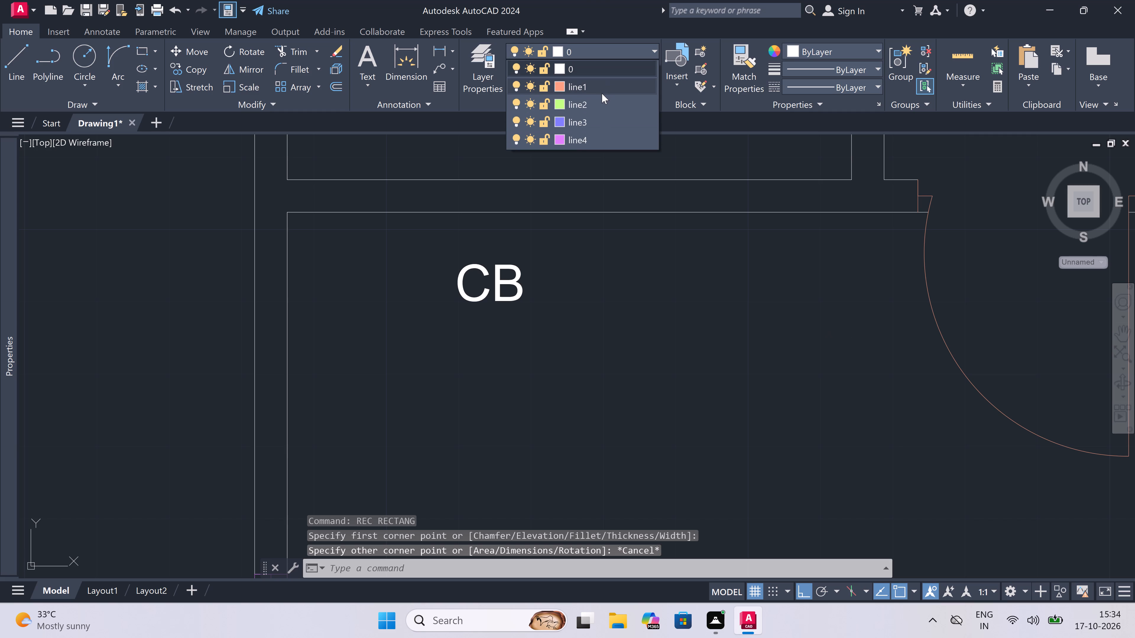
double_click(600, 102)
key(space)
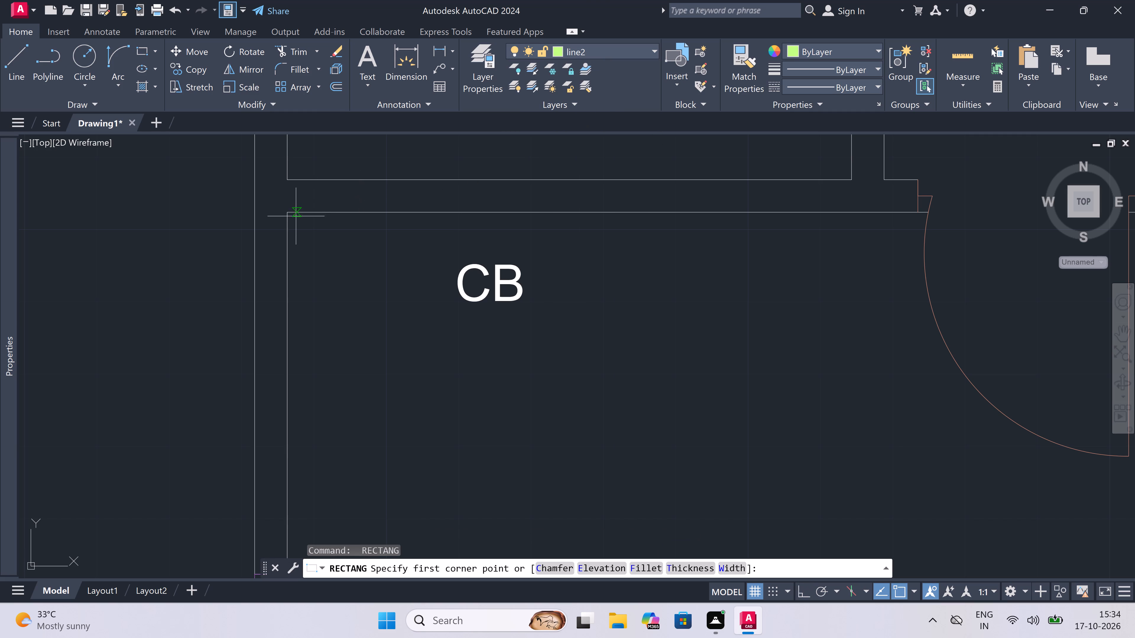
click(289, 212)
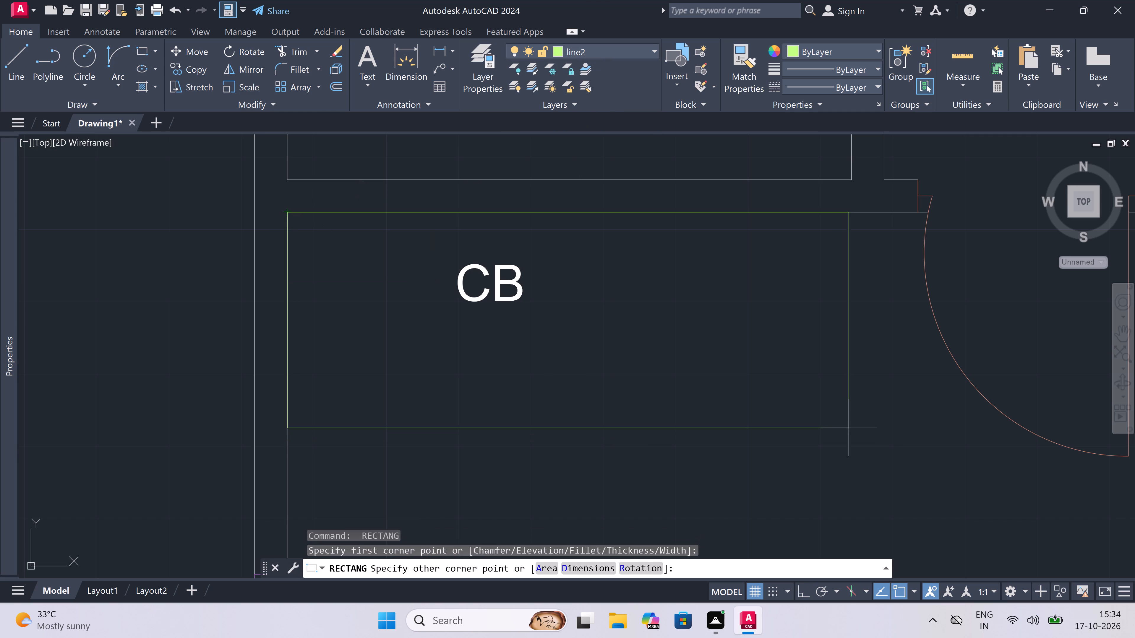
click(796, 320)
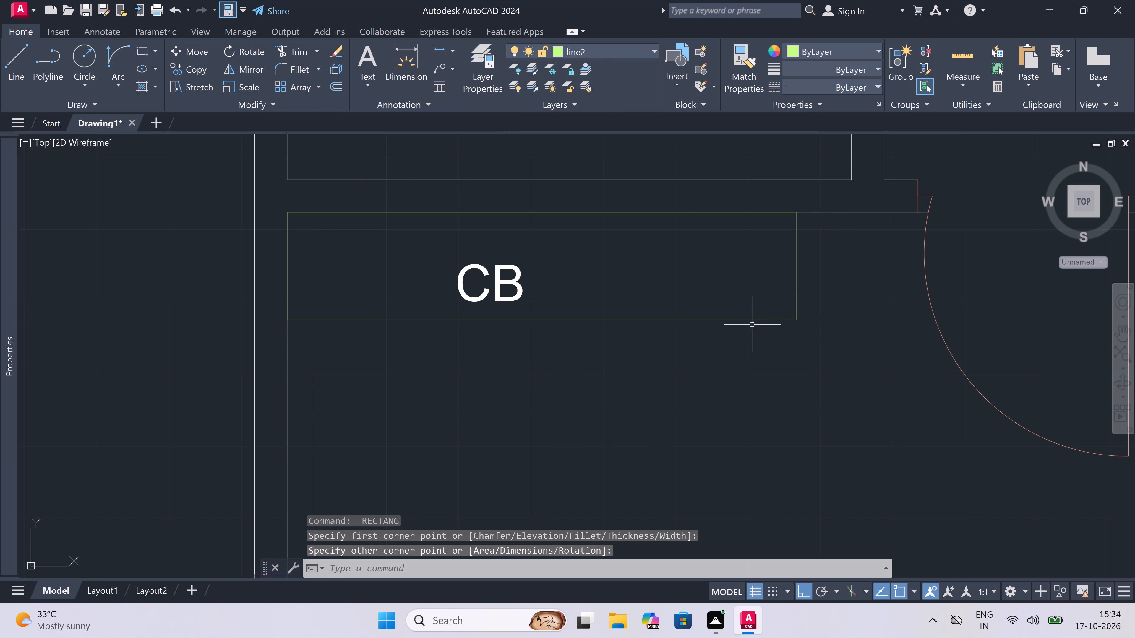
Copy the cupboard rectangle by its upper-left corner to the adjacent 11'0"x12'0" bedroom's CB label, against the wall between the two middle bedrooms.
click(700, 320)
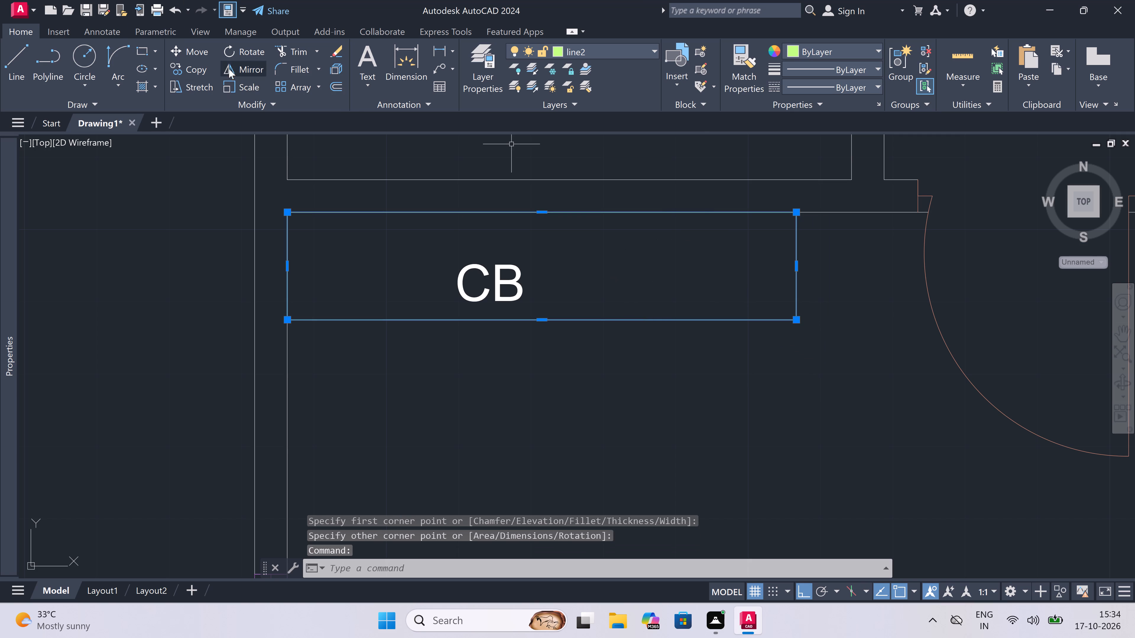
click(192, 70)
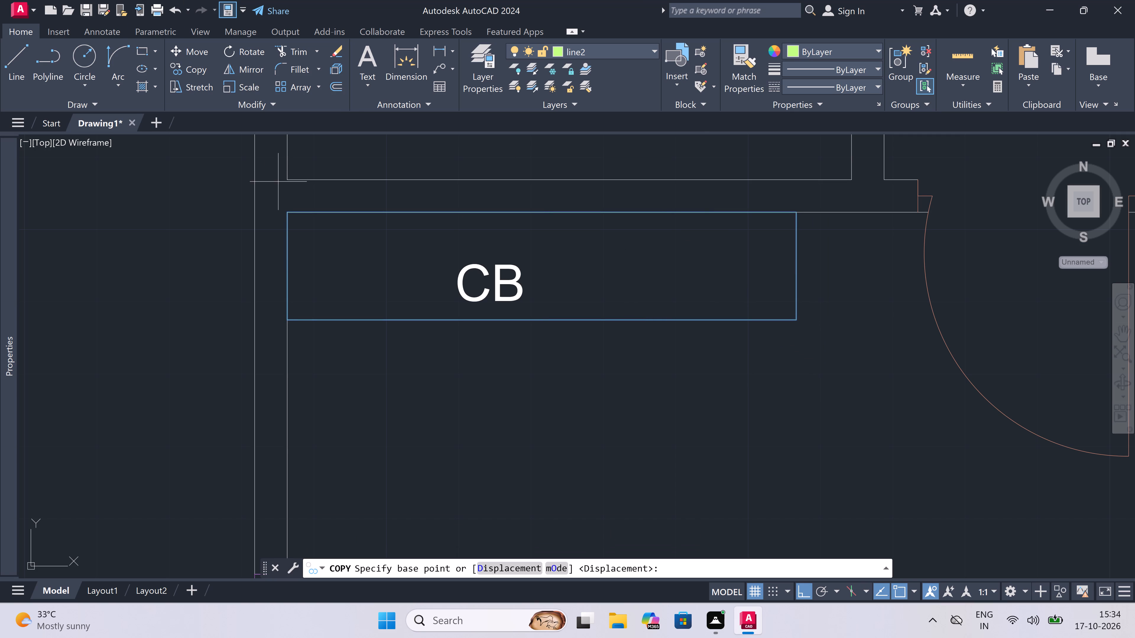
click(286, 211)
scroll(286, 211, down, 2)
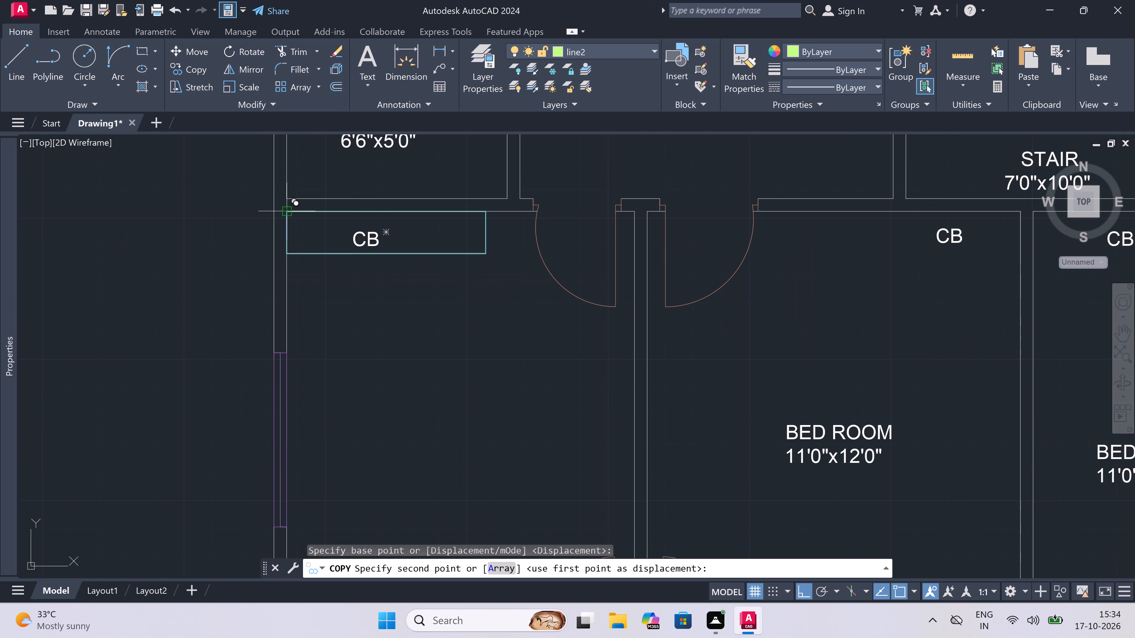
scroll(292, 219, down, 1)
scroll(637, 248, up, 3)
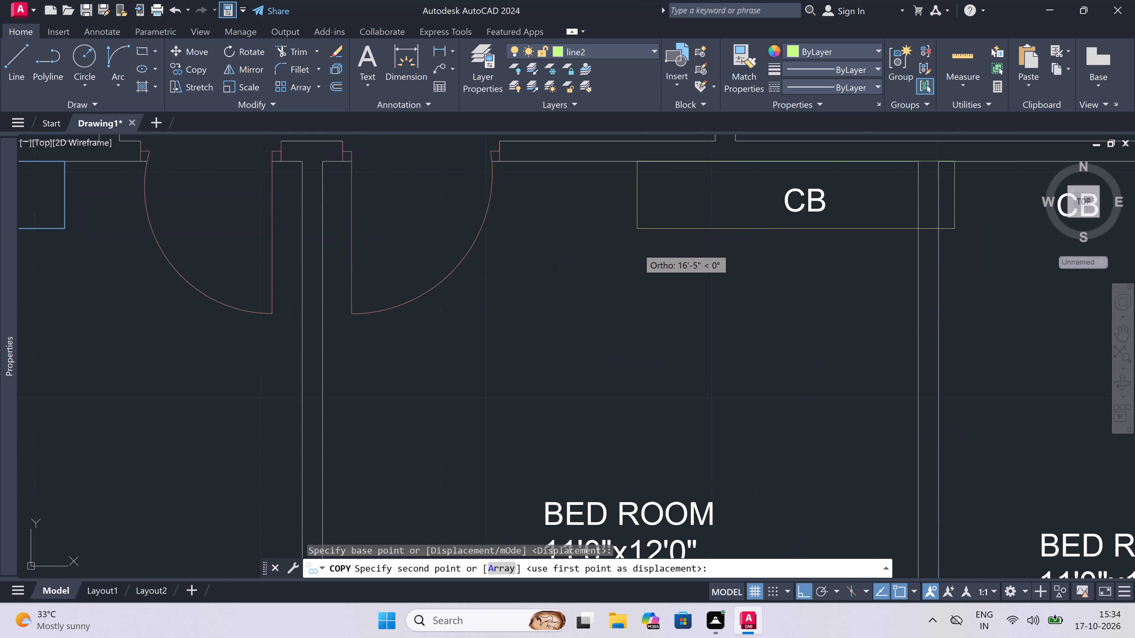
scroll(612, 185, down, 6)
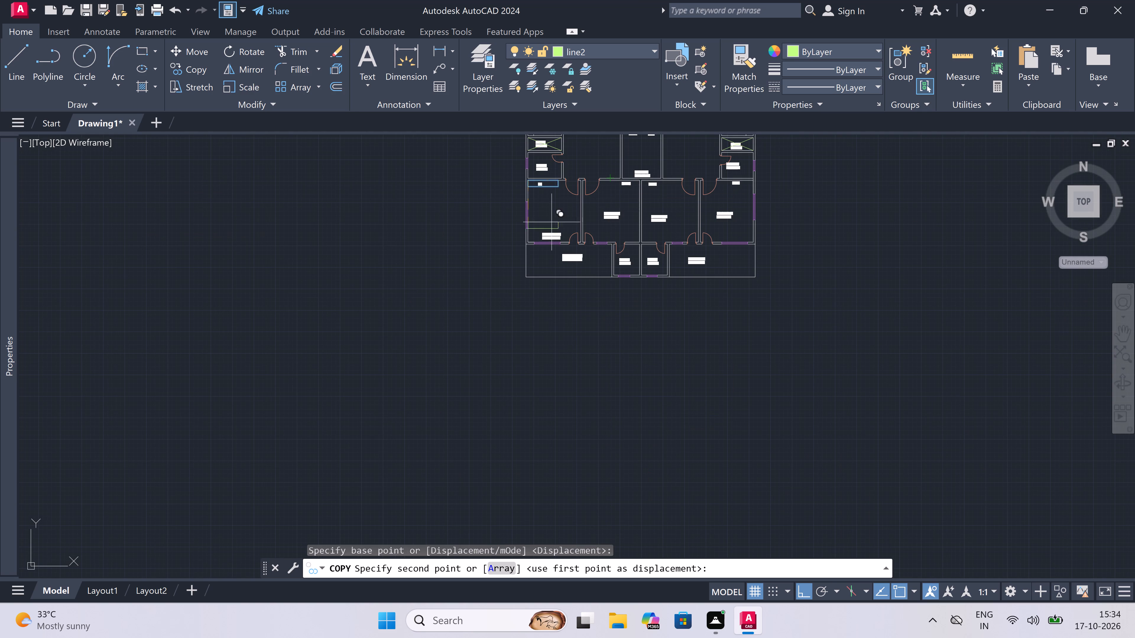
scroll(626, 173, up, 4)
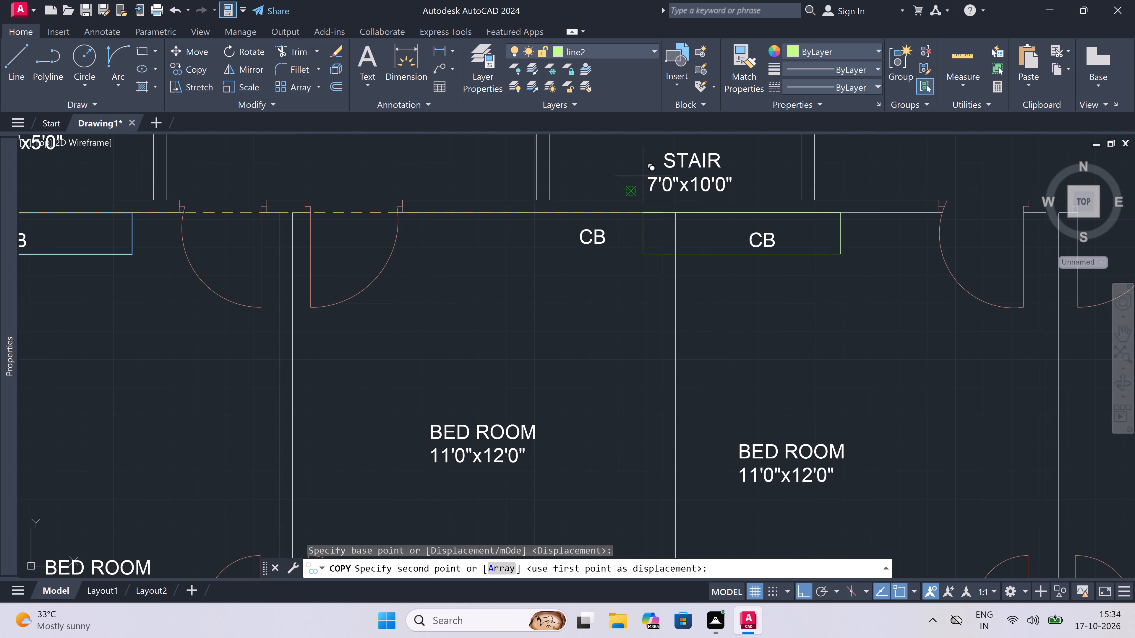
scroll(501, 202, up, 2)
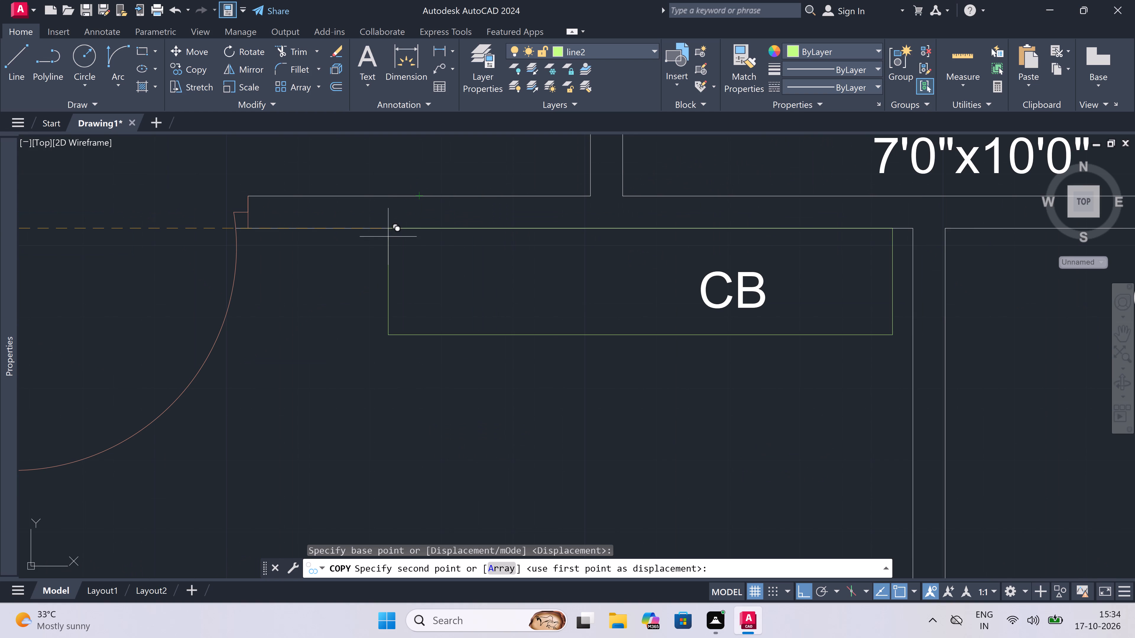
double_click(409, 218)
With ortho off, place another cupboard copy in the other 11'0"x12'0" bedroom, at the upper corner of the shared middle wall.
scroll(364, 223, down, 4)
scroll(544, 238, up, 1)
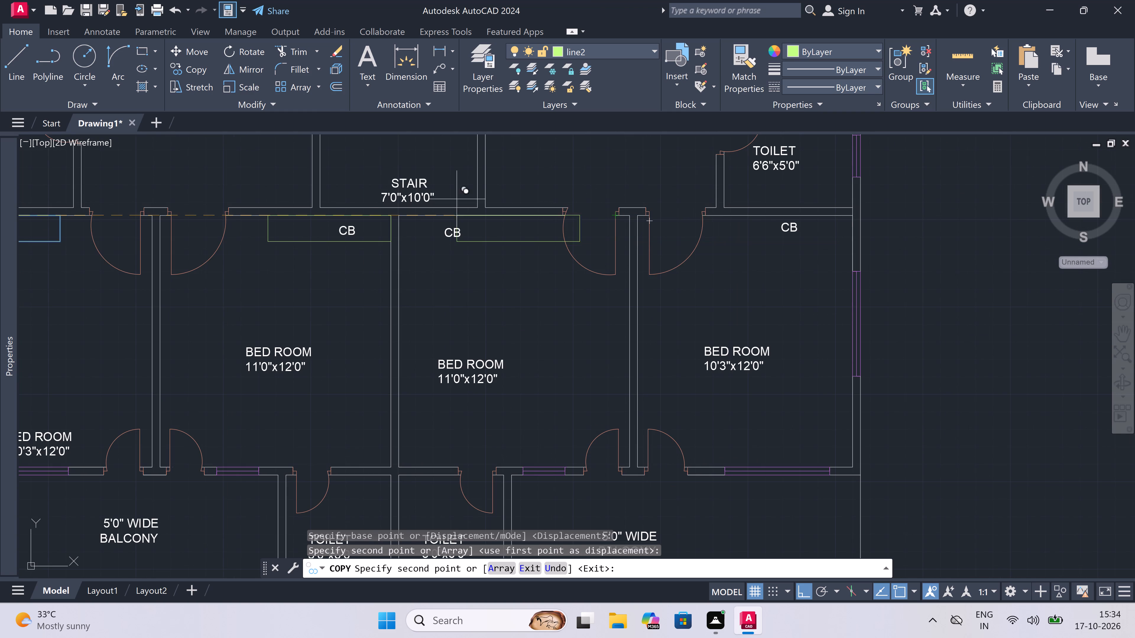
scroll(421, 219, up, 3)
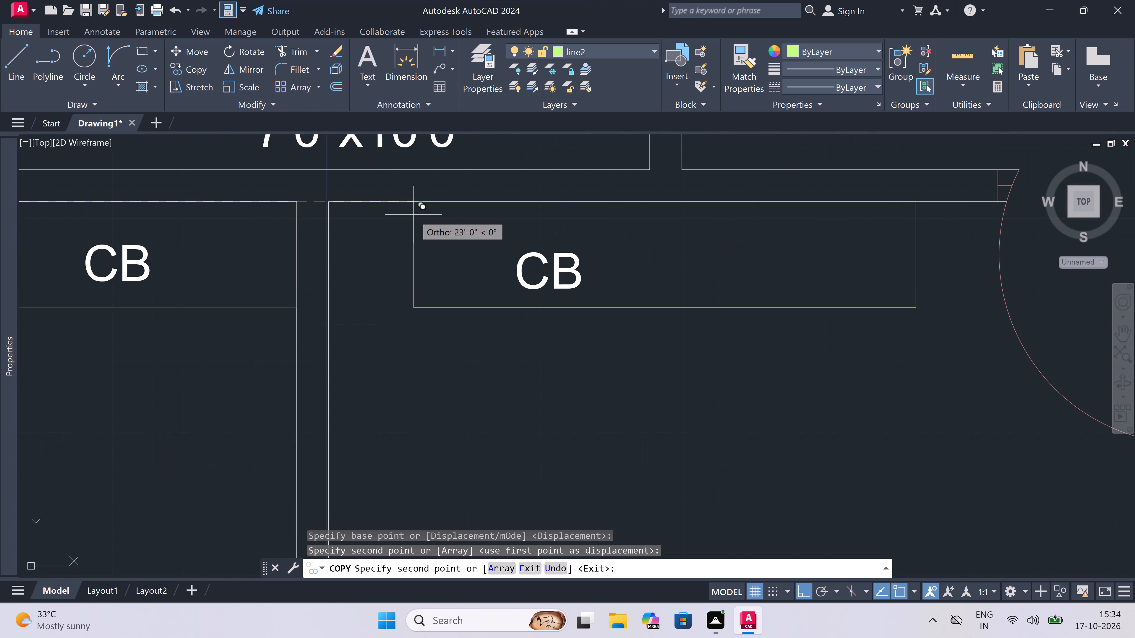
key(F8)
scroll(362, 205, up, 2)
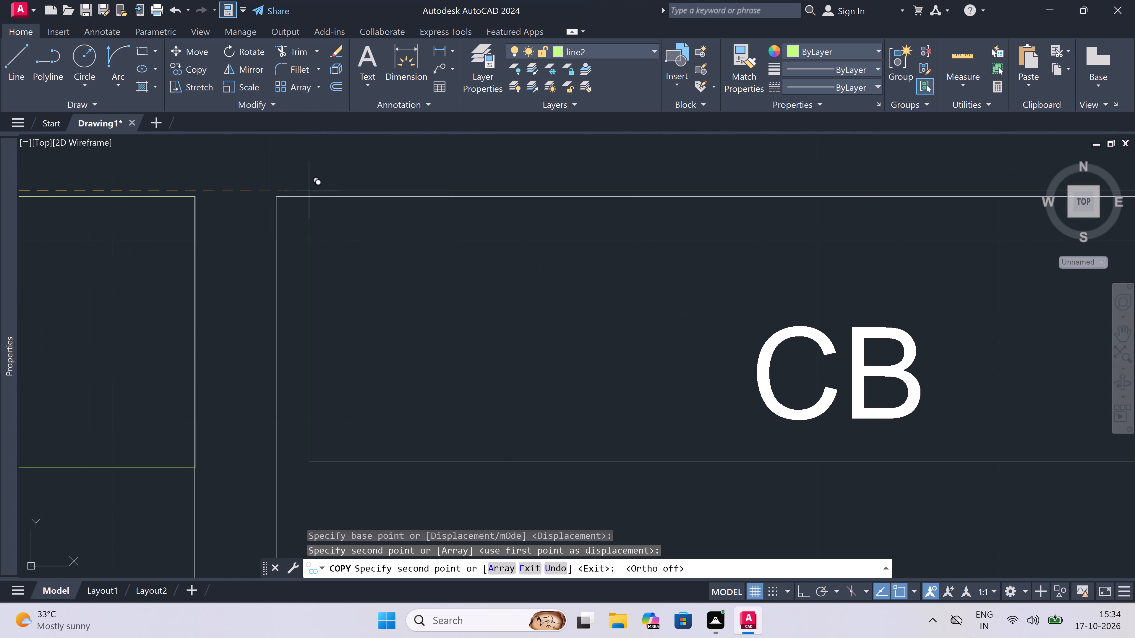
click(279, 199)
Place a cupboard copy at the CB label in the far 10'3"x12'0" bedroom, against its outer wall and toilet wall.
scroll(279, 199, down, 3)
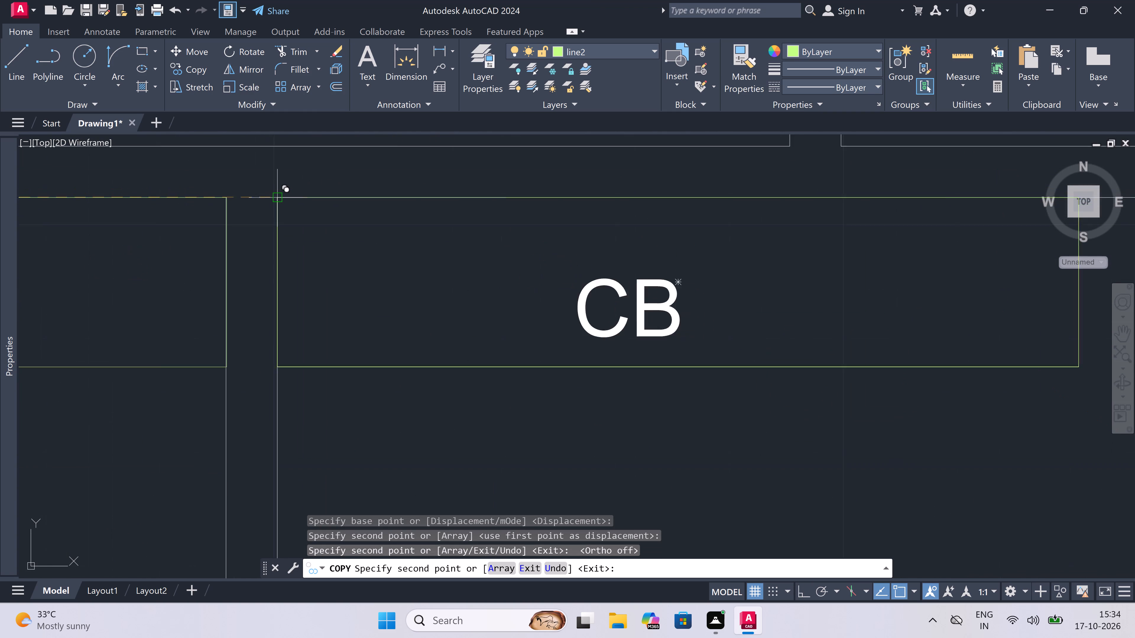
scroll(279, 199, down, 4)
scroll(453, 206, up, 3)
scroll(237, 179, up, 2)
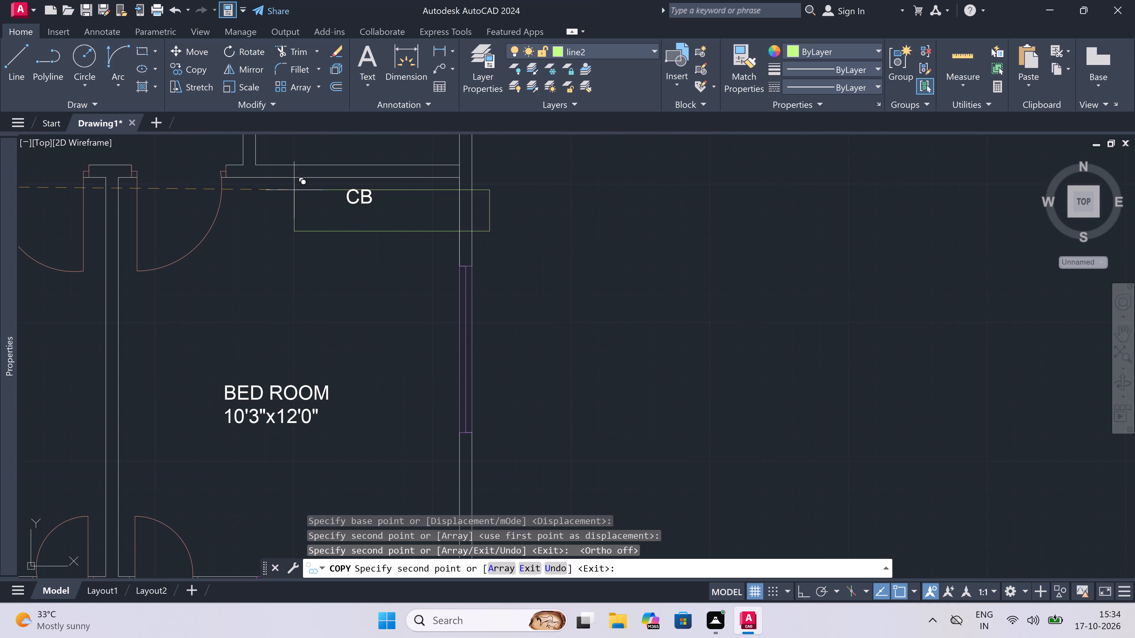
scroll(286, 187, up, 1)
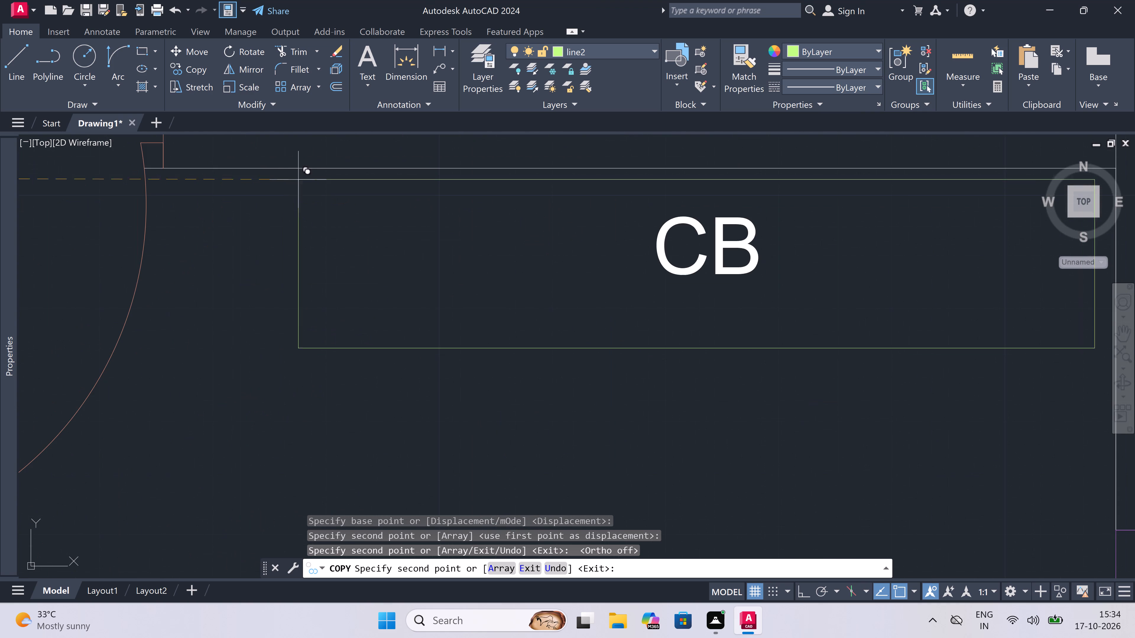
scroll(309, 175, down, 3)
scroll(312, 173, up, 3)
scroll(311, 162, down, 1)
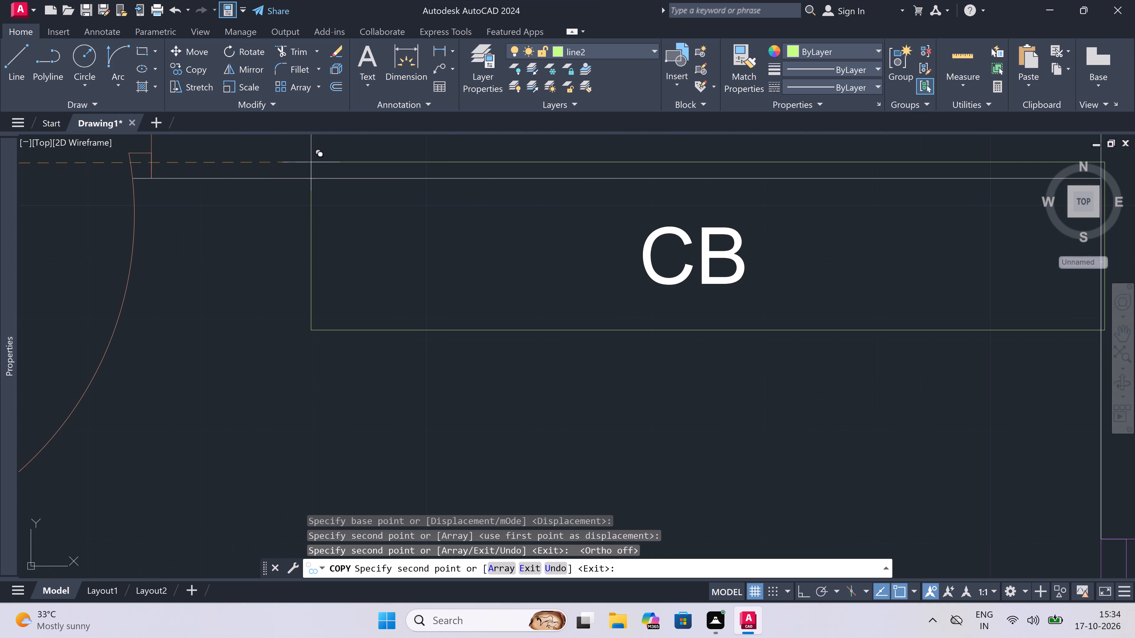
scroll(311, 162, down, 1)
scroll(314, 159, up, 1)
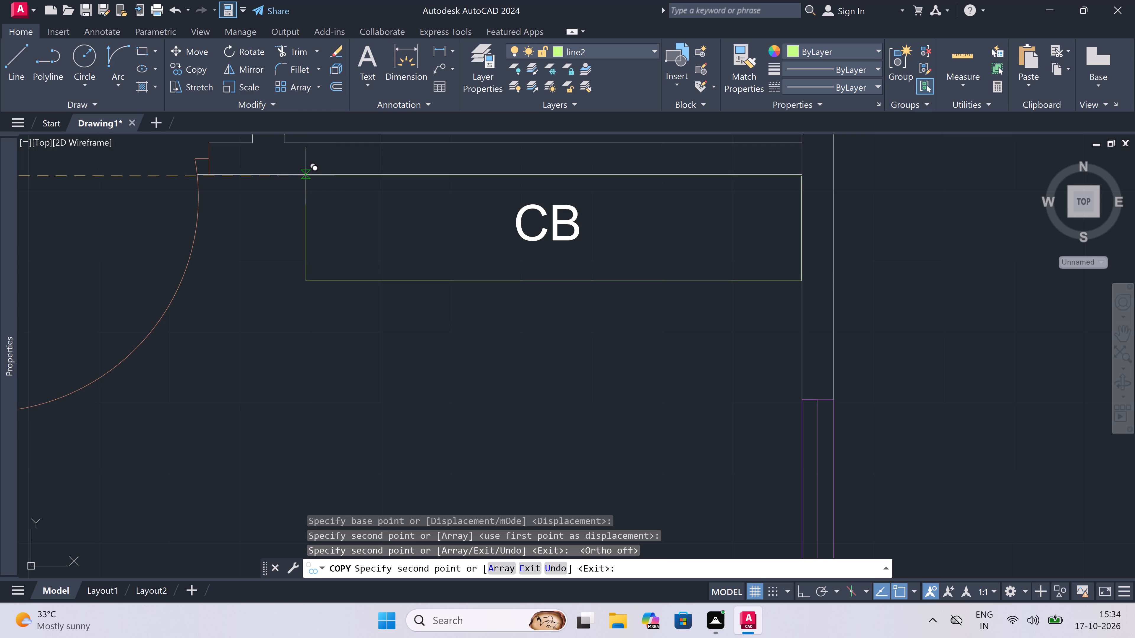
double_click(306, 175)
Place a cupboard copy at the CB label in the right-hand flat's 11'0"x11'0" bedroom, in the corner of the passage and drawing room walls.
scroll(311, 213, down, 5)
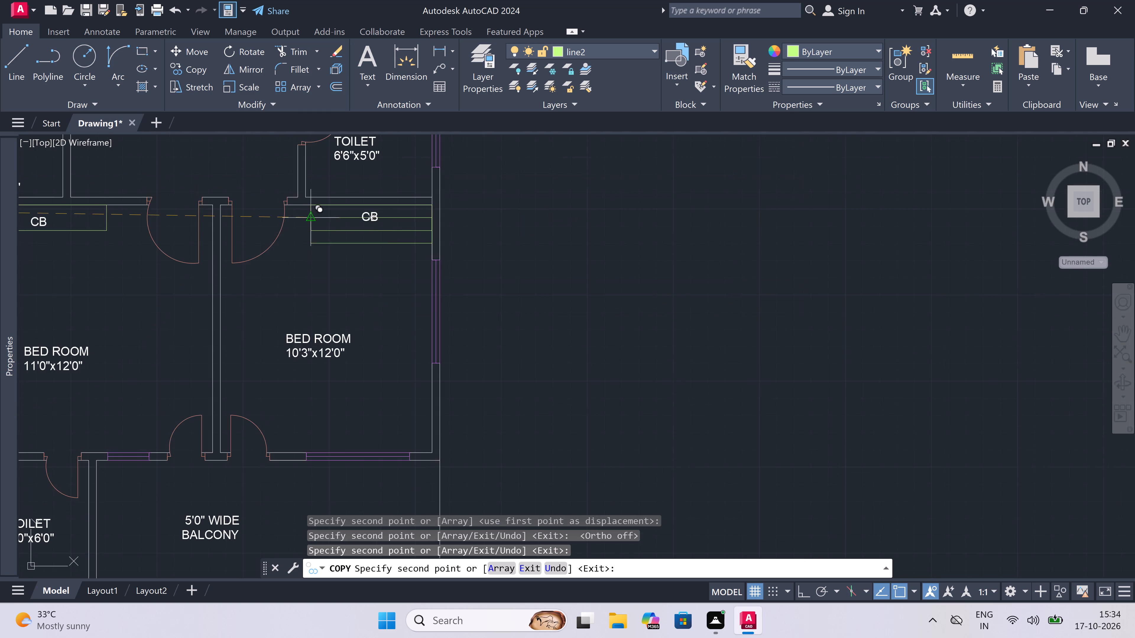
scroll(312, 215, down, 1)
scroll(436, 241, down, 3)
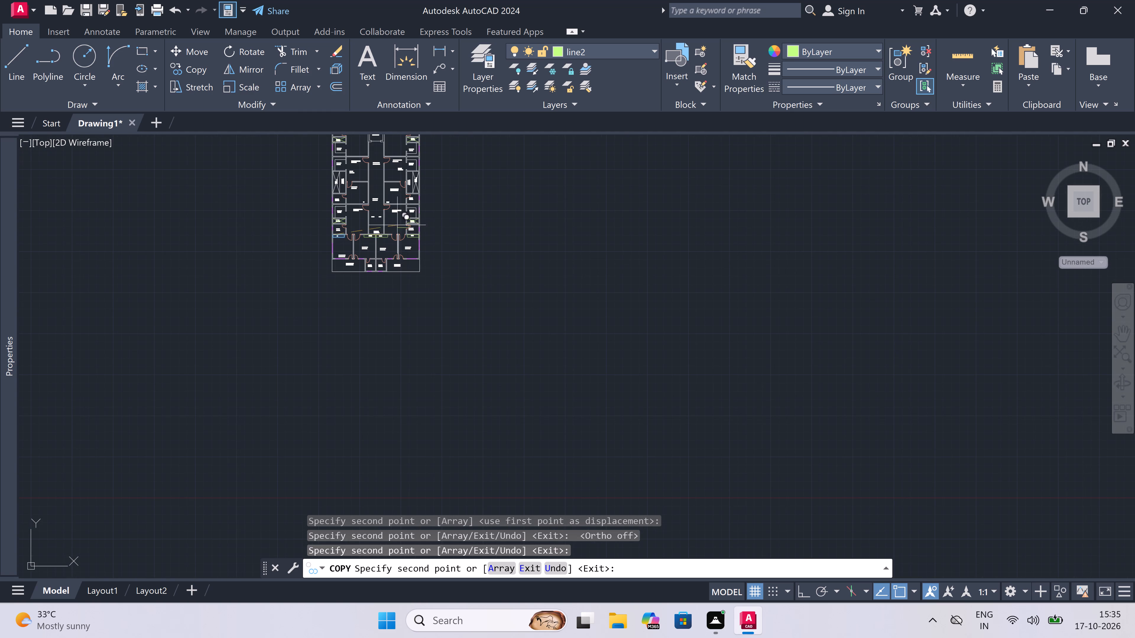
scroll(335, 186, up, 3)
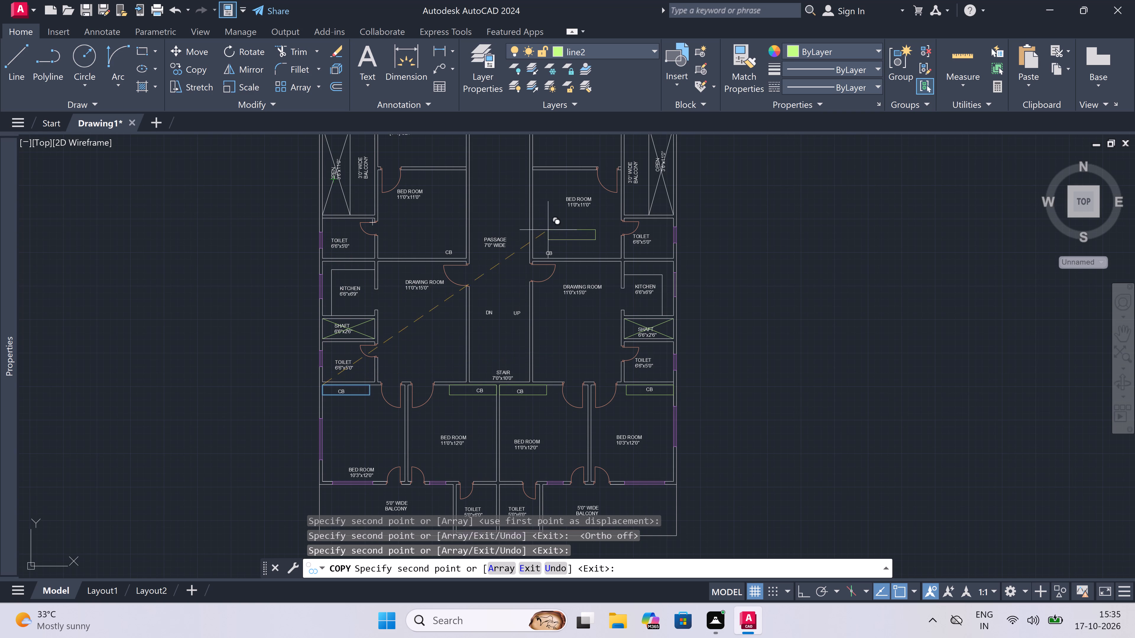
scroll(537, 247, up, 6)
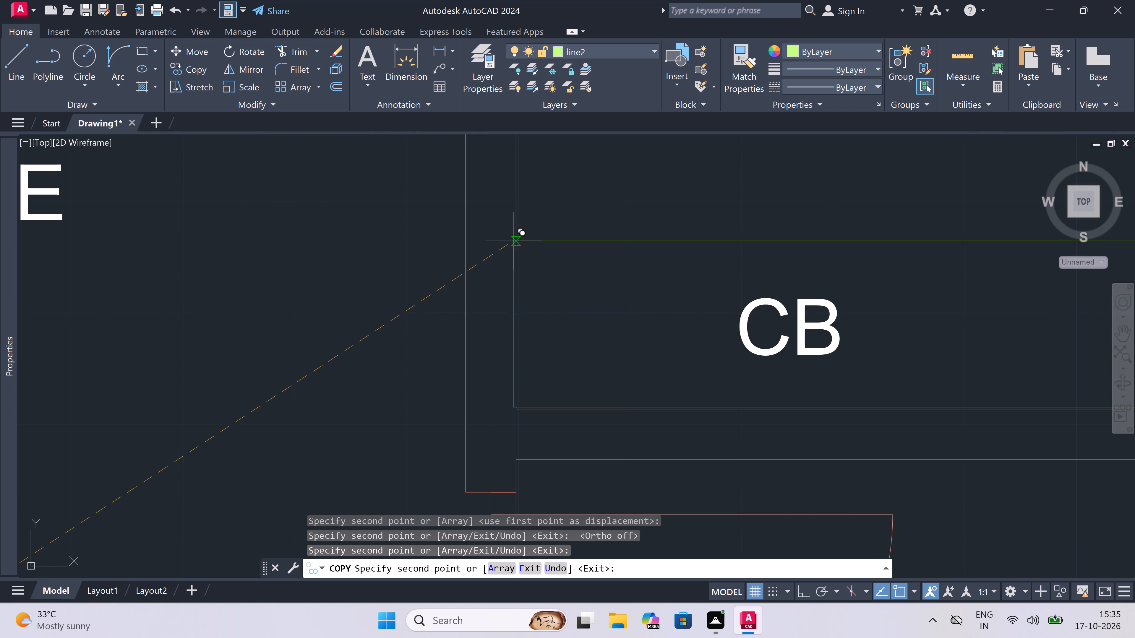
double_click(515, 244)
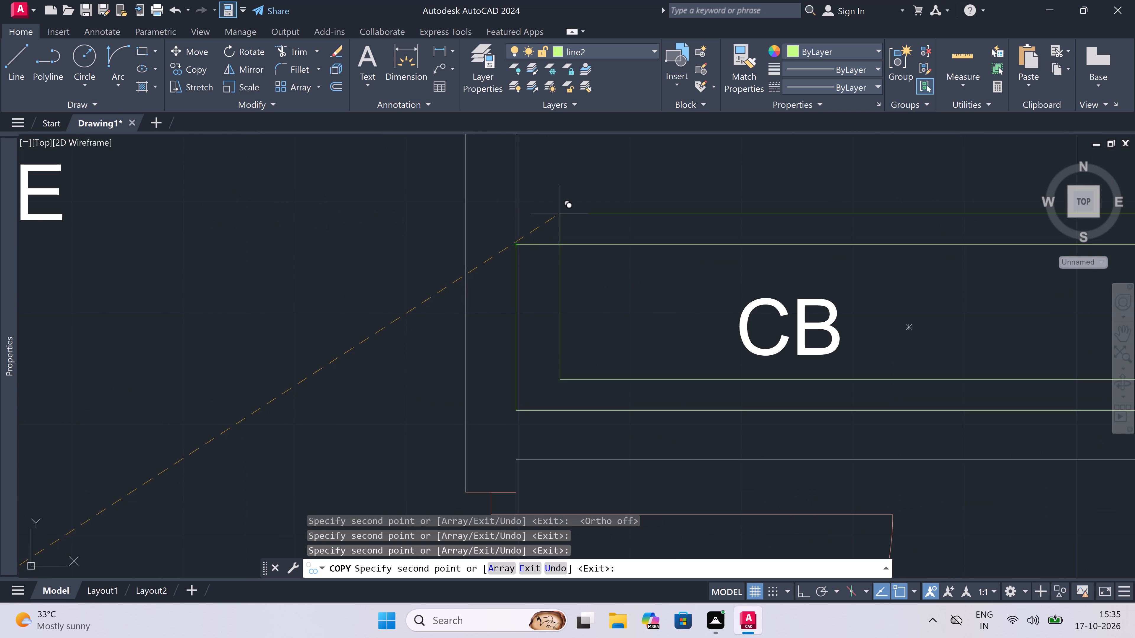
Place a cupboard copy at the CB label in the opposite 11'0"x11'0" bedroom across the passage, in the corner beside the drawing room wall.
scroll(560, 213, down, 6)
scroll(530, 258, down, 2)
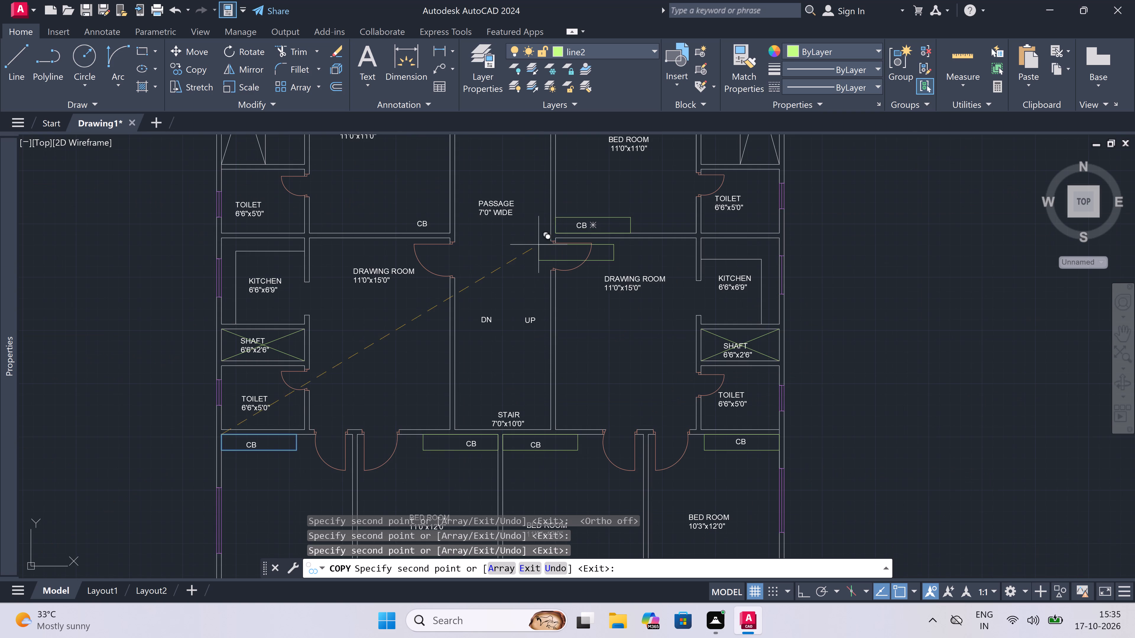
scroll(482, 227, up, 4)
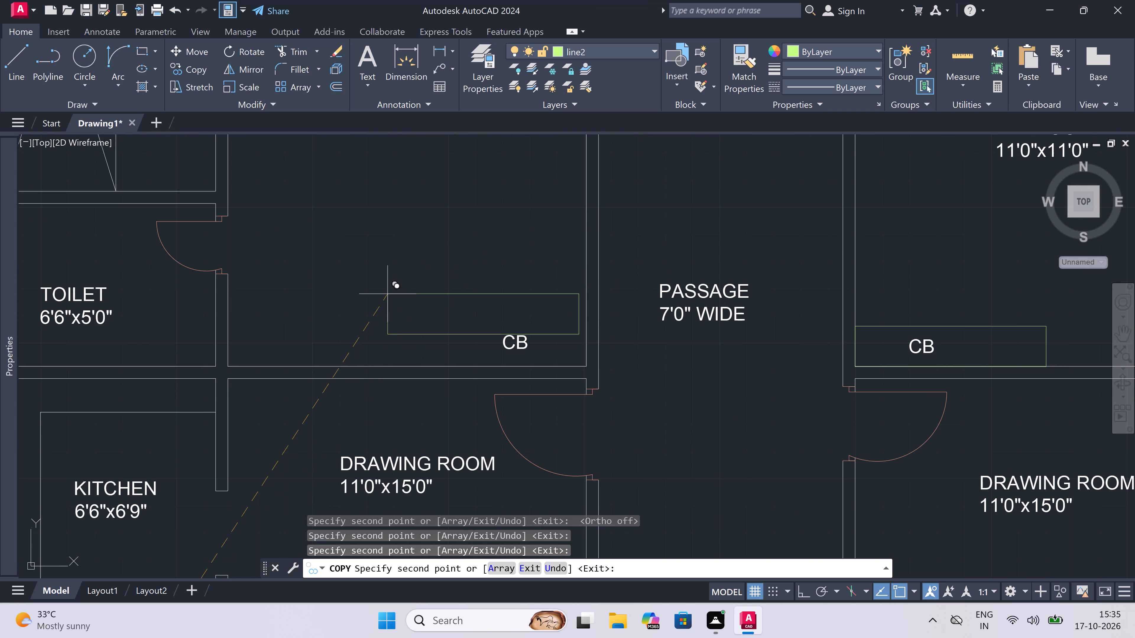
scroll(381, 319, up, 3)
scroll(403, 329, down, 2)
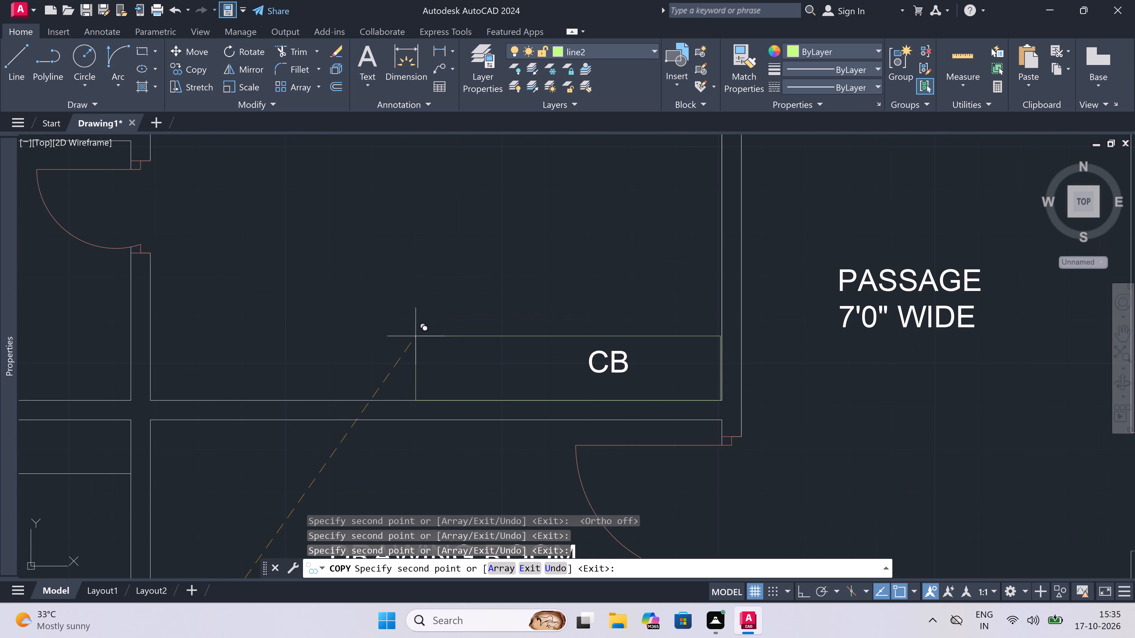
double_click(416, 337)
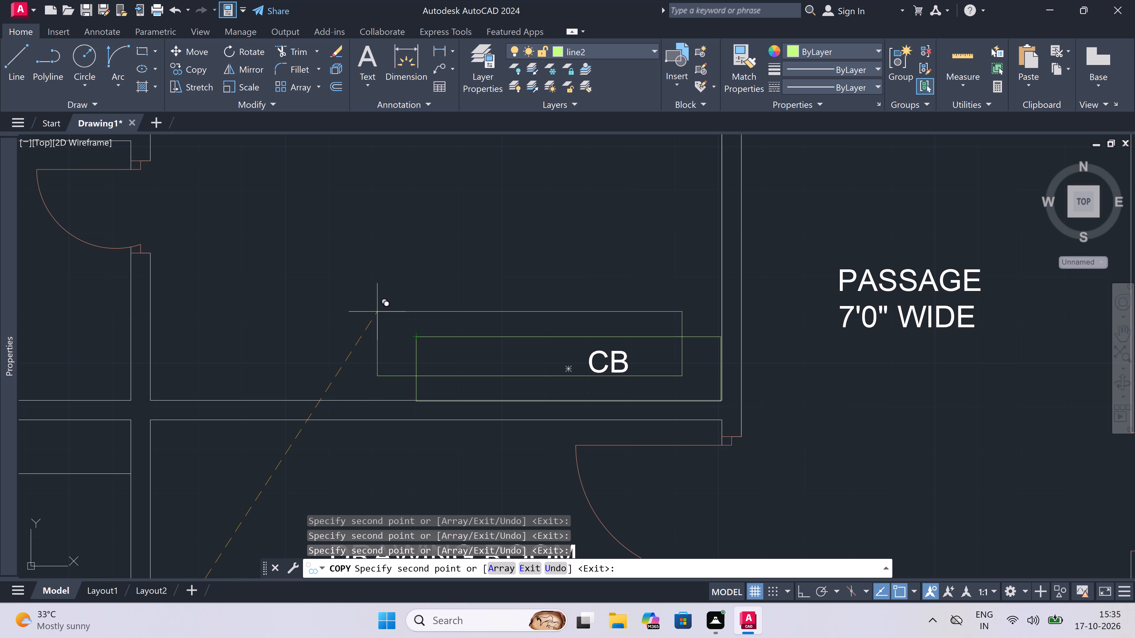
scroll(454, 338, down, 2)
scroll(476, 347, down, 1)
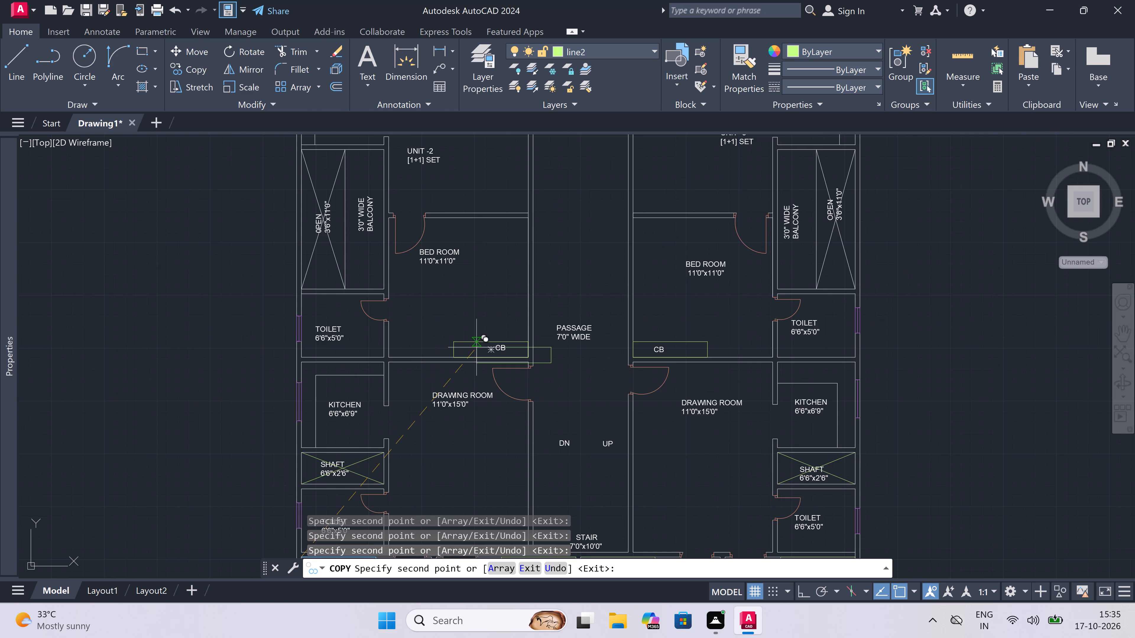
Place a cupboard copy at the CB label in the upper-left 10'3"x12'0" bedroom, in the corner of its outer wall and toilet wall.
scroll(475, 348, down, 1)
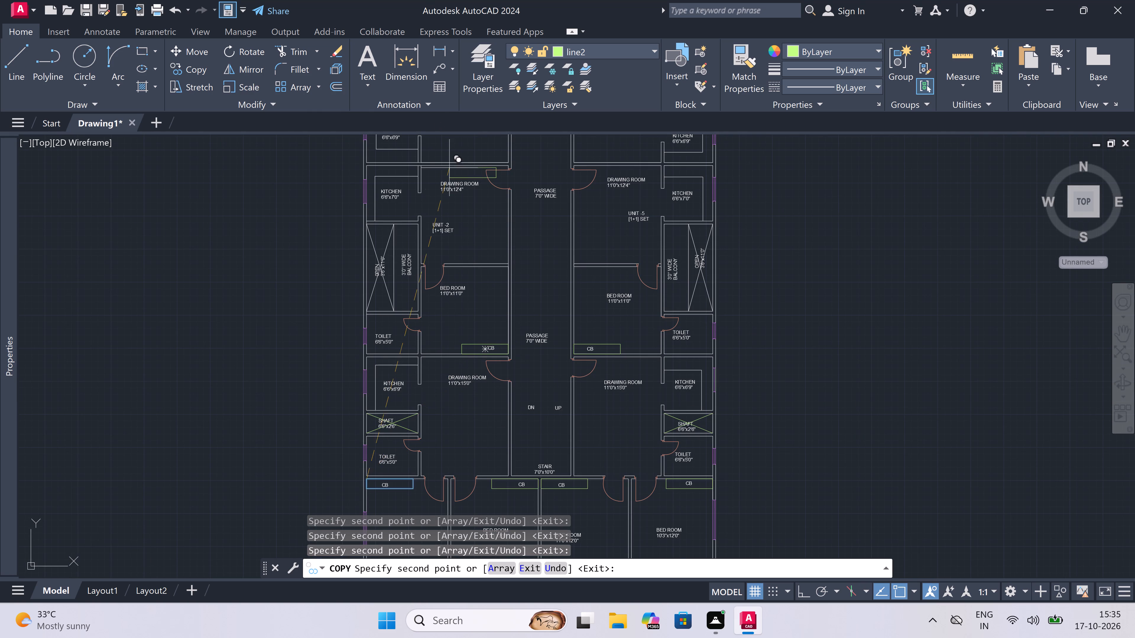
scroll(508, 333, down, 3)
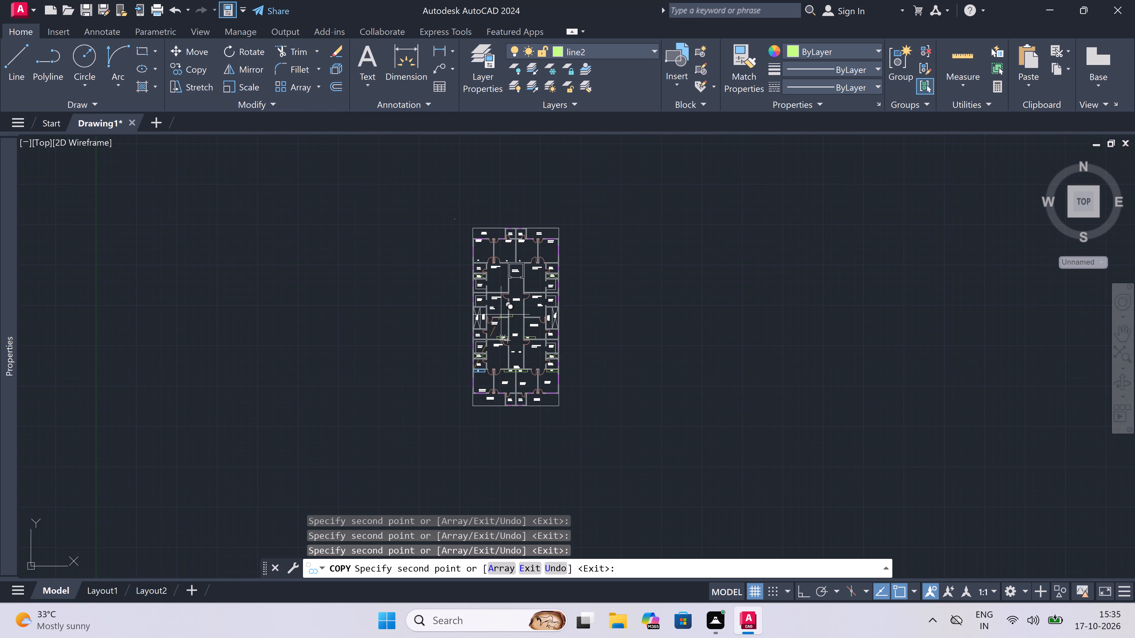
scroll(487, 251, up, 3)
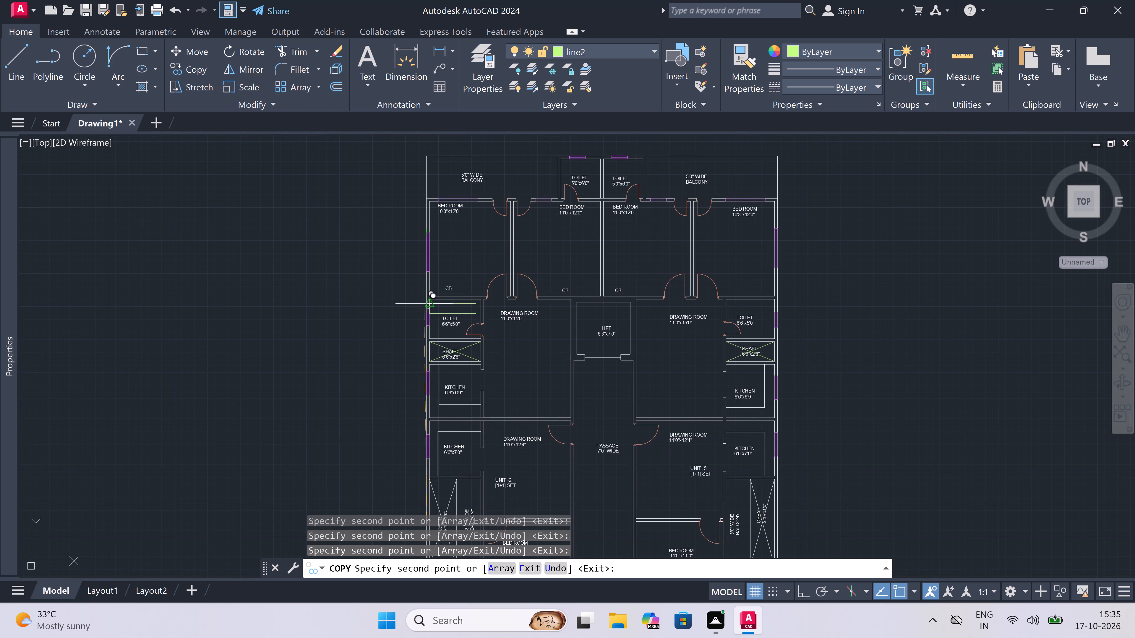
scroll(436, 282, up, 4)
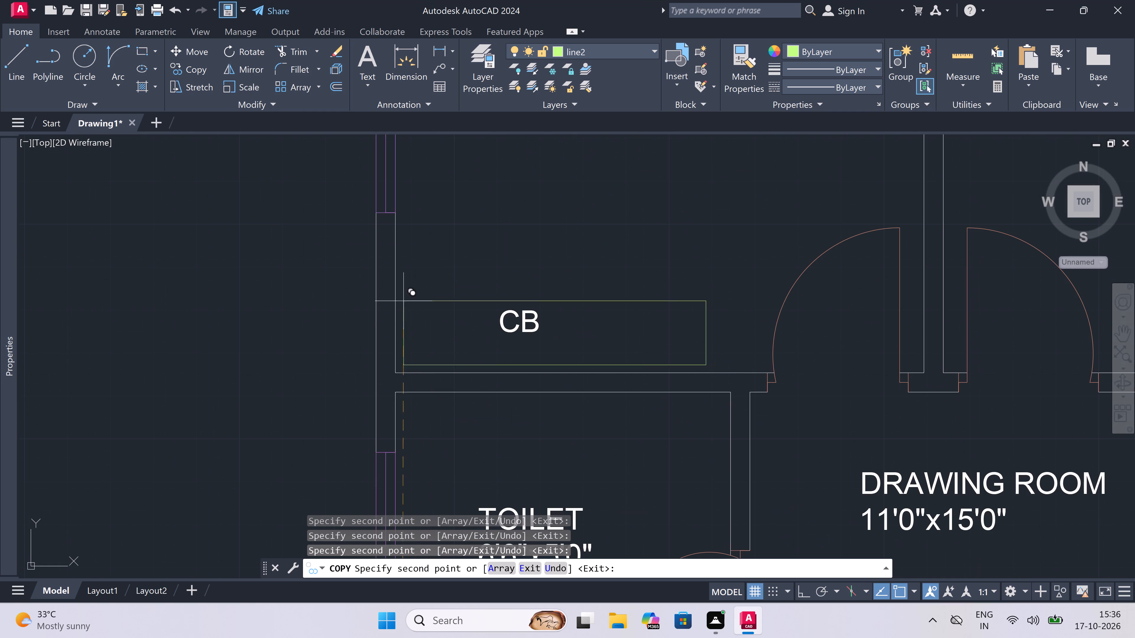
scroll(398, 314, up, 2)
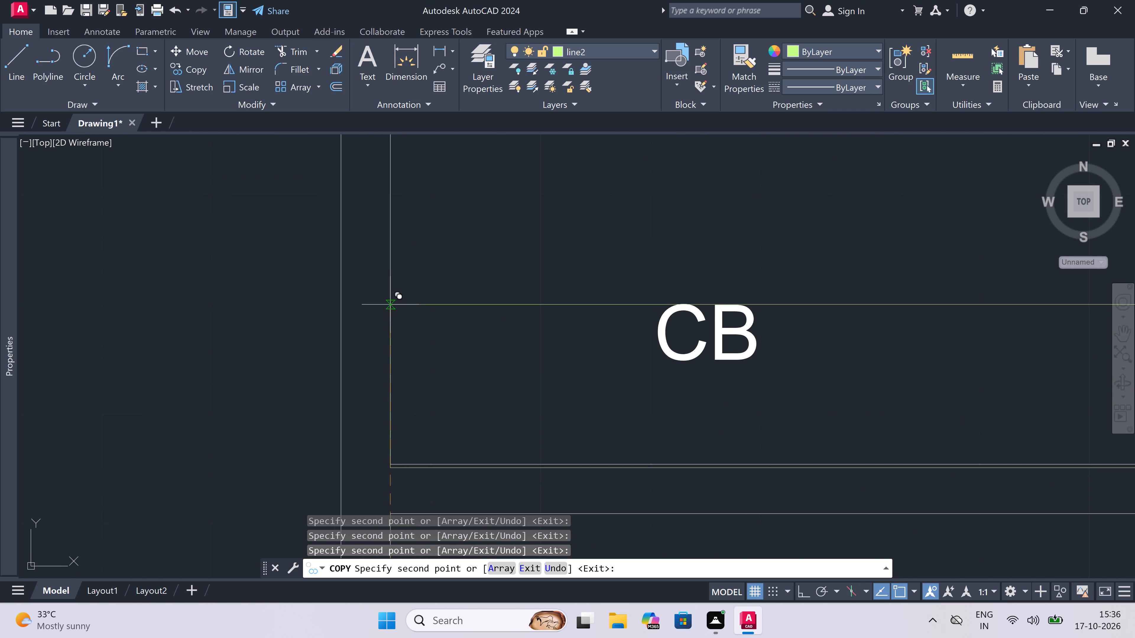
double_click(389, 301)
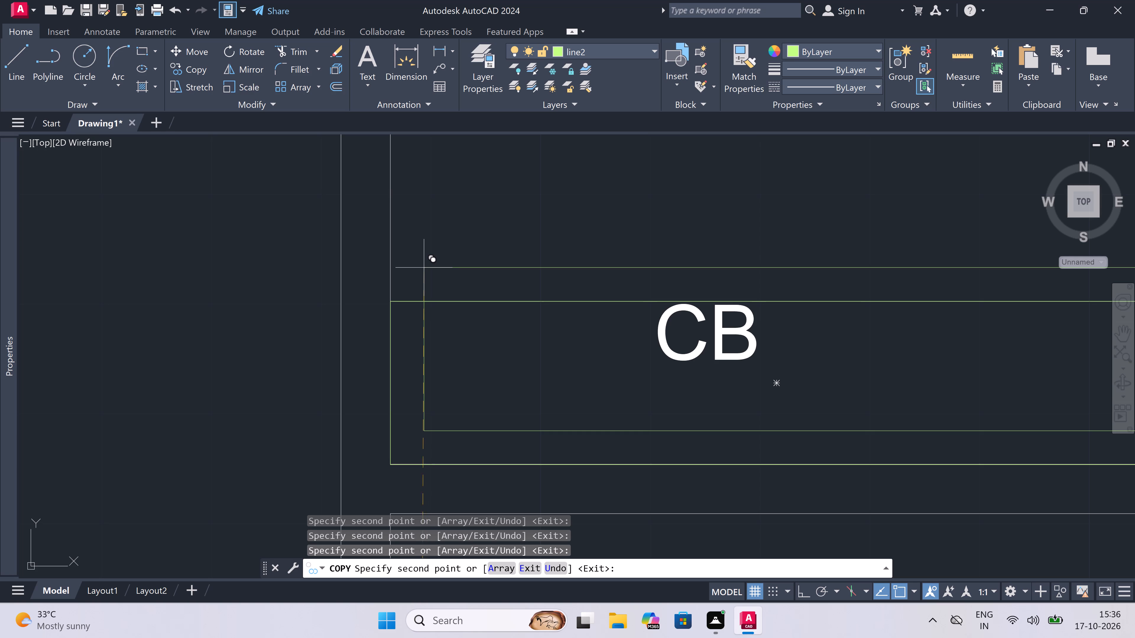
Place a cupboard copy at the CB label in the 11'0"x12'0" bedroom above the lift, against the right side of the shared middle wall.
scroll(52, 261, down, 5)
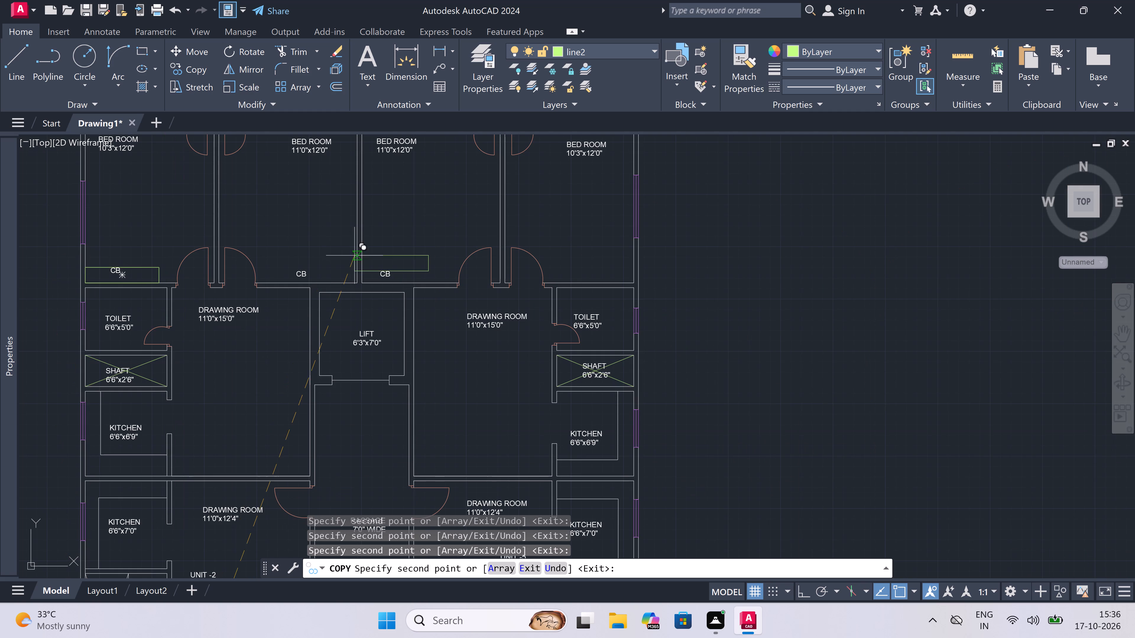
scroll(243, 265, up, 4)
scroll(314, 268, down, 3)
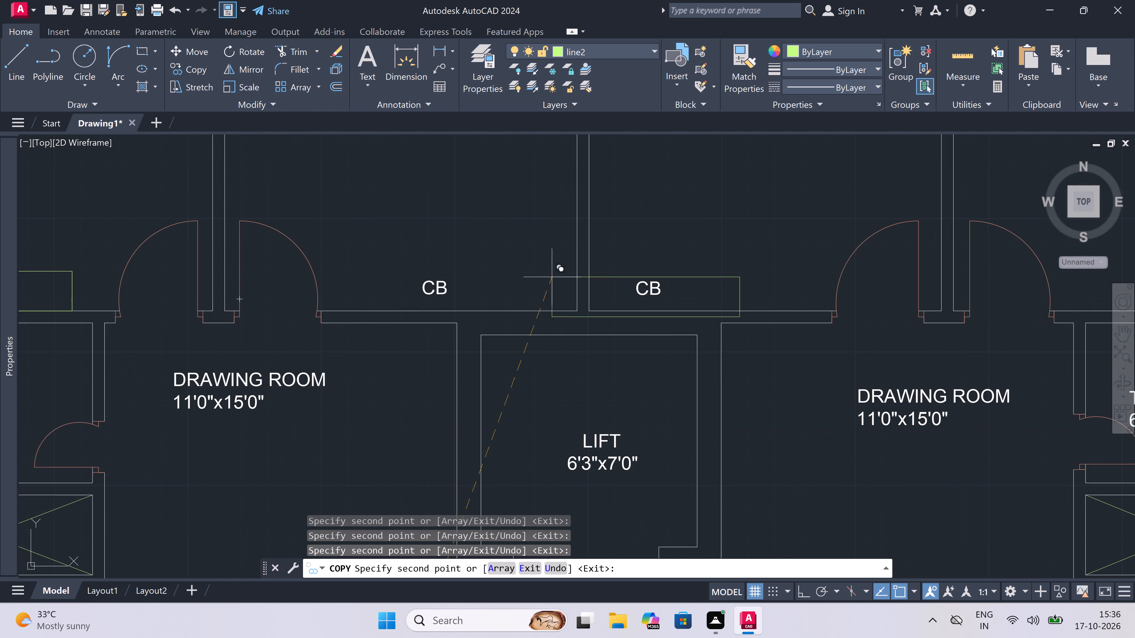
scroll(612, 276, up, 1)
scroll(567, 263, up, 2)
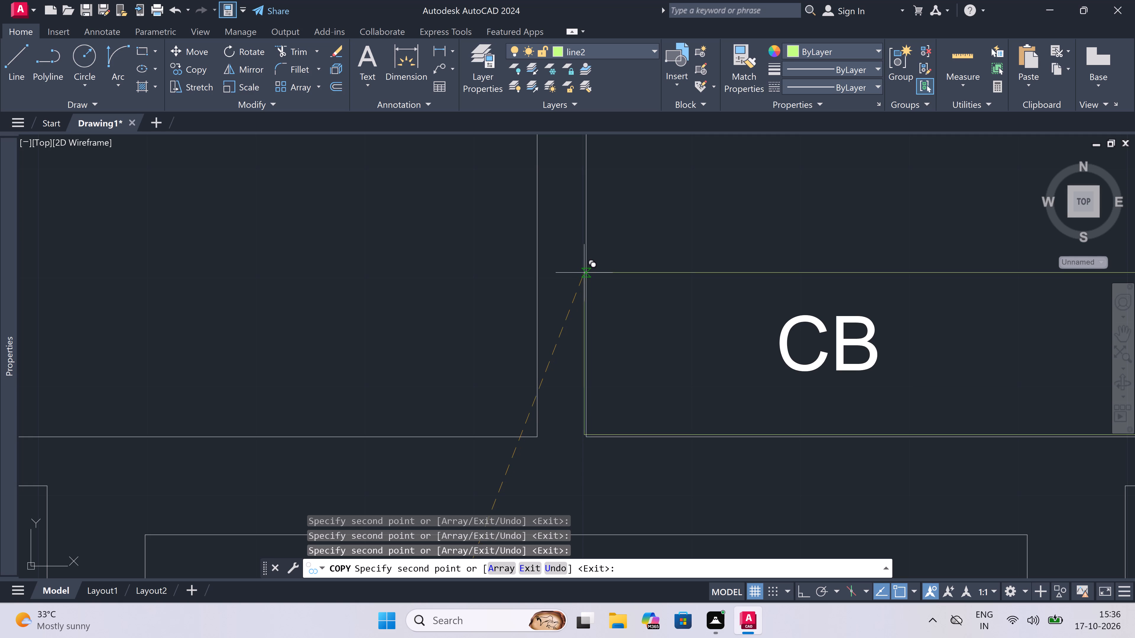
click(587, 275)
Place a cupboard copy at the CB label in the adjoining 11'0"x12'0" bedroom, against the left side of the shared middle wall.
scroll(620, 254, down, 3)
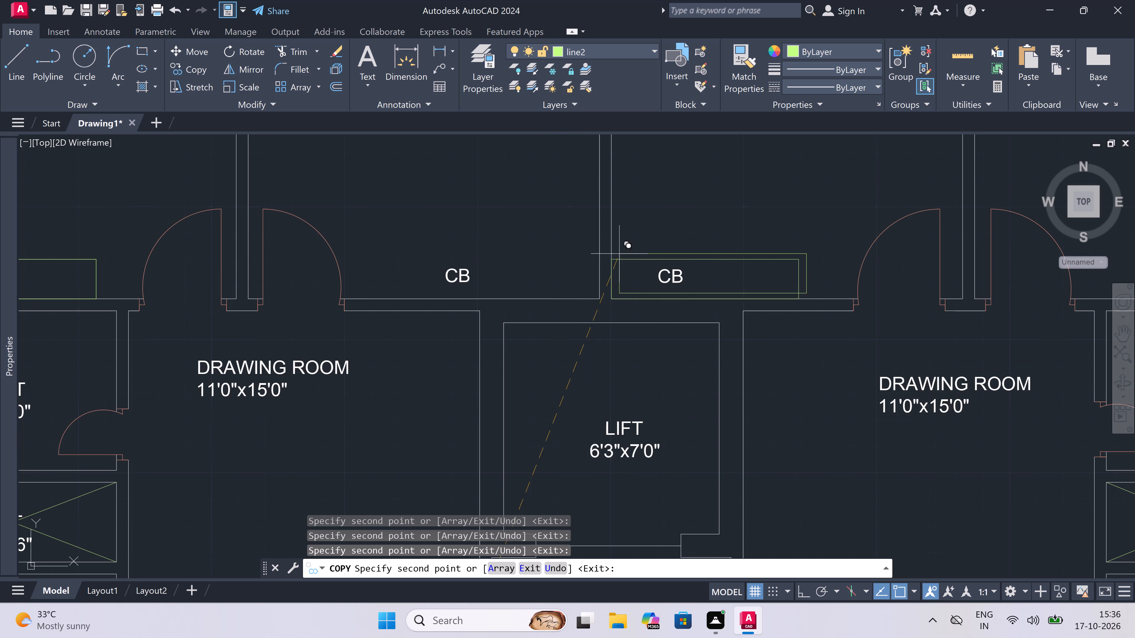
scroll(430, 262, up, 4)
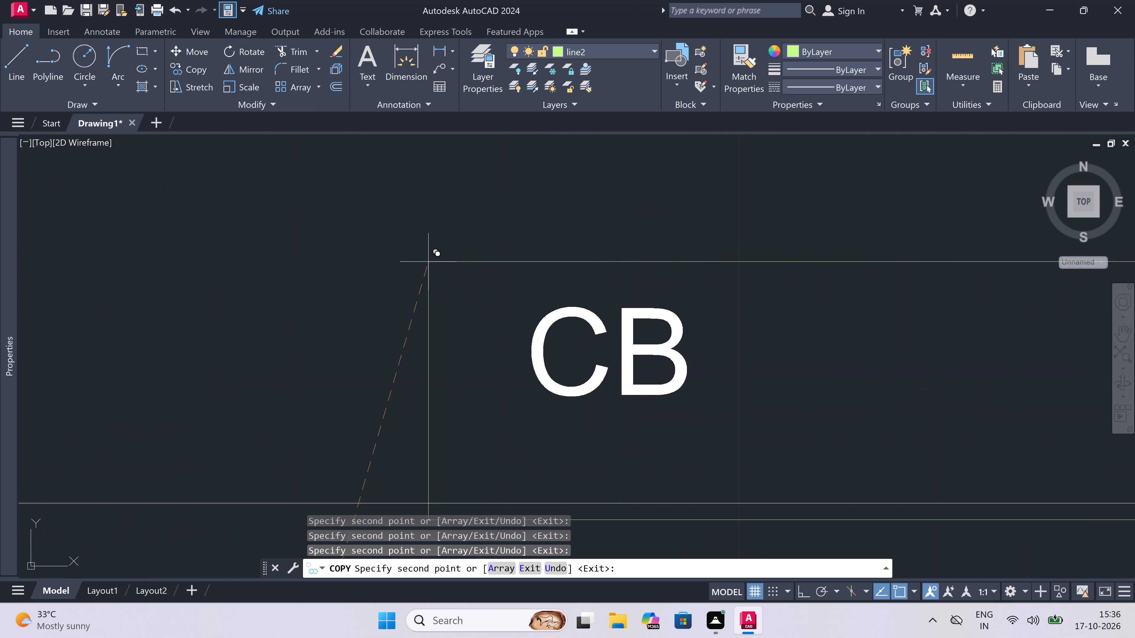
scroll(428, 262, down, 1)
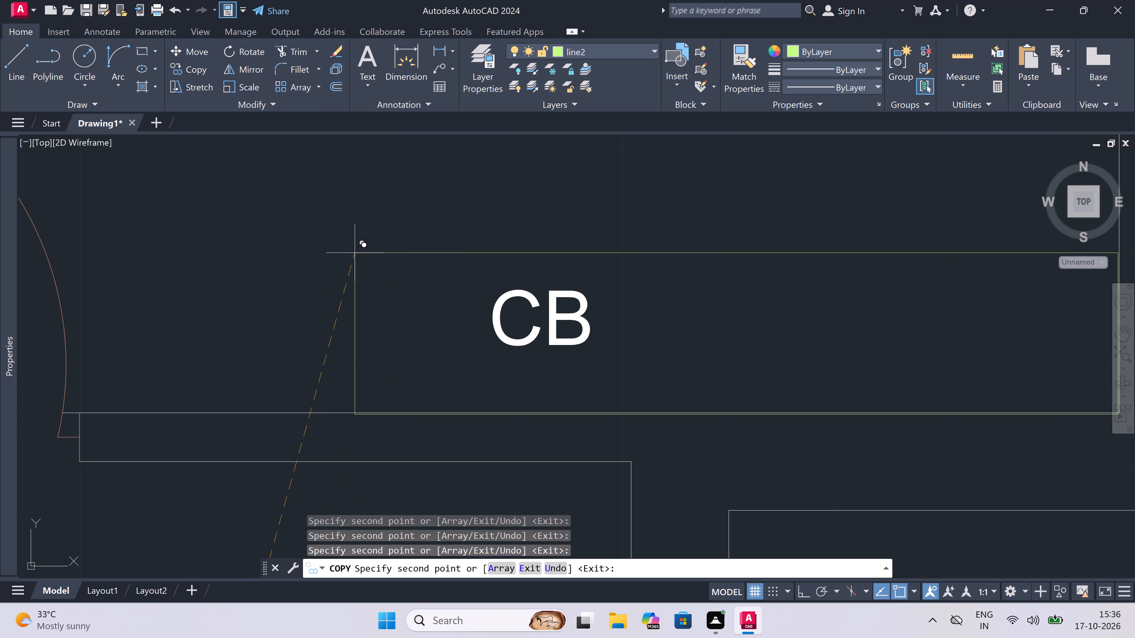
click(356, 251)
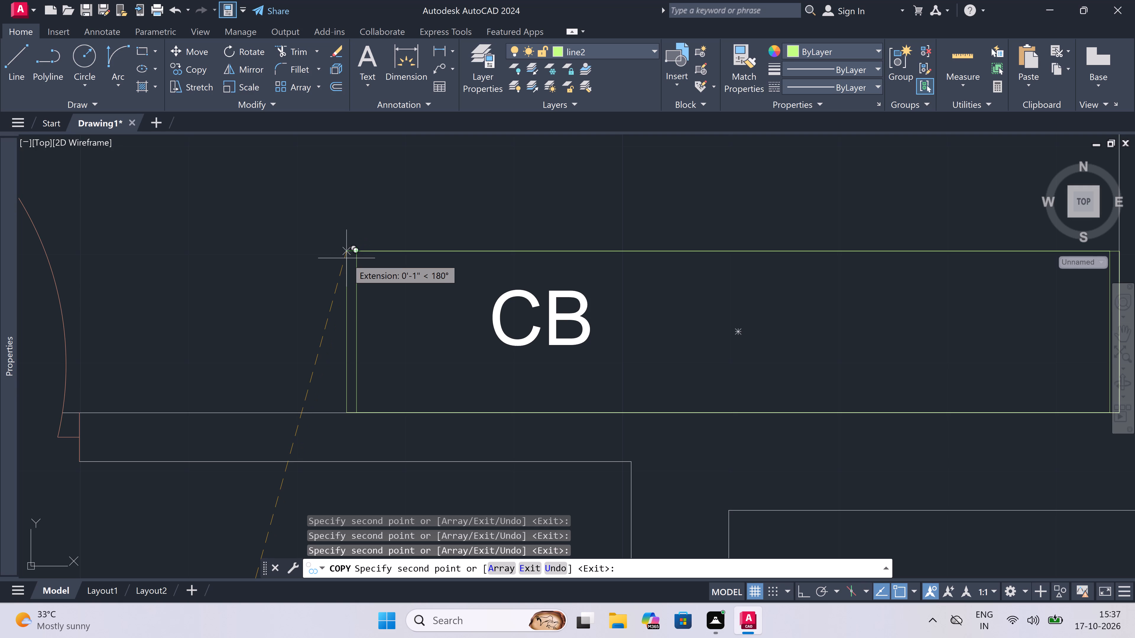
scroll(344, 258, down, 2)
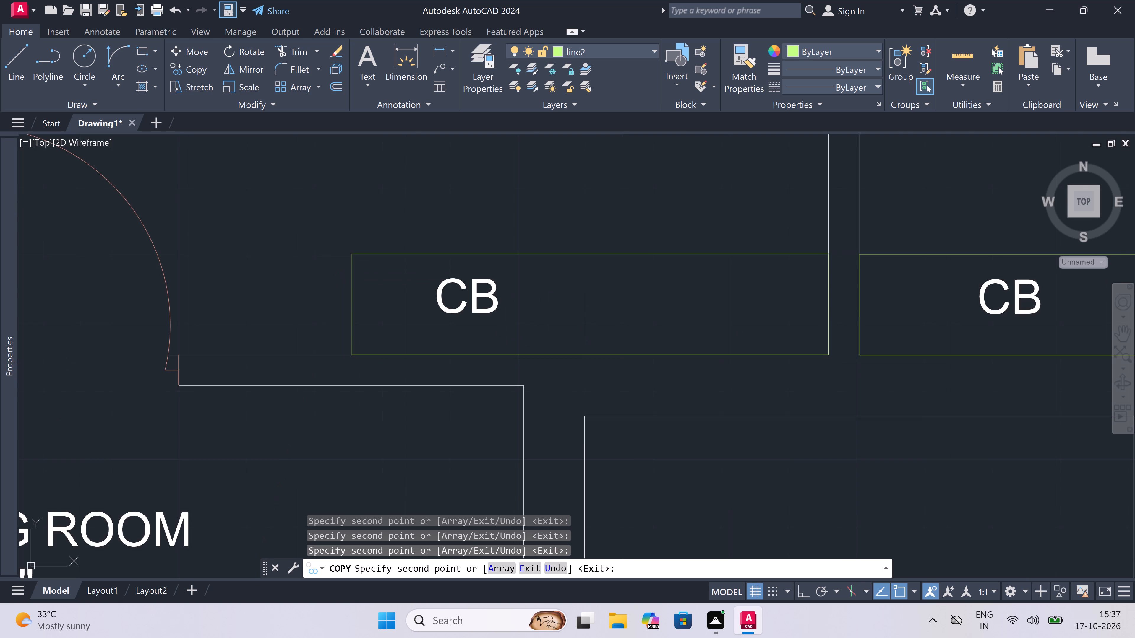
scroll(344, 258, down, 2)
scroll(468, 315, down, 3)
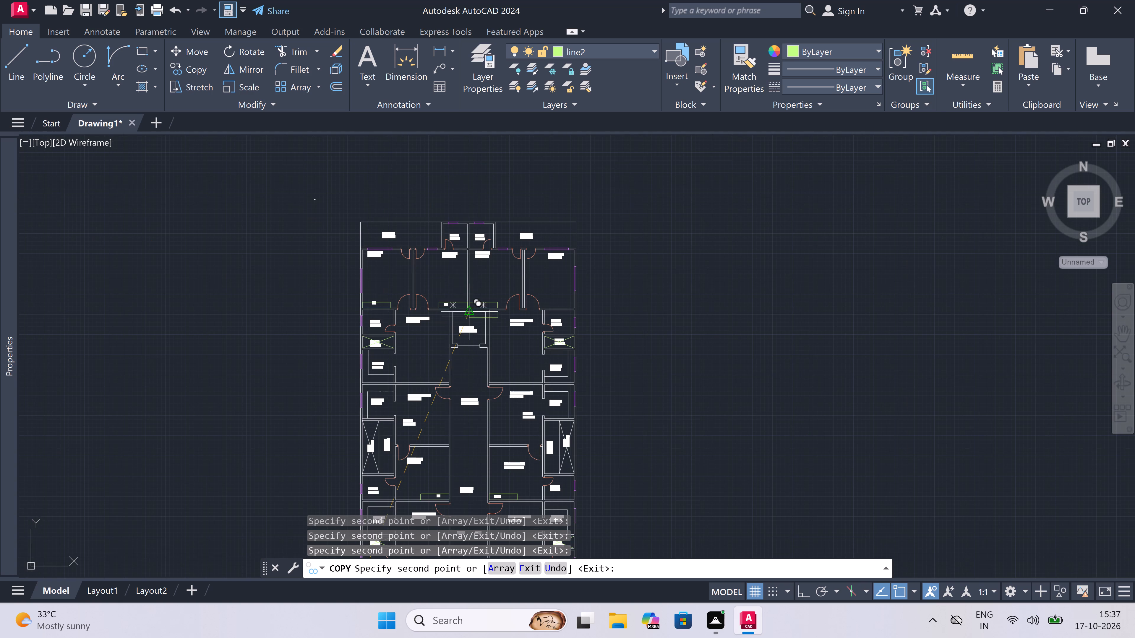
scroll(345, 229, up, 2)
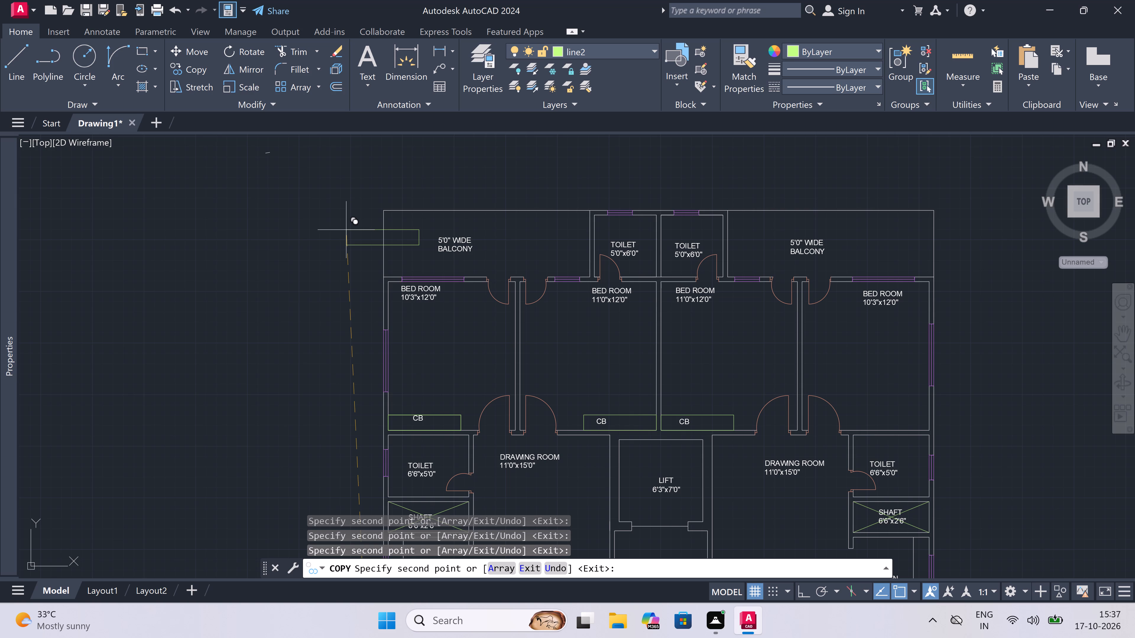
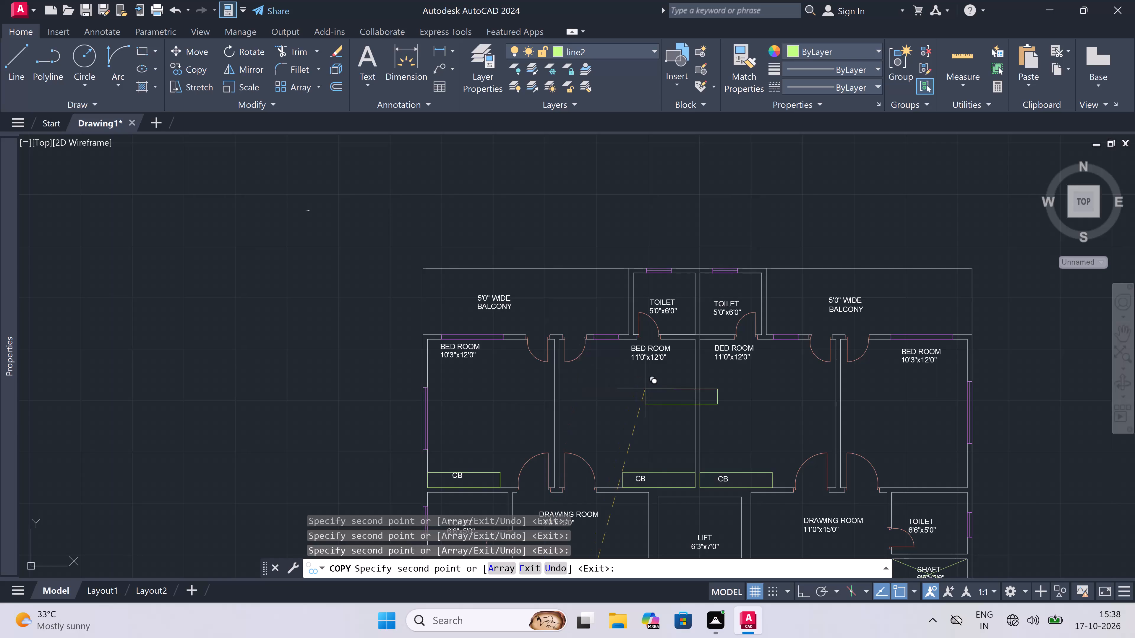
Place the last cupboard copy in the upper-right 10'3"x12'0" bedroom, in the corner of its outer wall and toilet wall.
scroll(754, 411, up, 3)
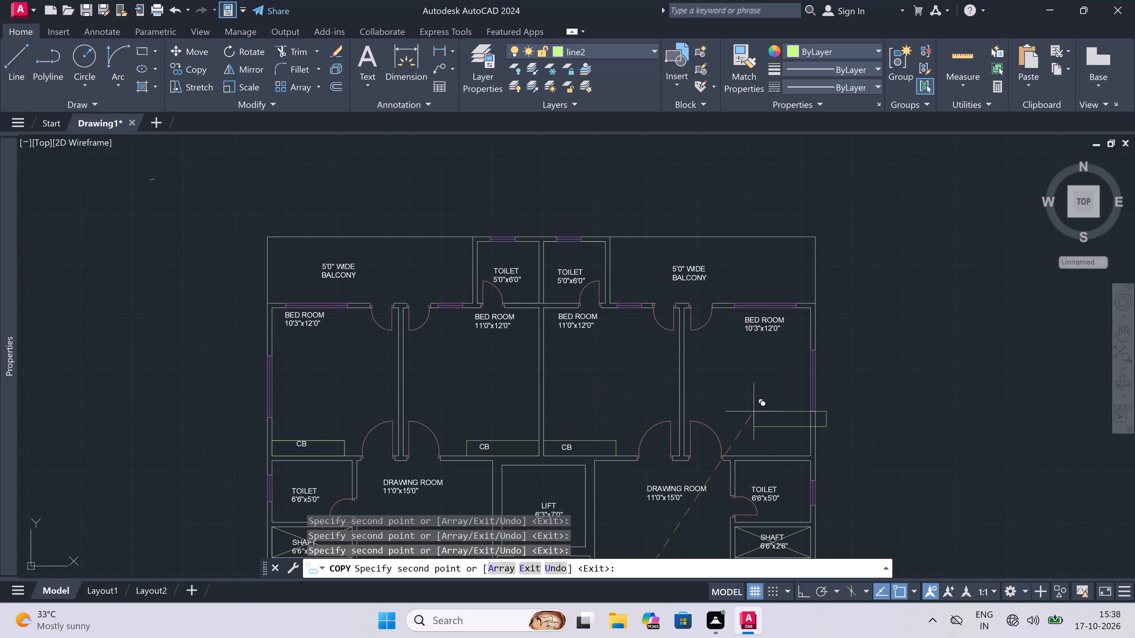
scroll(742, 444, up, 4)
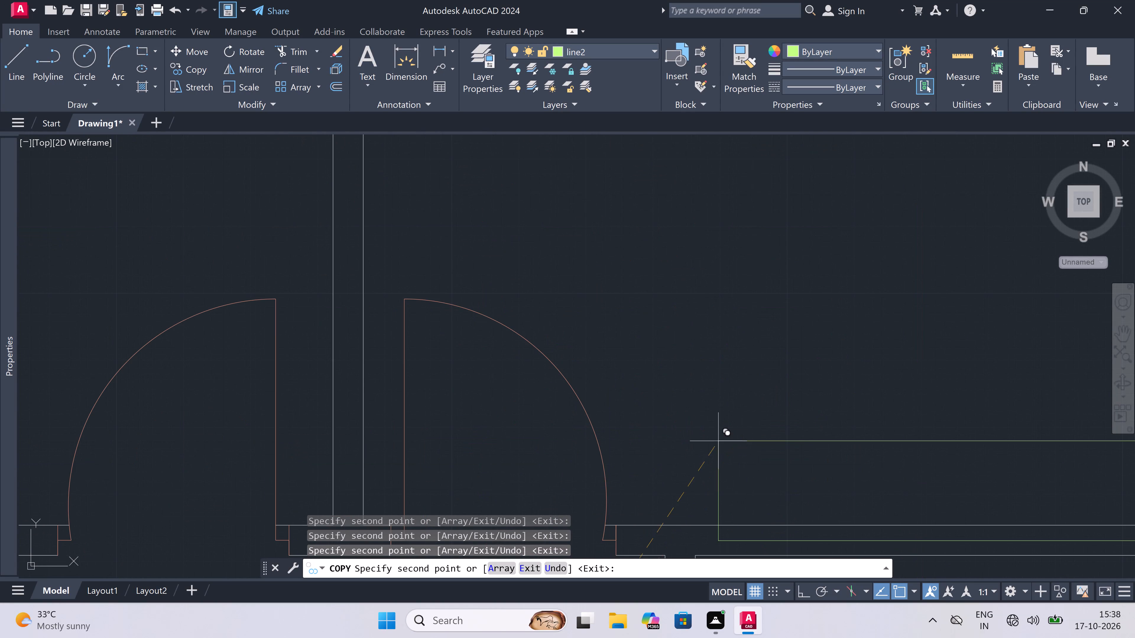
scroll(688, 408, down, 2)
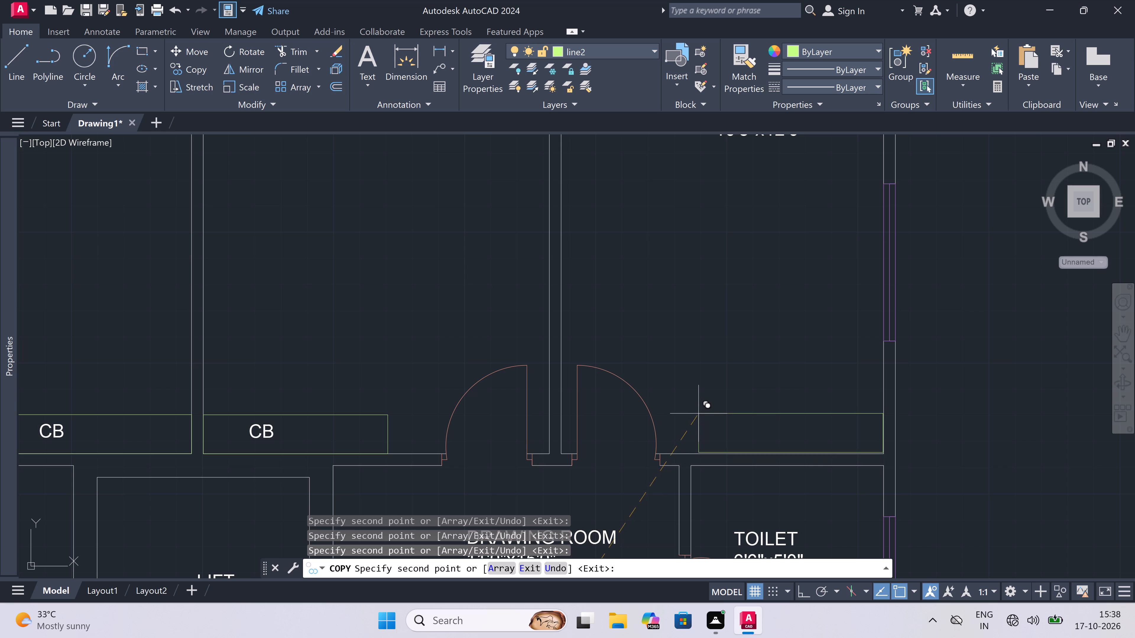
click(698, 414)
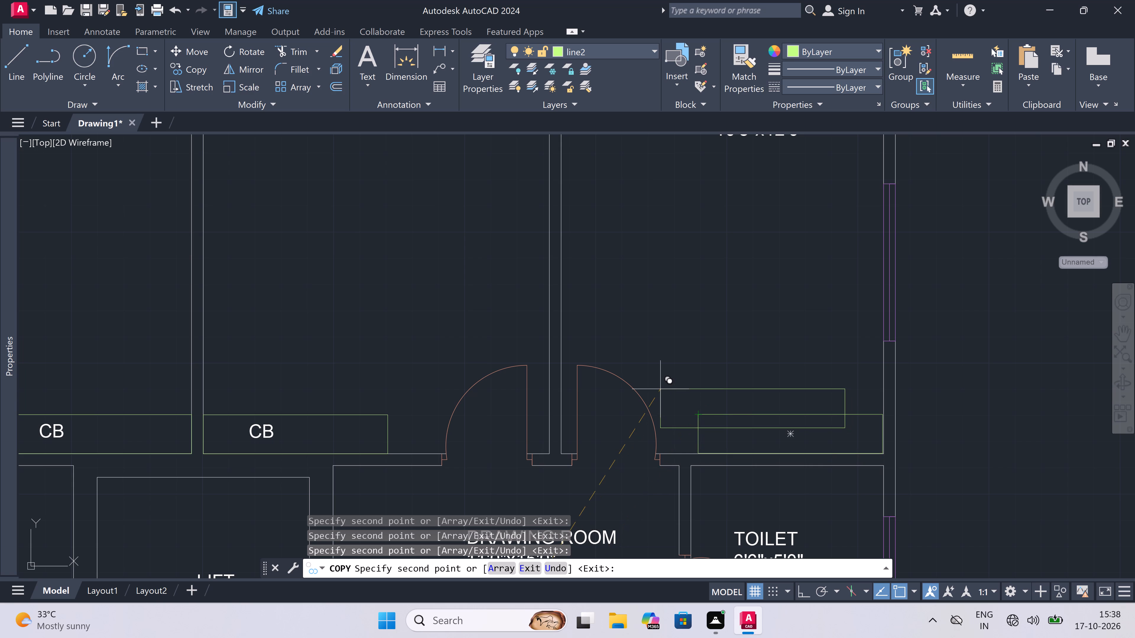
key(Escape)
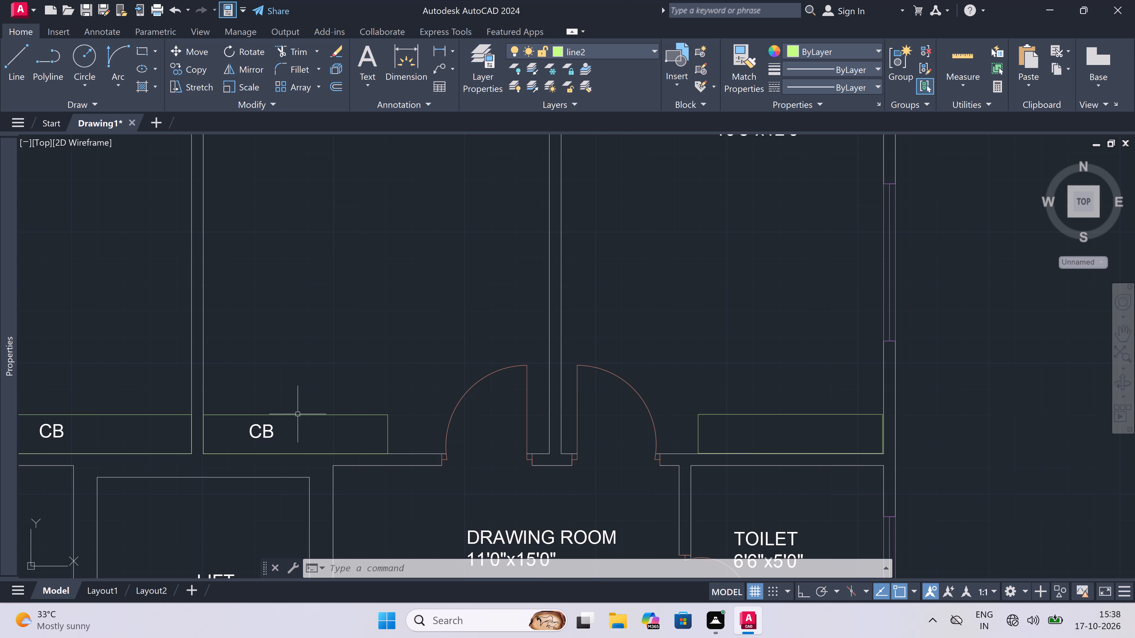
Copy the CB label from the adjacent 11'0"x12'0" bedroom's cupboard into the new cupboard of the upper-right 10'3"x12'0" bedroom.
click(266, 429)
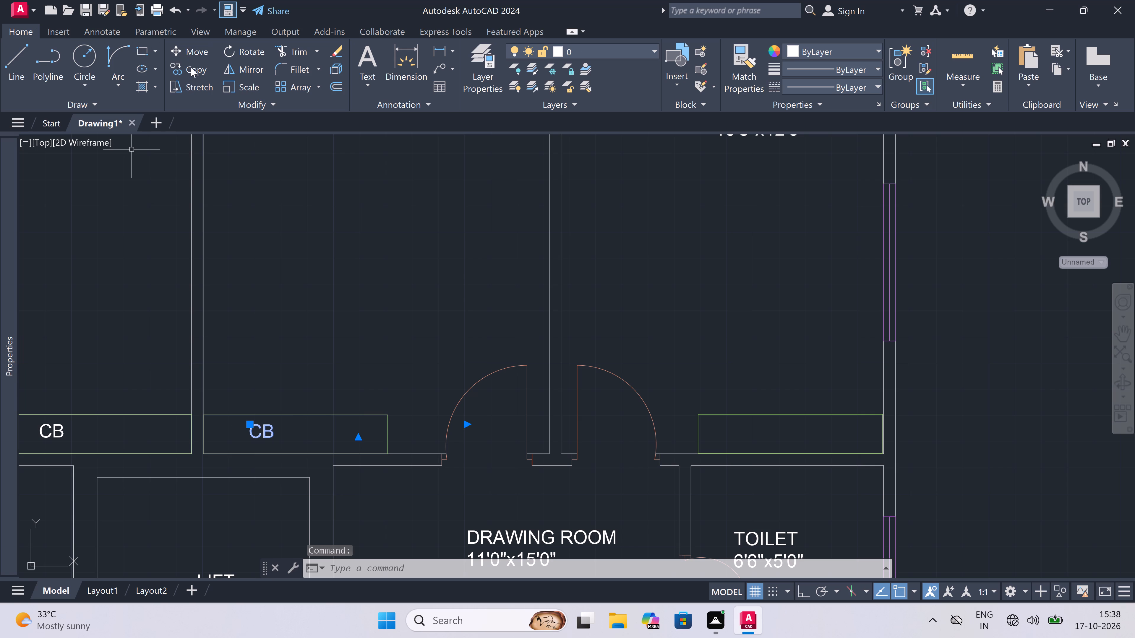
click(196, 70)
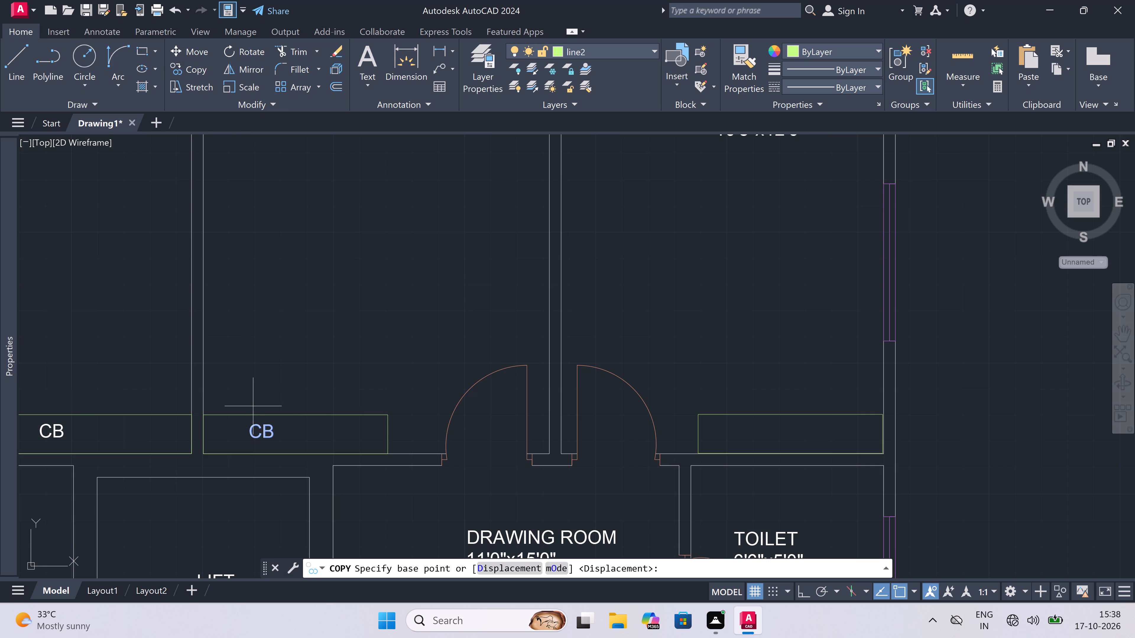
click(253, 432)
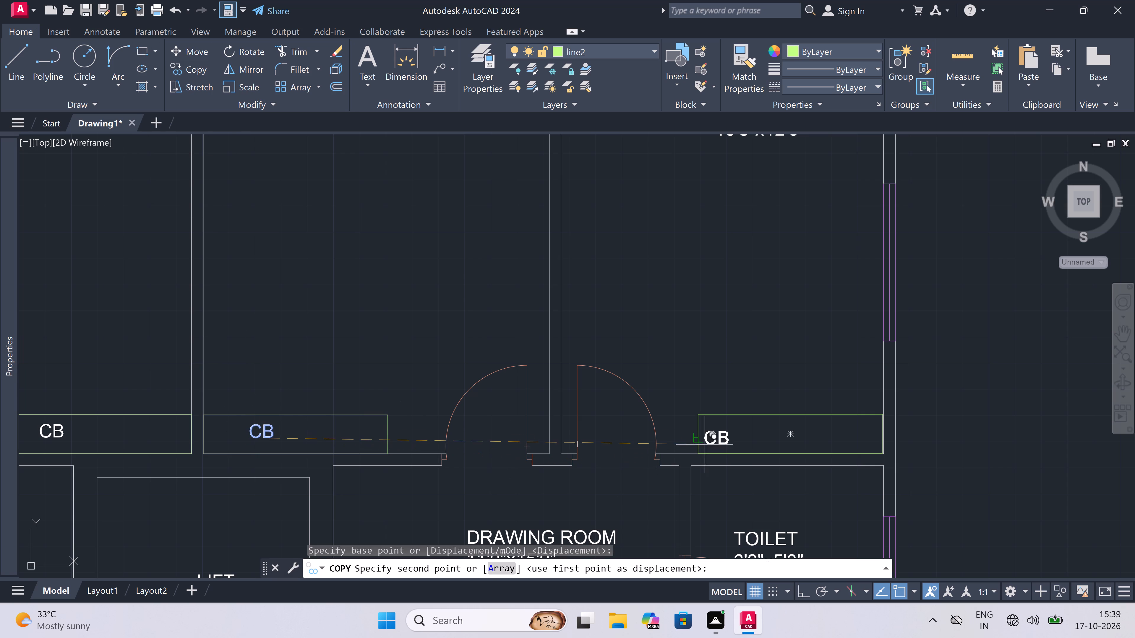
click(775, 441)
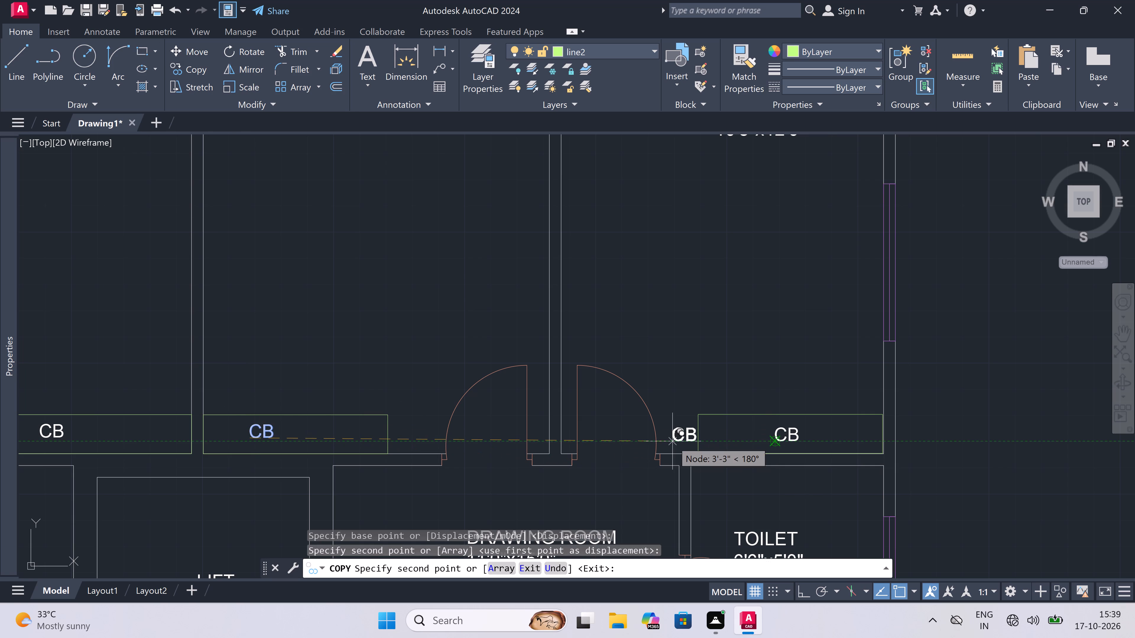
key(Escape)
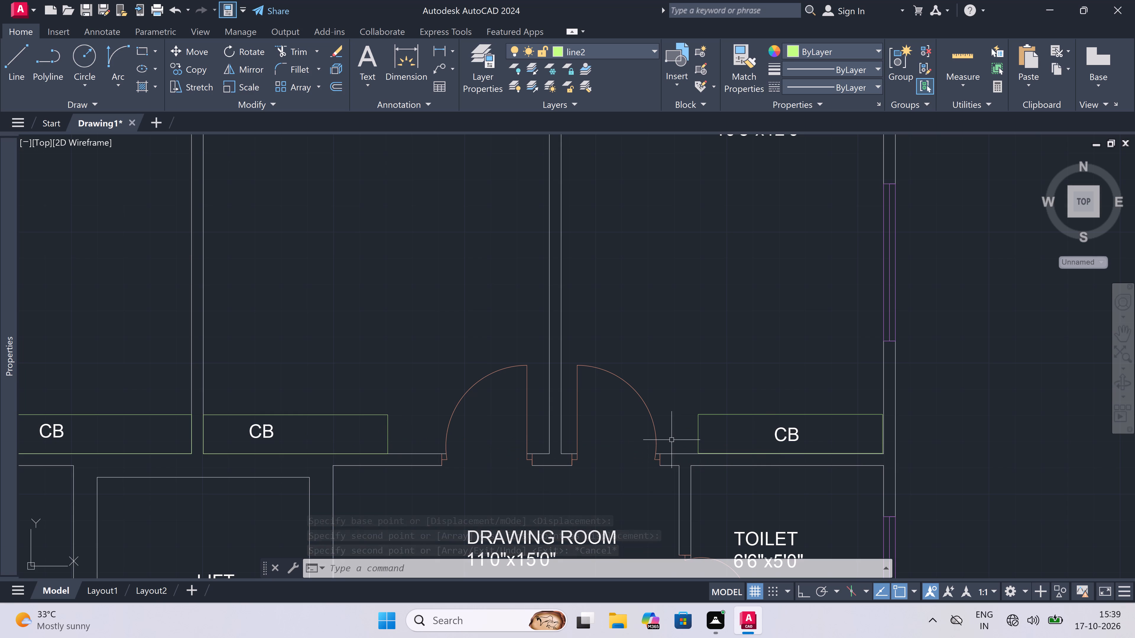
Open the recent drawing GROUND FLOOR PLAN -2 17-10-26.dwg.
scroll(612, 400, down, 5)
scroll(599, 377, down, 3)
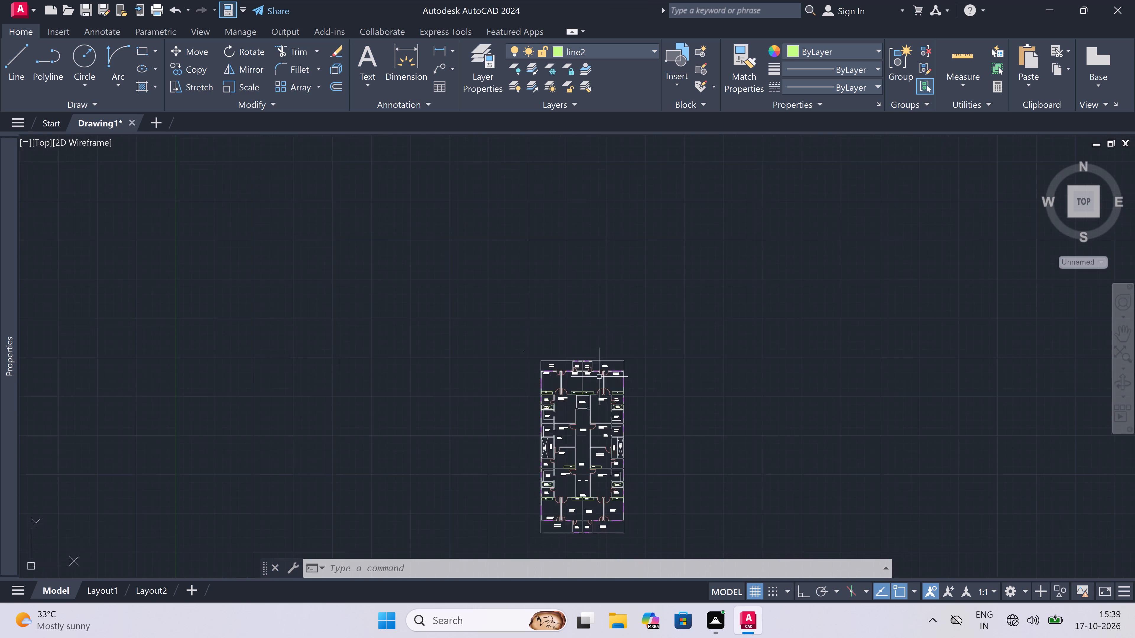
scroll(594, 410, up, 5)
scroll(594, 410, down, 2)
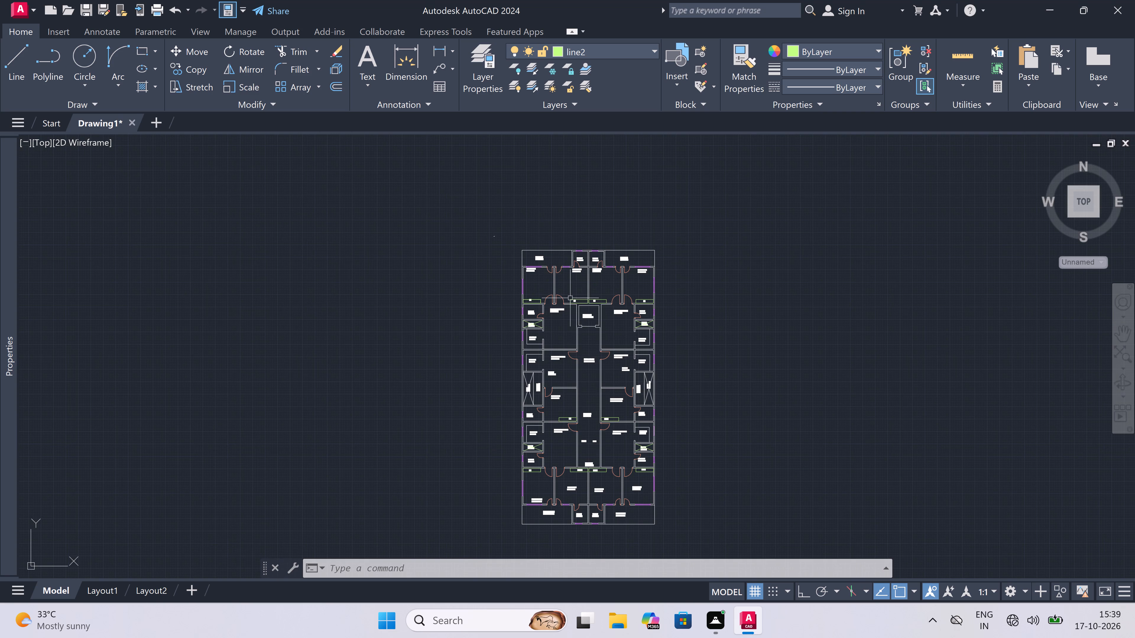
scroll(550, 258, up, 3)
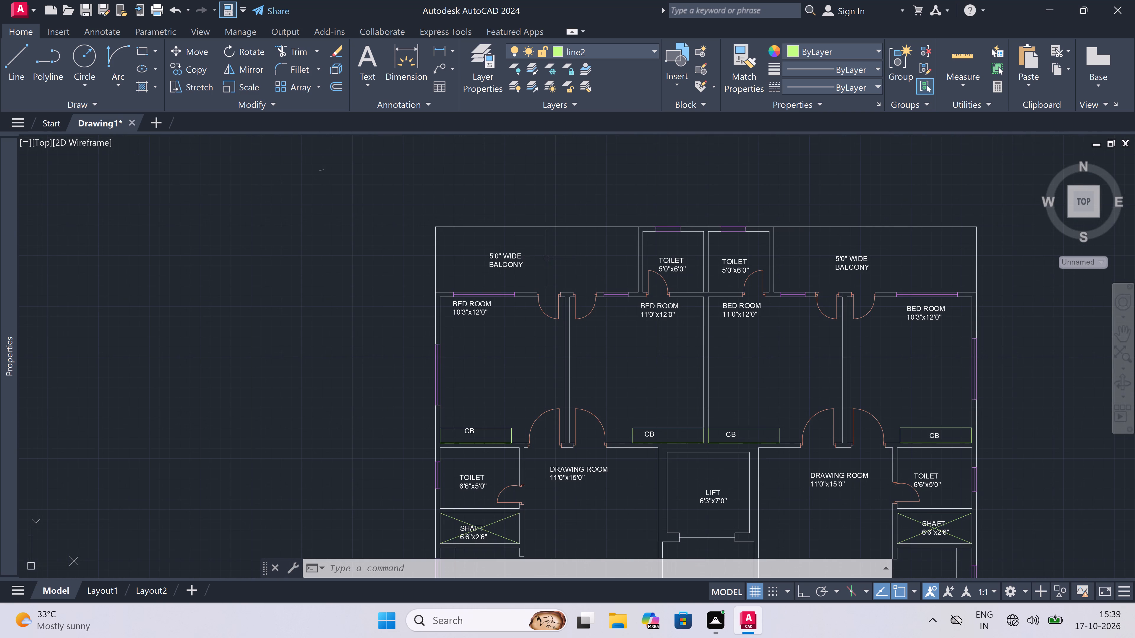
click(21, 7)
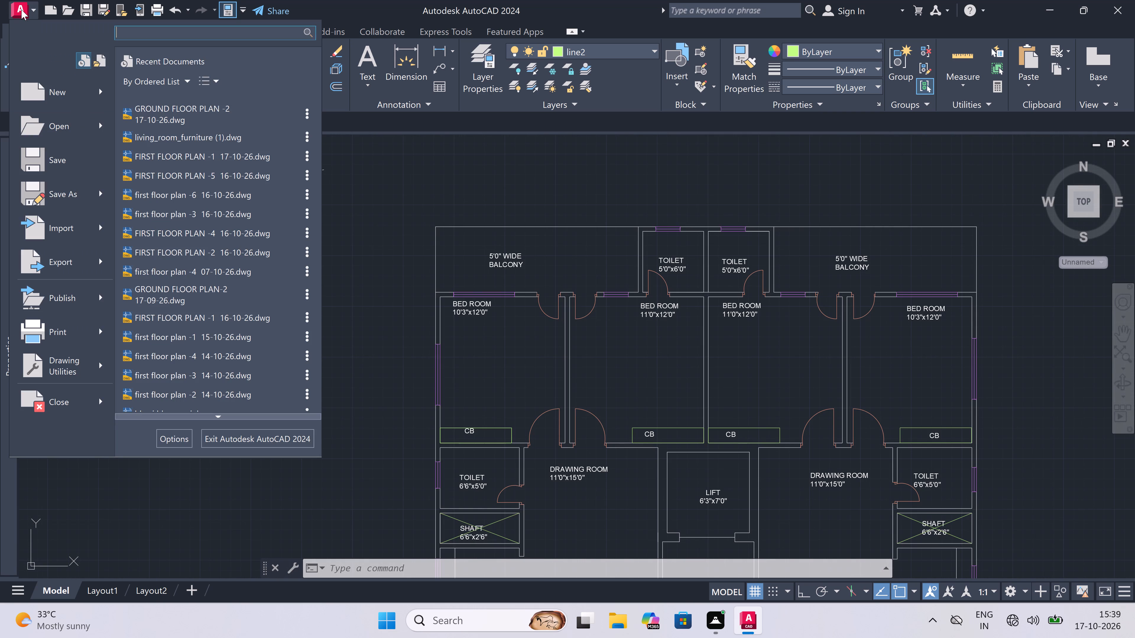
double_click(241, 110)
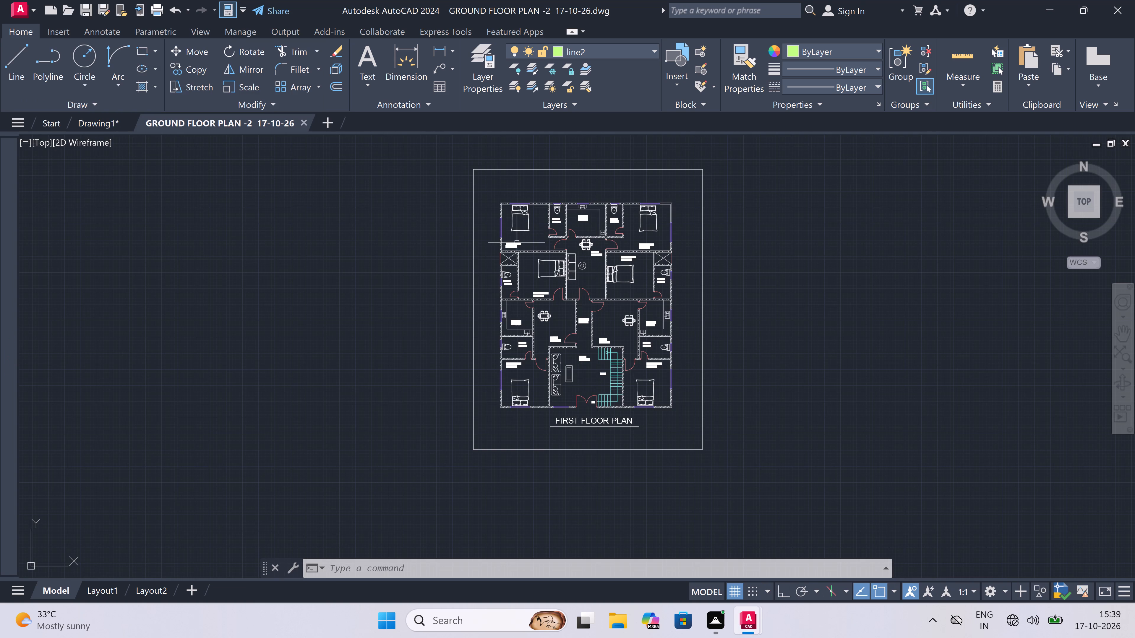
Copy the bed of the upper-left C. BED ROOM, the WC of its adjoining 4'0"x8'3" toilet and the upper dining set to the clipboard.
scroll(538, 189, up, 2)
scroll(518, 241, up, 4)
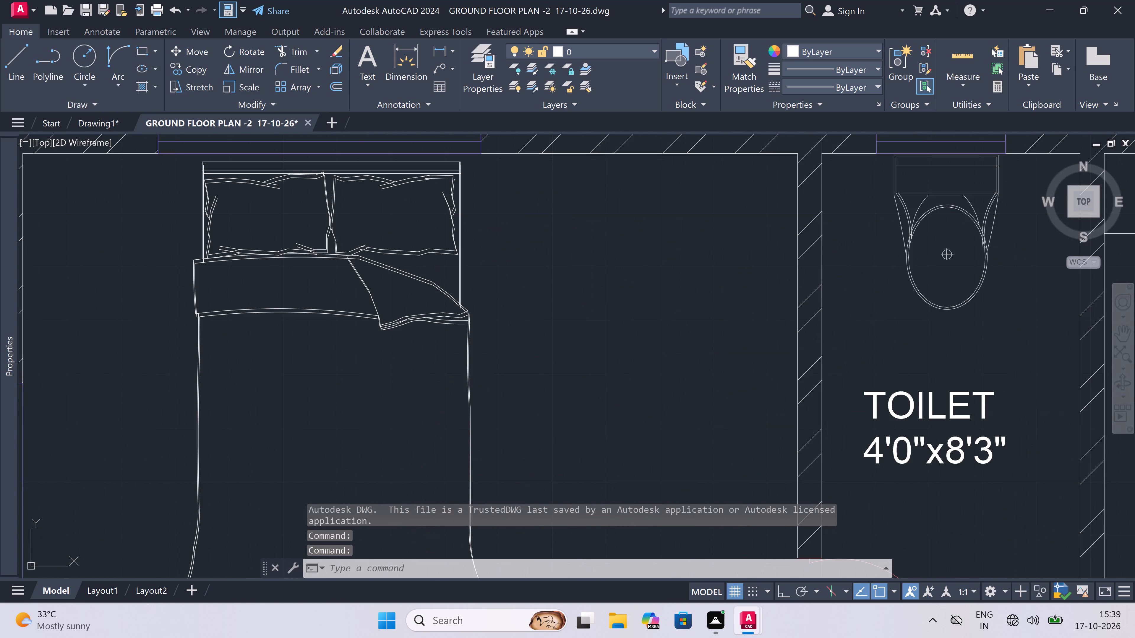
click(525, 160)
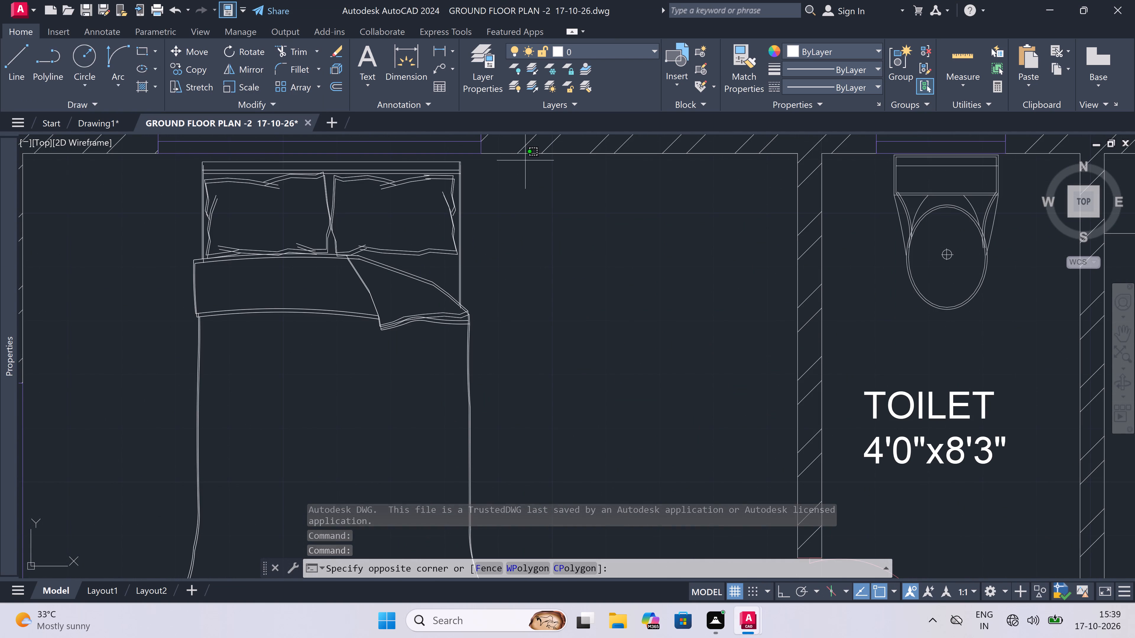
scroll(449, 255, down, 4)
scroll(368, 383, up, 1)
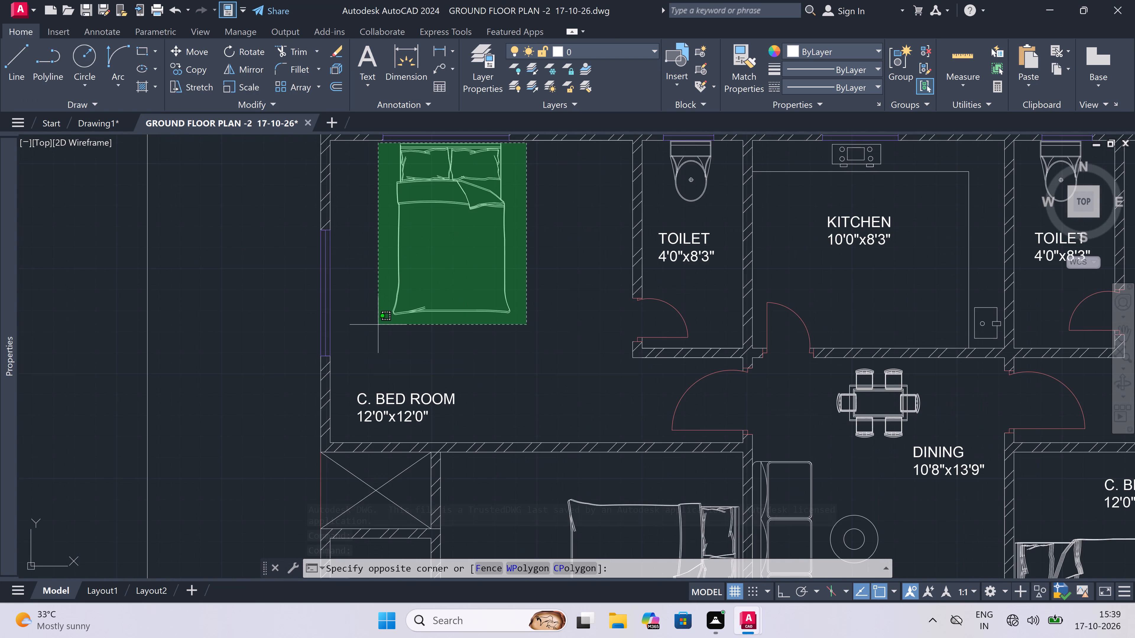
click(372, 330)
scroll(373, 331, down, 3)
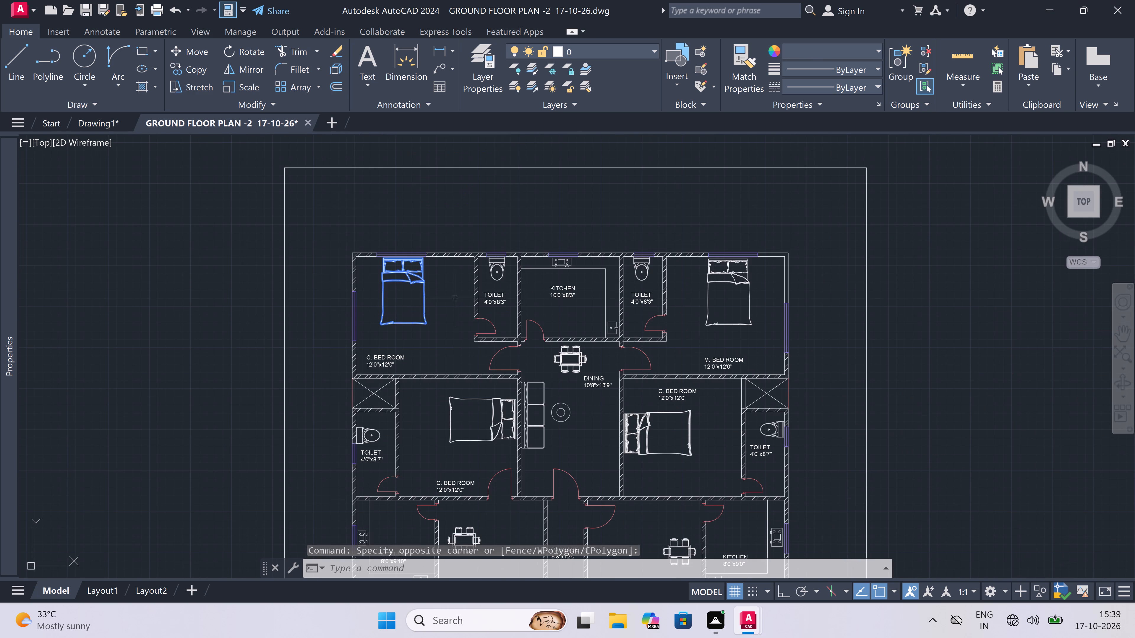
scroll(544, 256, up, 1)
click(467, 278)
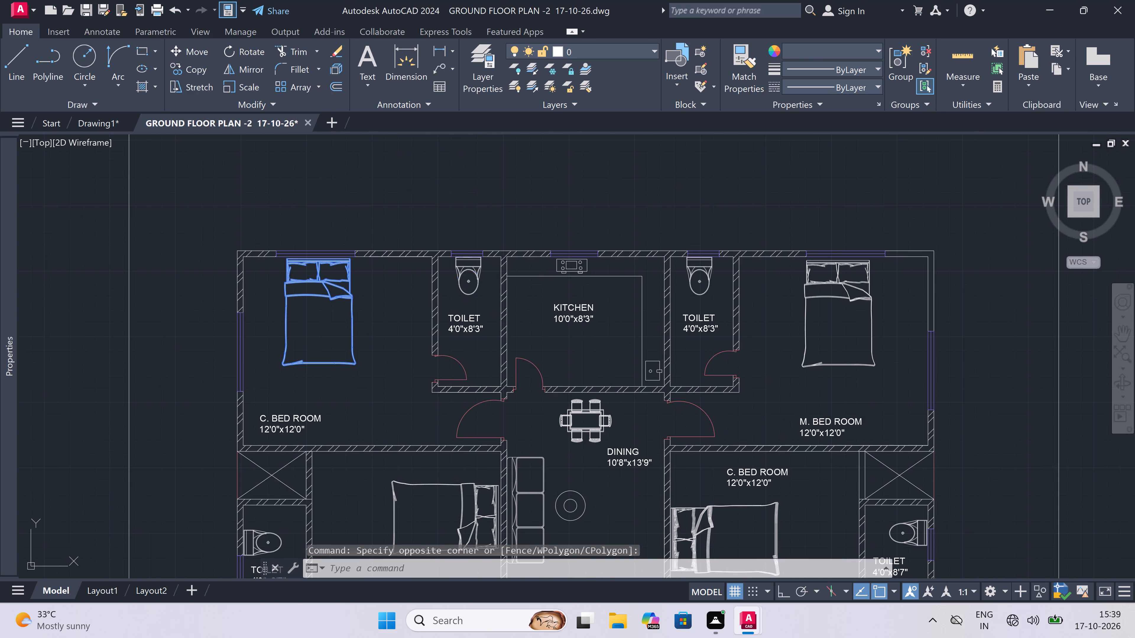
scroll(506, 351, down, 1)
scroll(533, 310, down, 2)
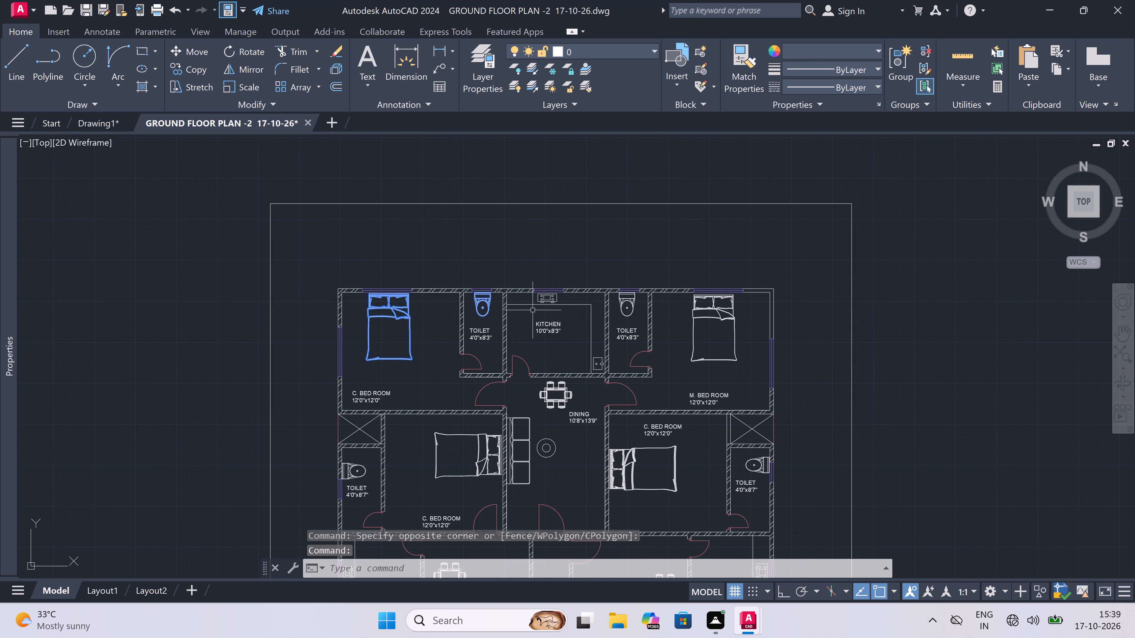
scroll(534, 360, up, 3)
scroll(557, 290, up, 1)
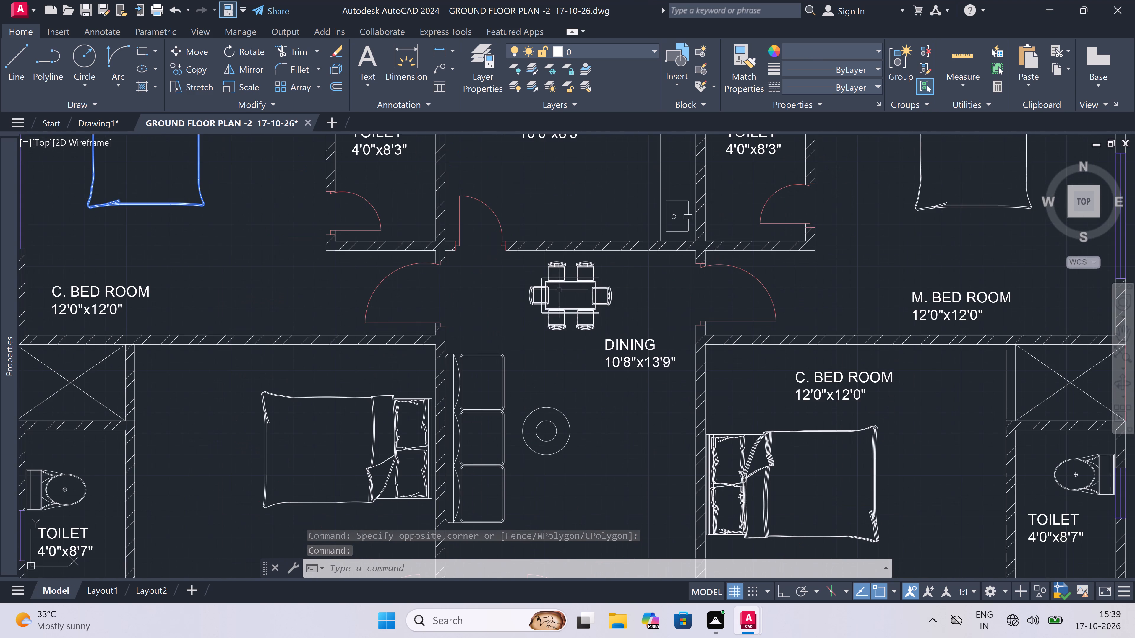
scroll(591, 280, up, 1)
click(650, 249)
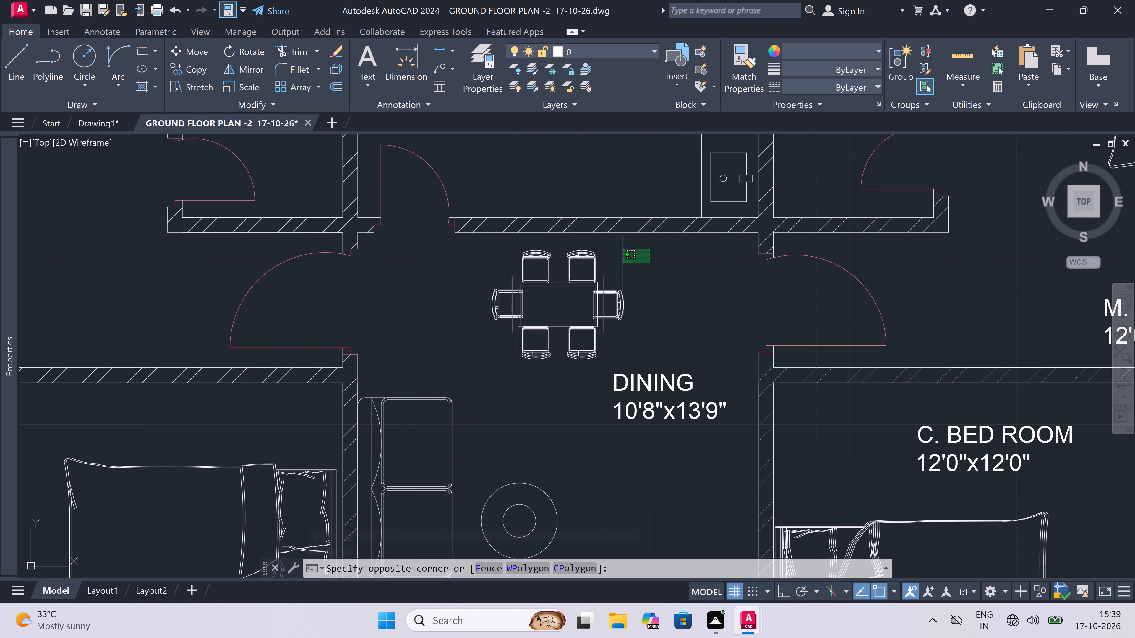
click(491, 362)
key(ctrl+c)
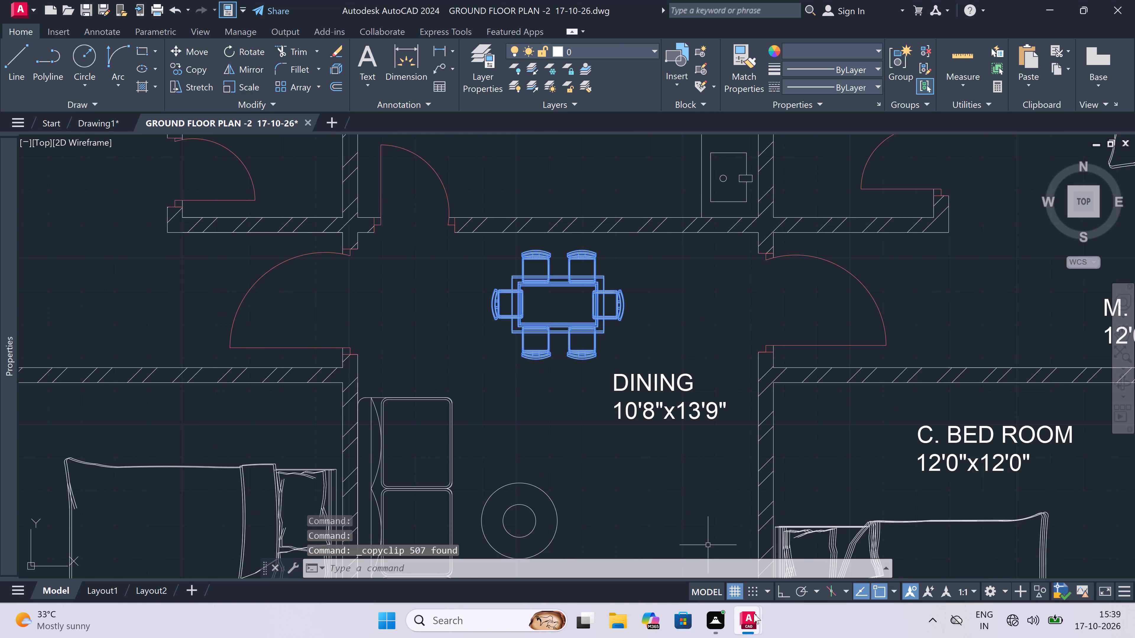
In Drawing1, copy the bed beside the plan into the upper-left 10'3"x12'0" bedroom with Ortho off, headboard against the outer window wall.
click(694, 558)
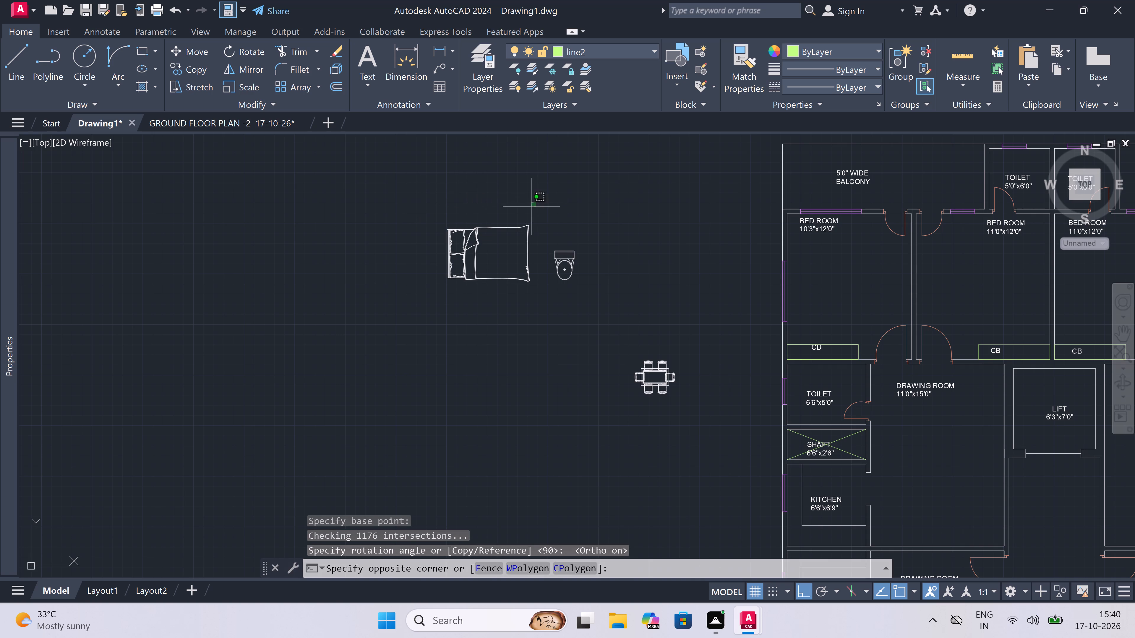
click(387, 289)
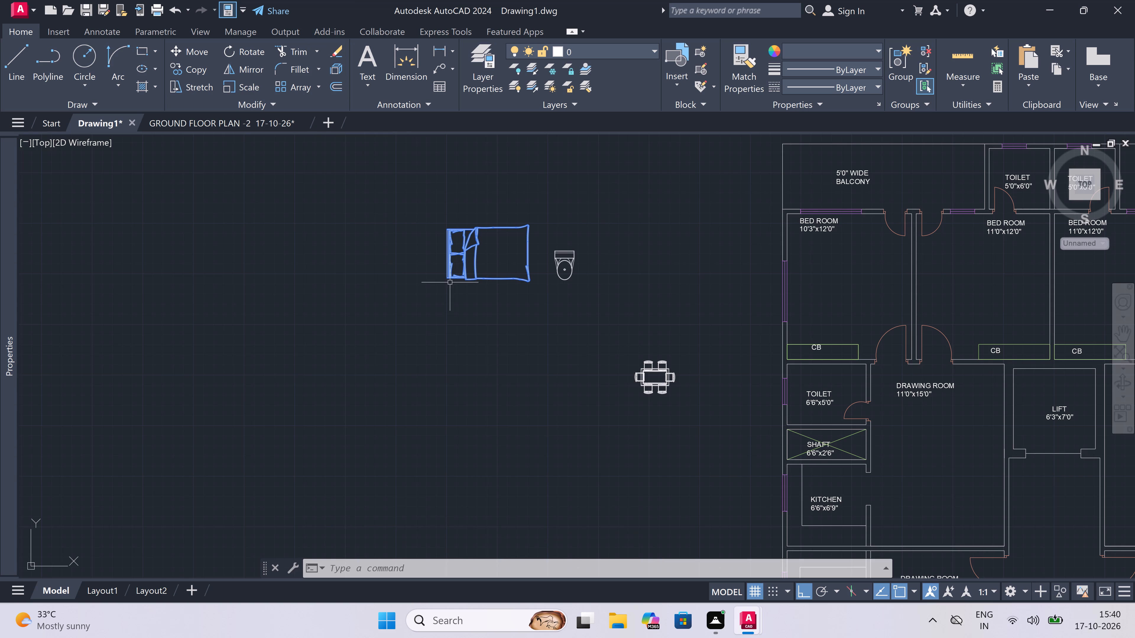
scroll(447, 257, up, 2)
click(190, 68)
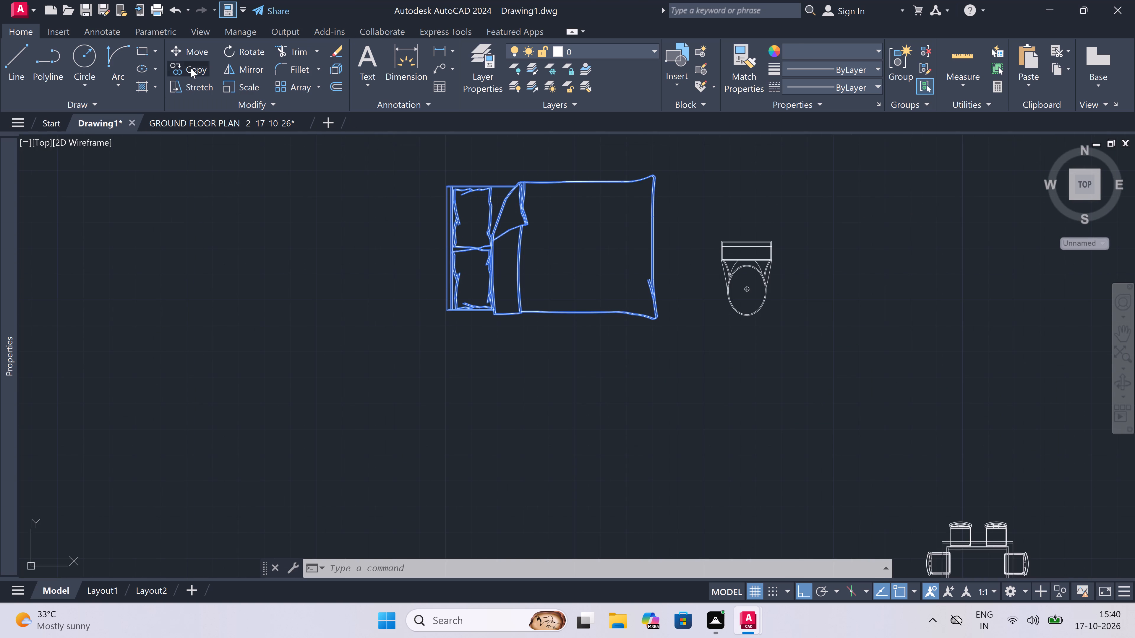
click(442, 247)
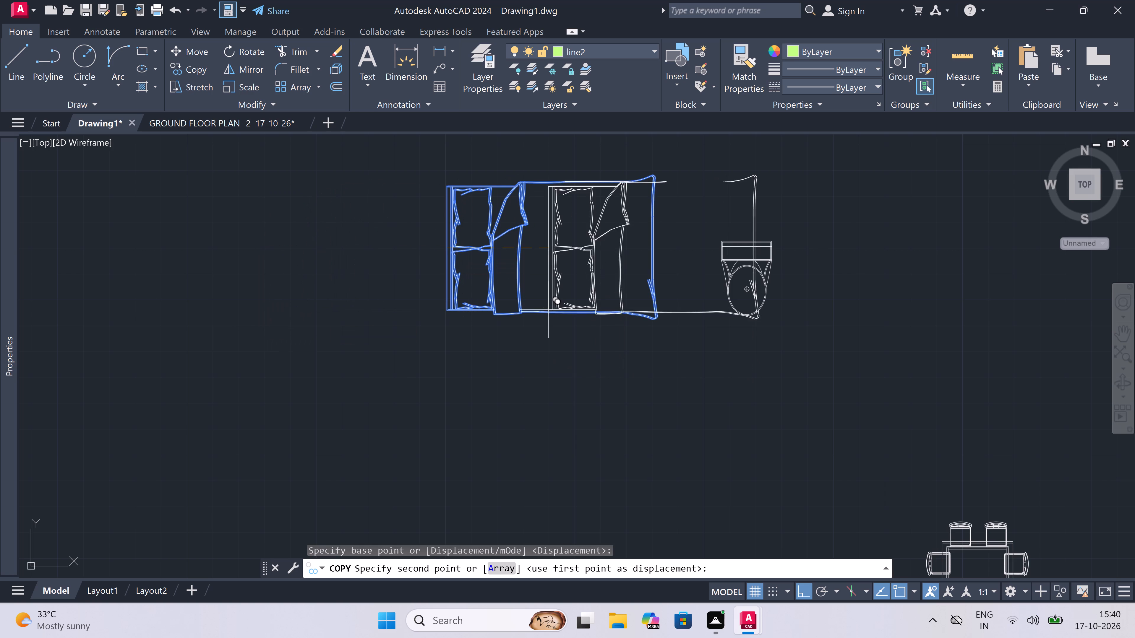
key(F8)
scroll(546, 308, down, 3)
scroll(751, 295, up, 1)
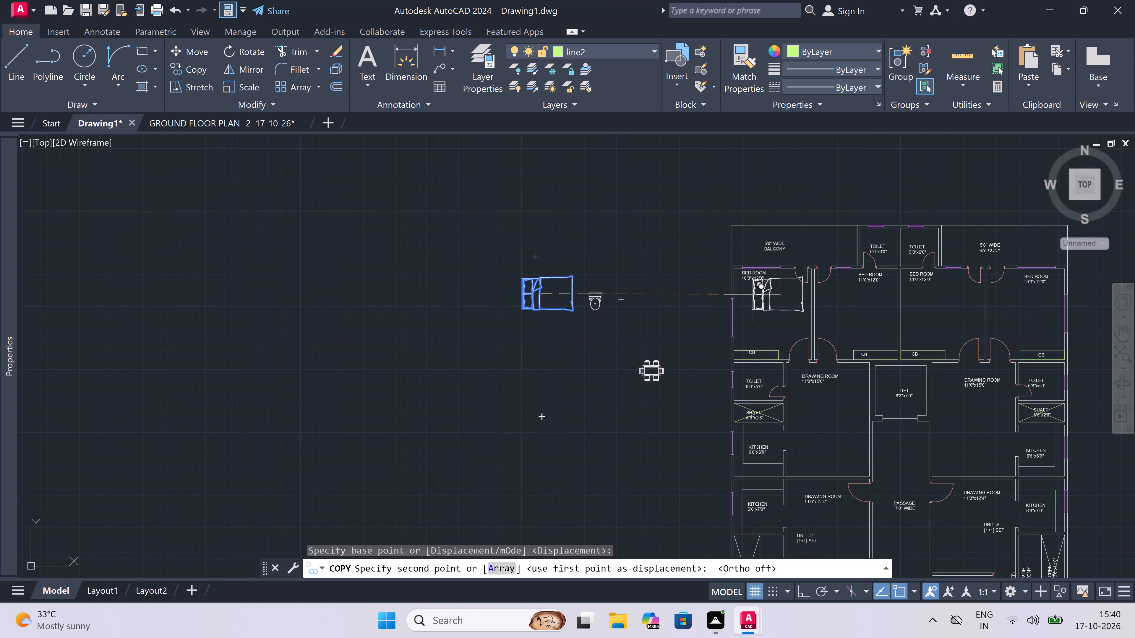
scroll(751, 295, up, 2)
scroll(679, 383, up, 2)
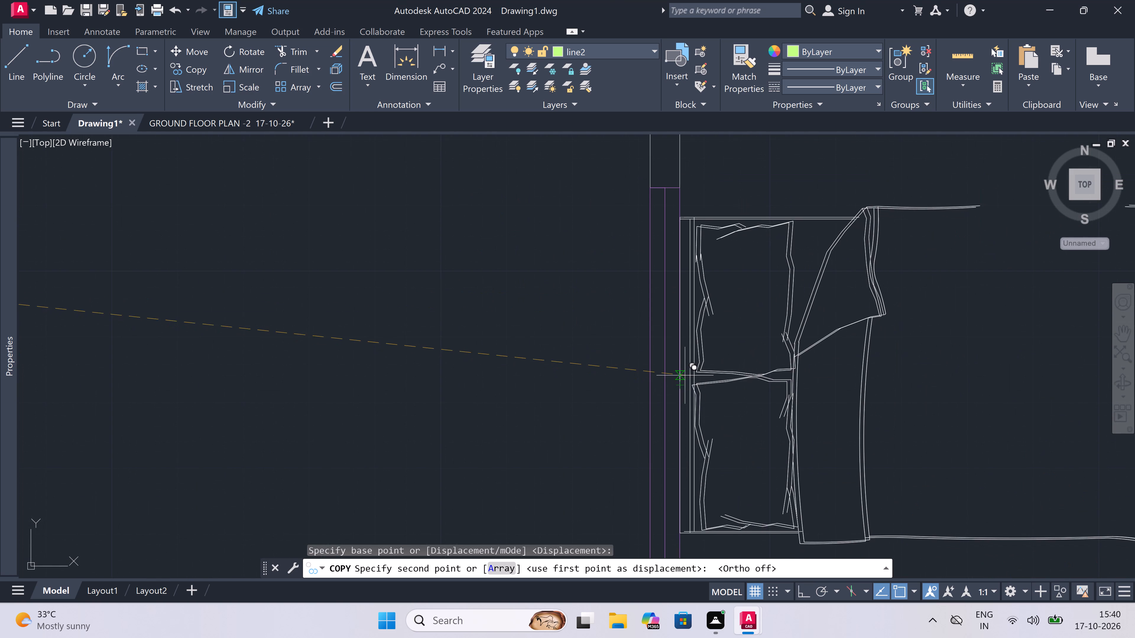
scroll(690, 355, up, 2)
double_click(690, 355)
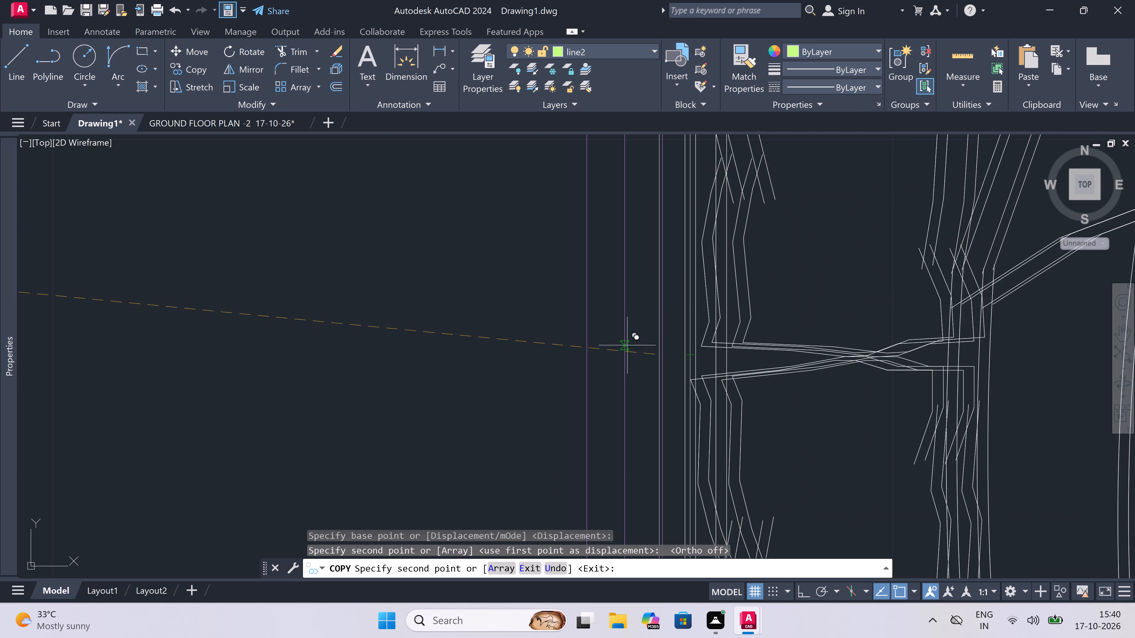
Place another copy of the bed in the upper-left 11'0"x12'0" bedroom, headboard against the wall shared with the 10'3"x12'0" bedroom.
scroll(492, 325, down, 8)
scroll(673, 320, up, 1)
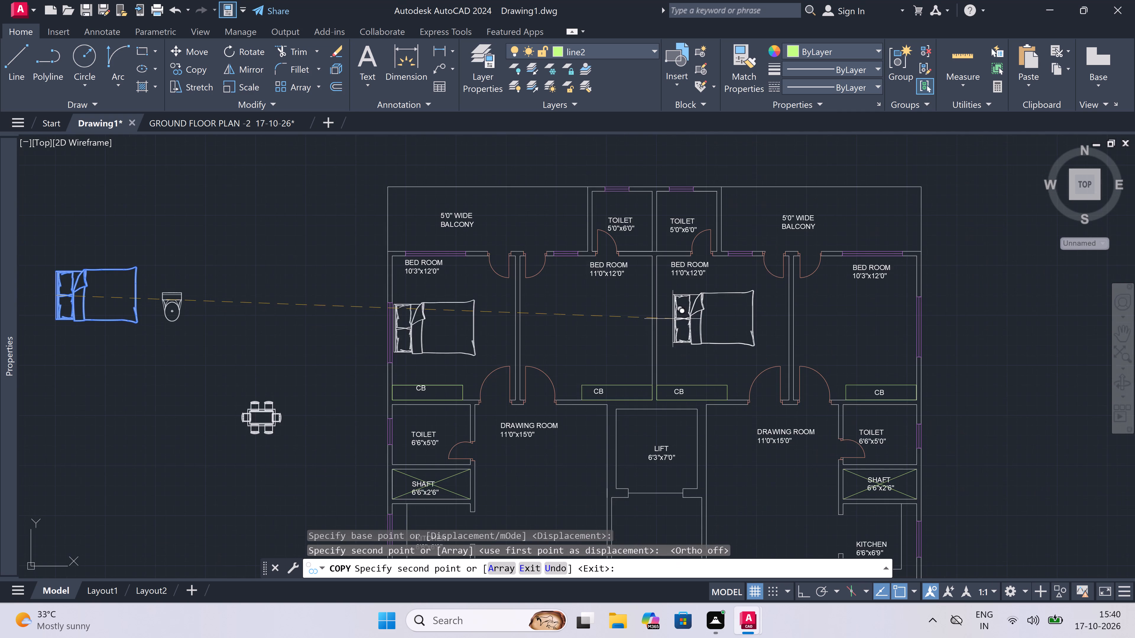
scroll(671, 318, down, 2)
scroll(737, 322, up, 3)
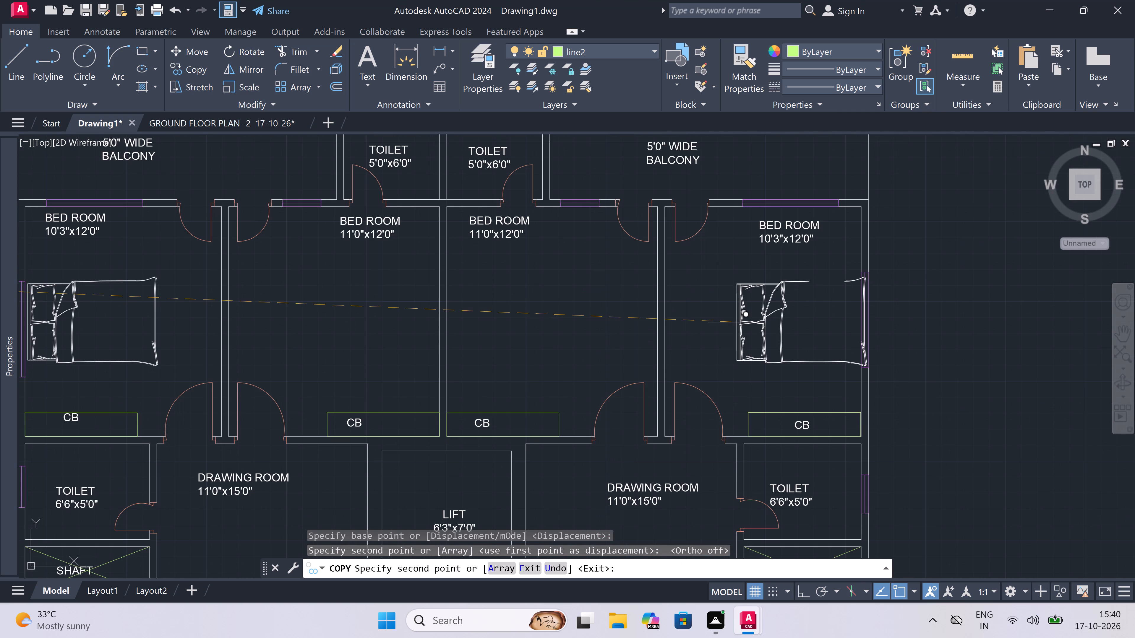
scroll(735, 322, down, 1)
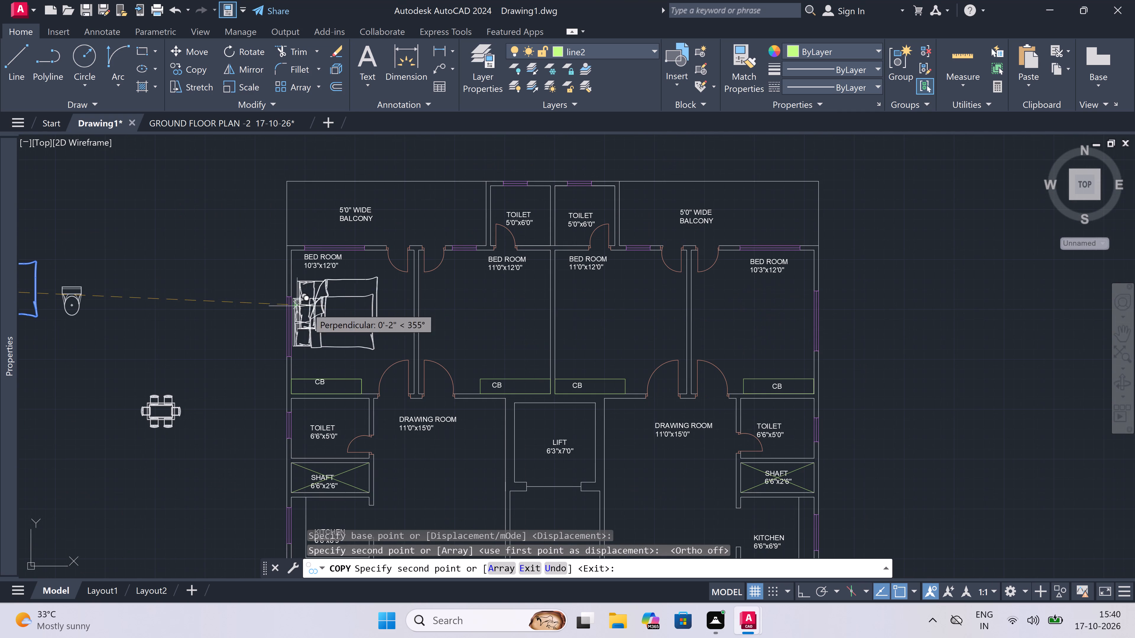
scroll(408, 321, up, 2)
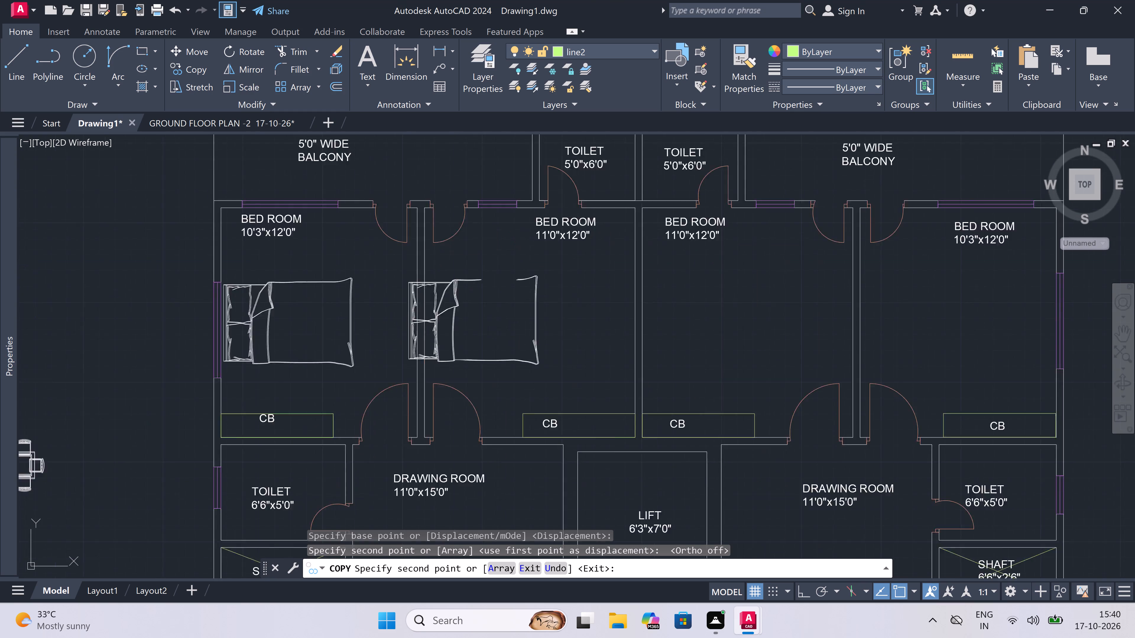
scroll(408, 321, up, 1)
scroll(464, 287, down, 3)
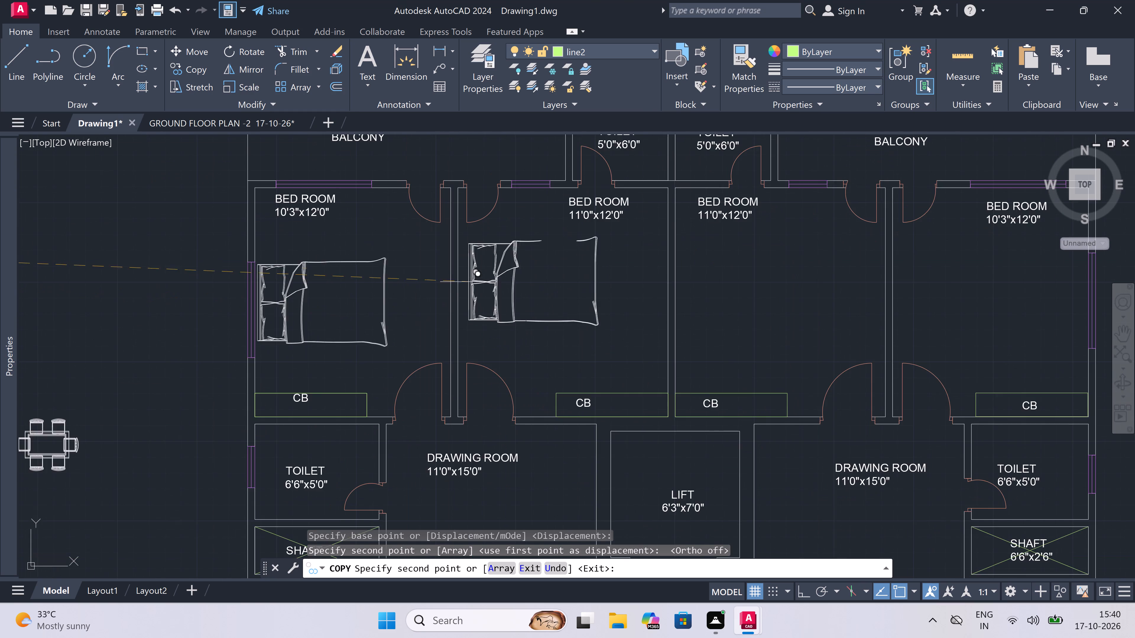
scroll(474, 273, up, 2)
click(441, 306)
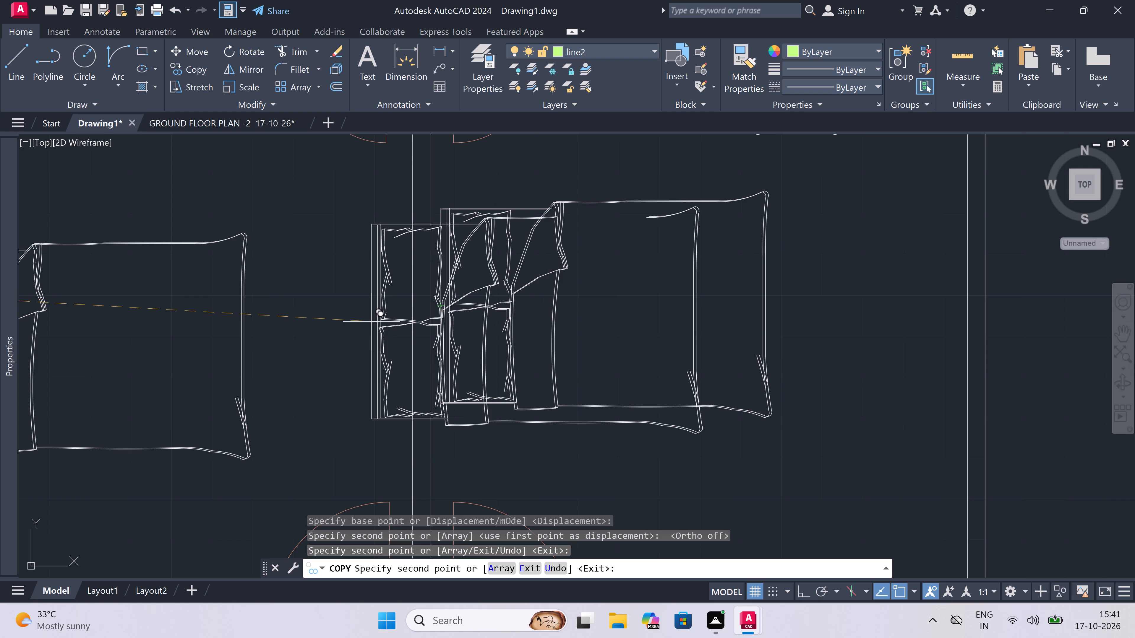
key(Escape)
Rotate the original bed beside the plan 180° about its middle with Ortho on.
scroll(436, 317, down, 6)
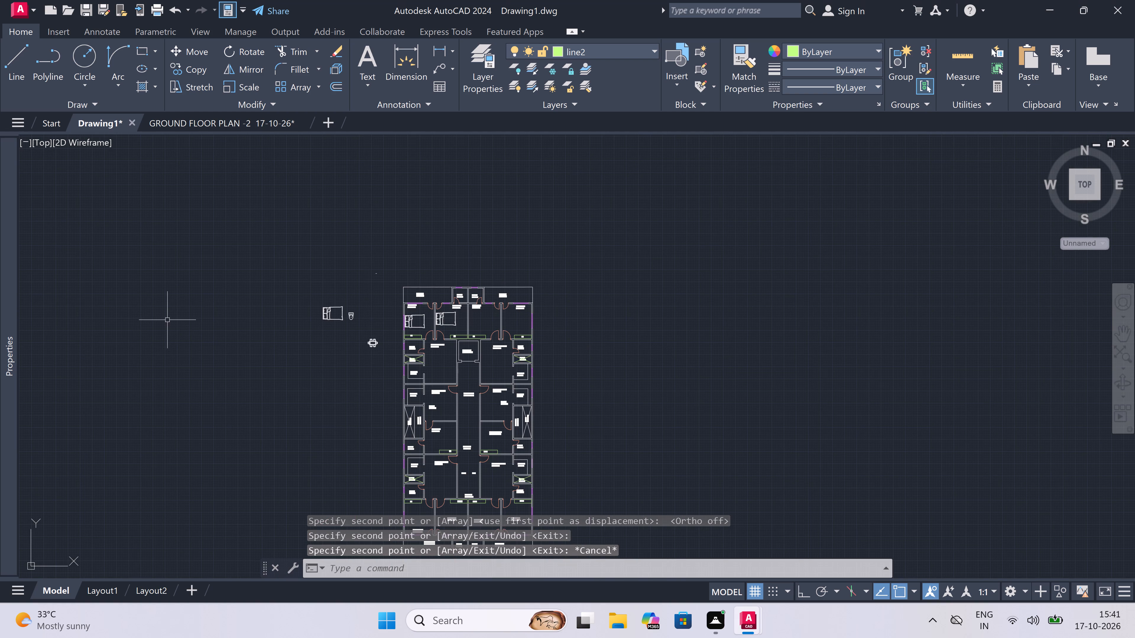
scroll(320, 326, up, 3)
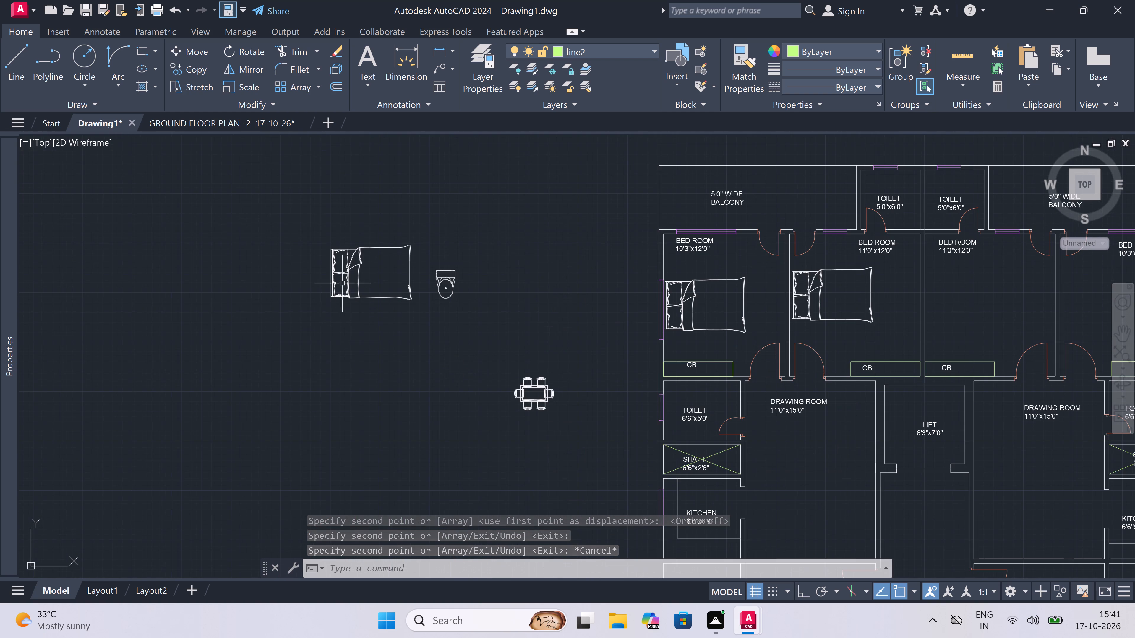
click(429, 224)
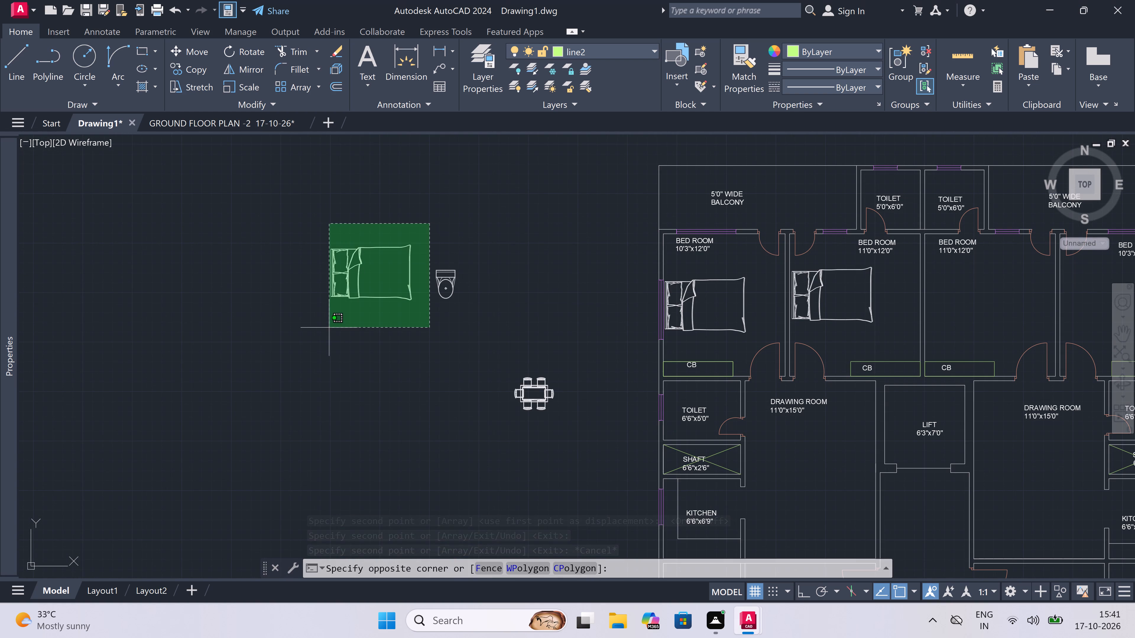
click(296, 326)
click(250, 52)
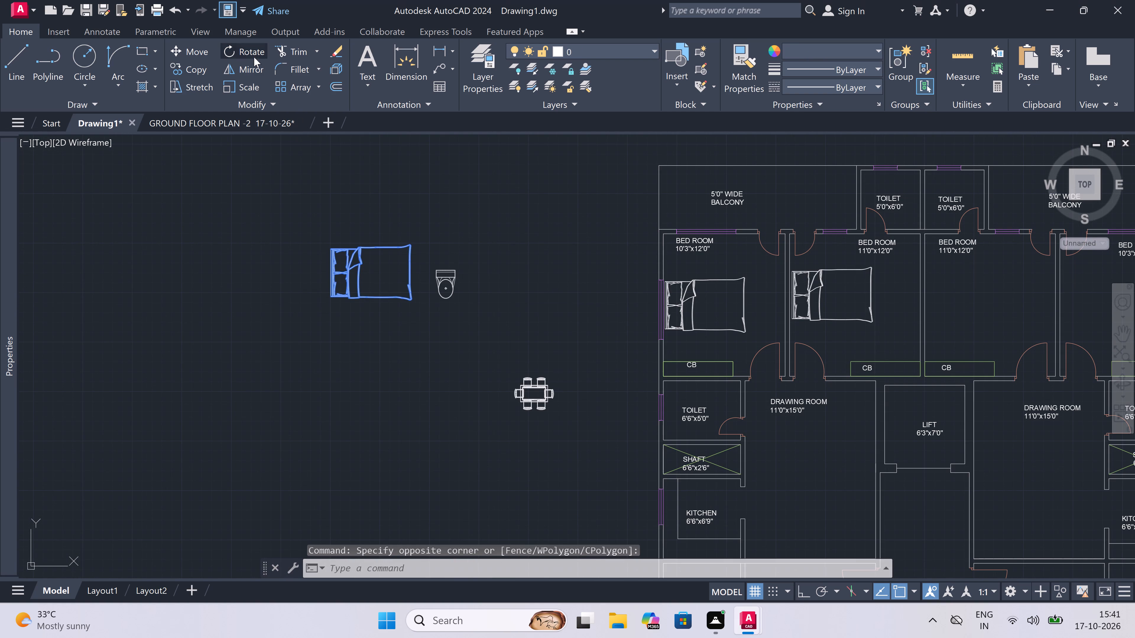
click(376, 272)
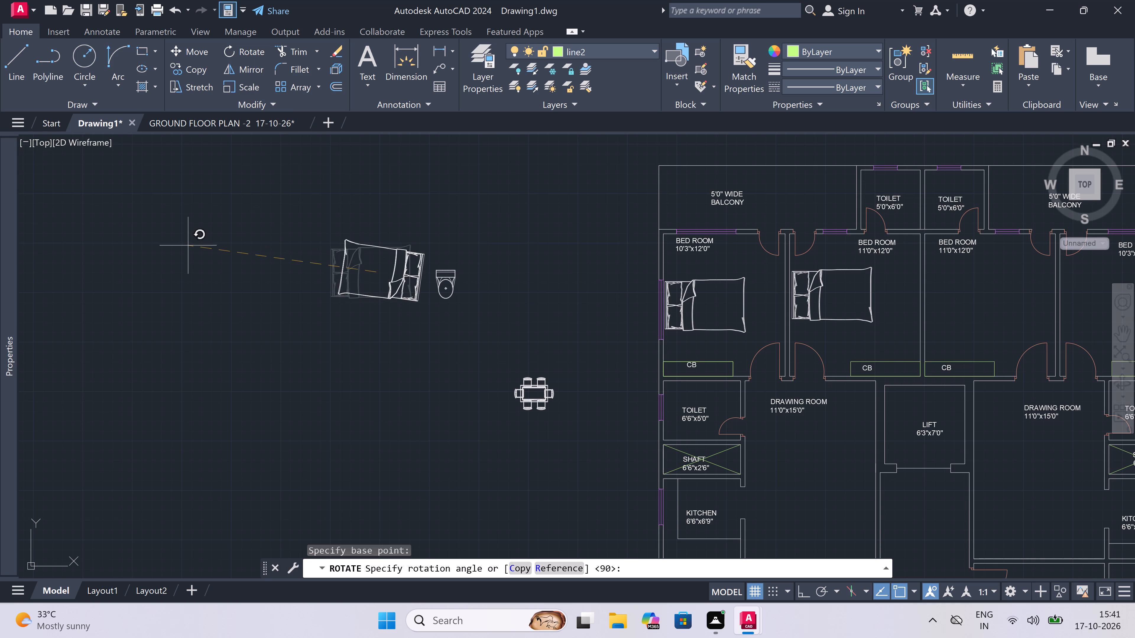
key(F8)
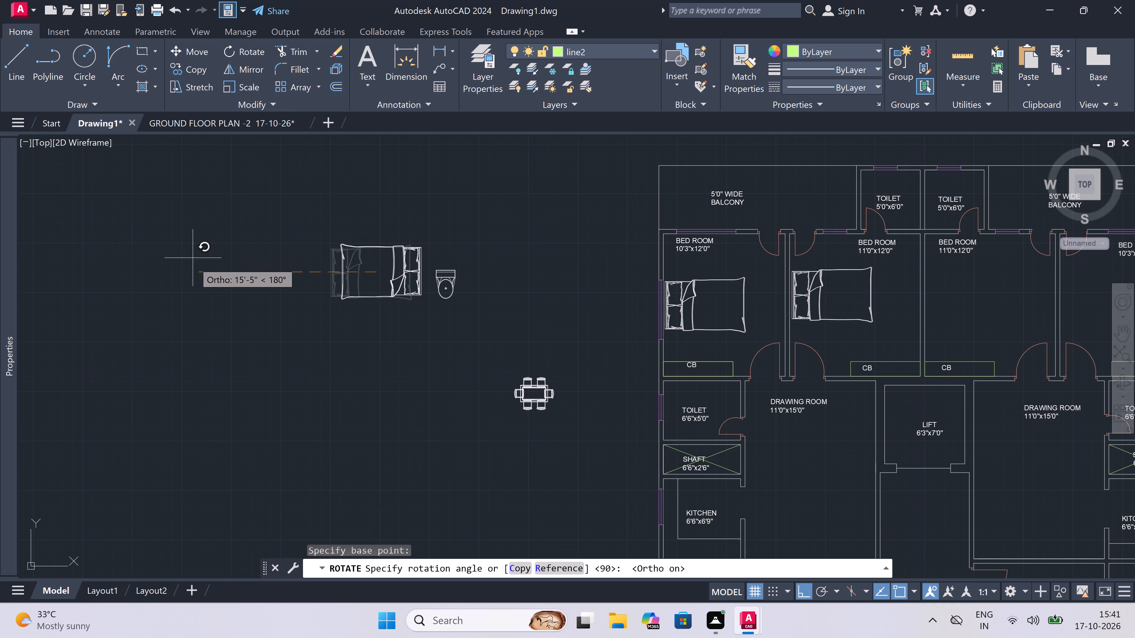
click(194, 261)
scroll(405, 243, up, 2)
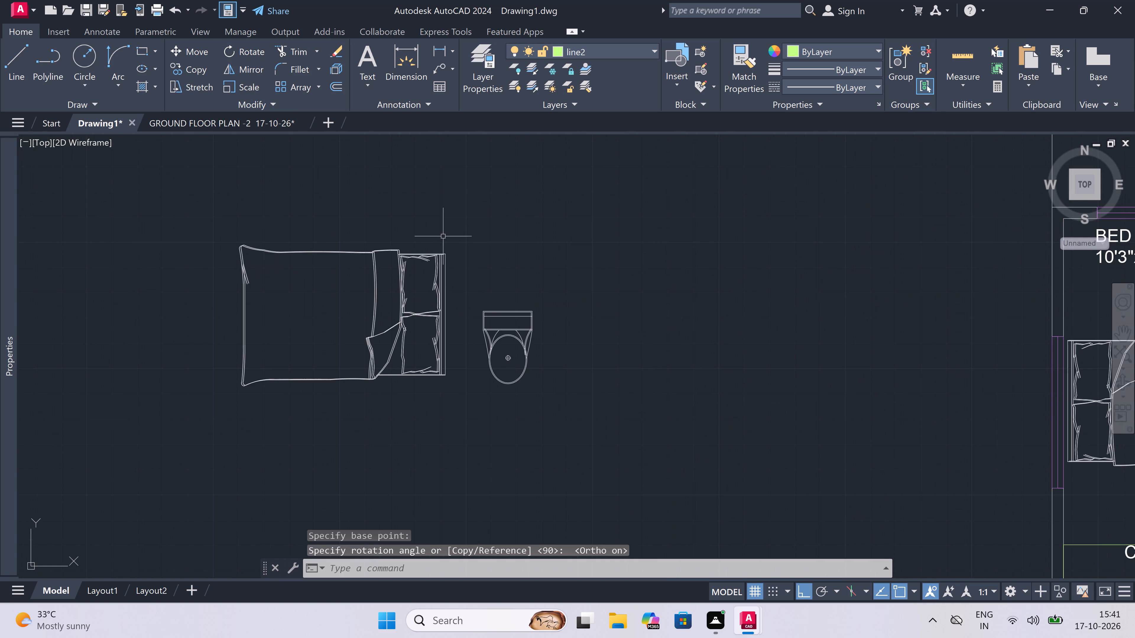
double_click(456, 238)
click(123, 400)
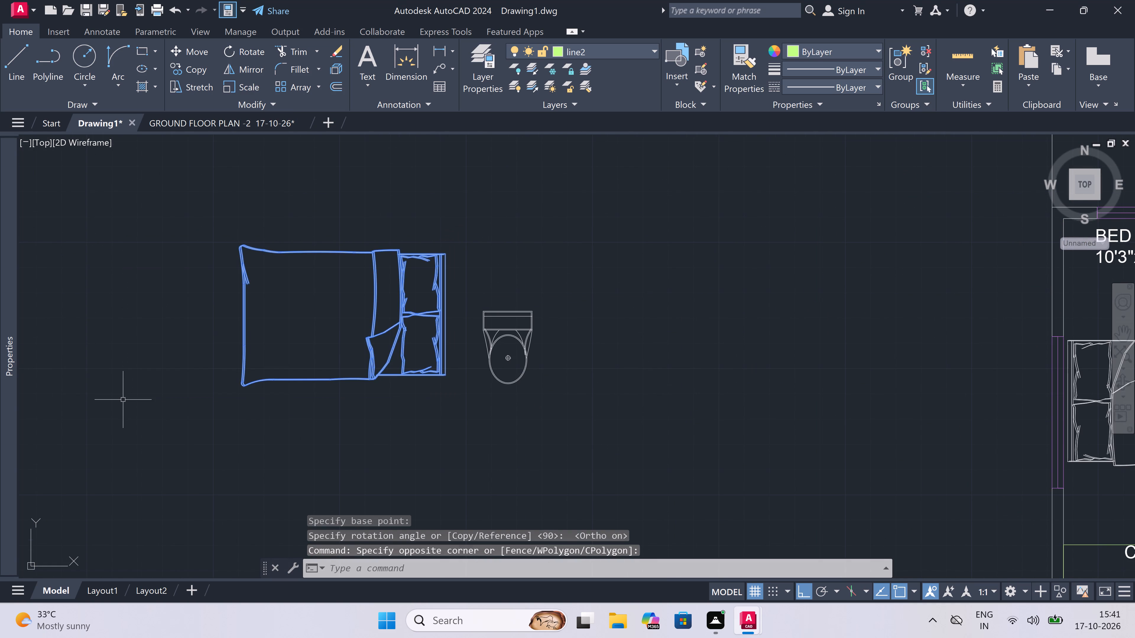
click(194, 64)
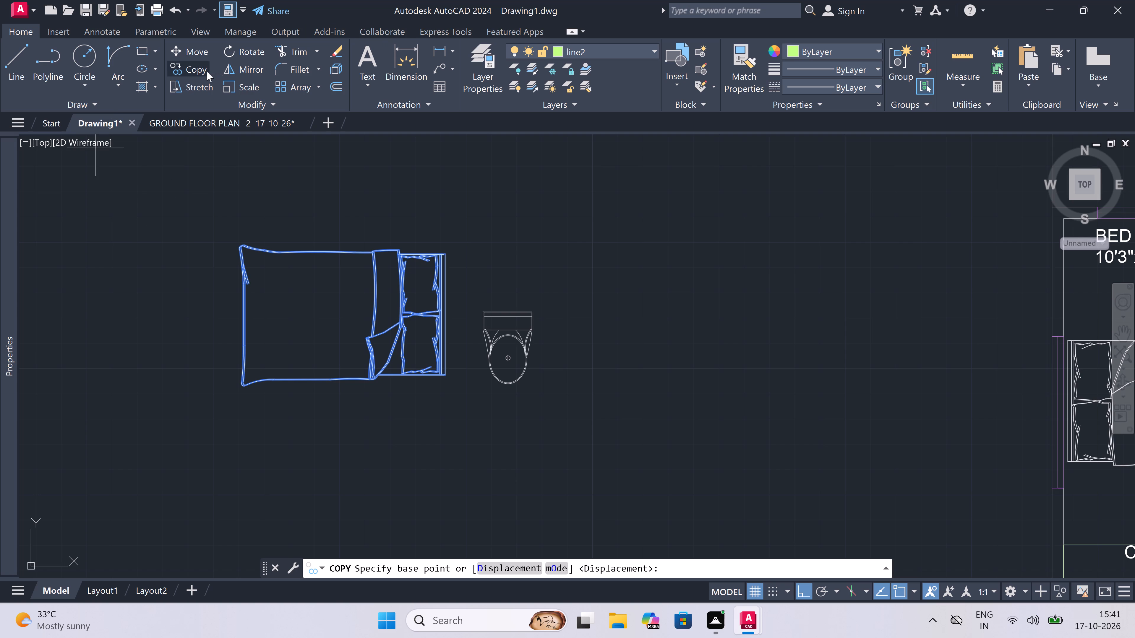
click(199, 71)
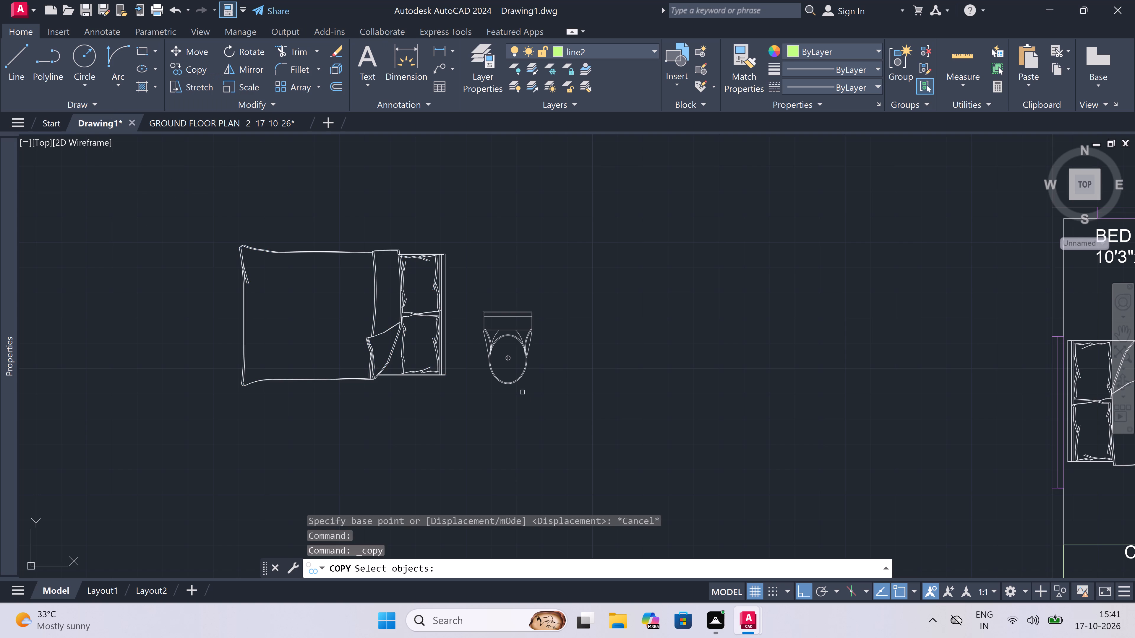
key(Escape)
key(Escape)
Copy the rotated bed by its headboard midpoint into the upper-right 11'0"x12'0" bedroom with Ortho off, headboard against the 10'3"x12'0" bedroom's wall.
click(459, 224)
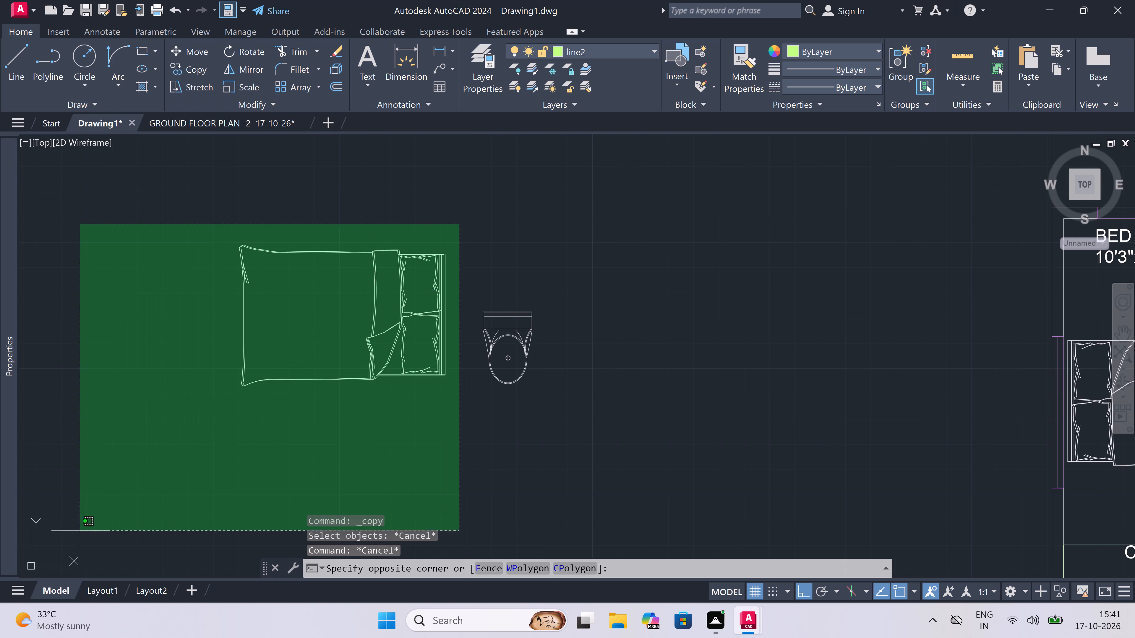
click(80, 531)
click(197, 66)
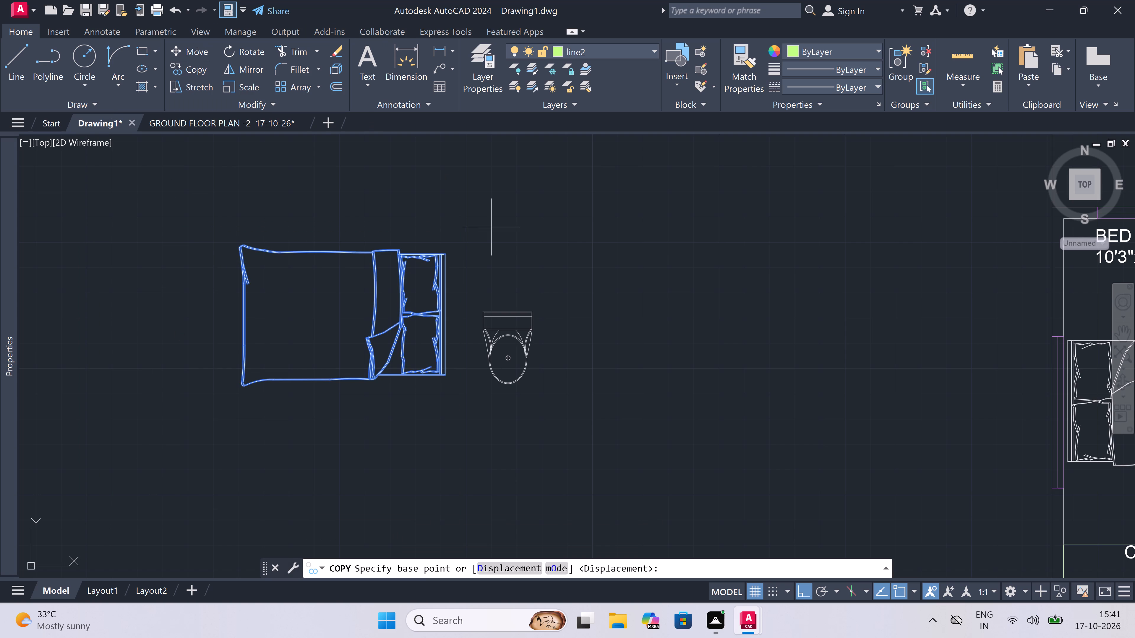
click(447, 314)
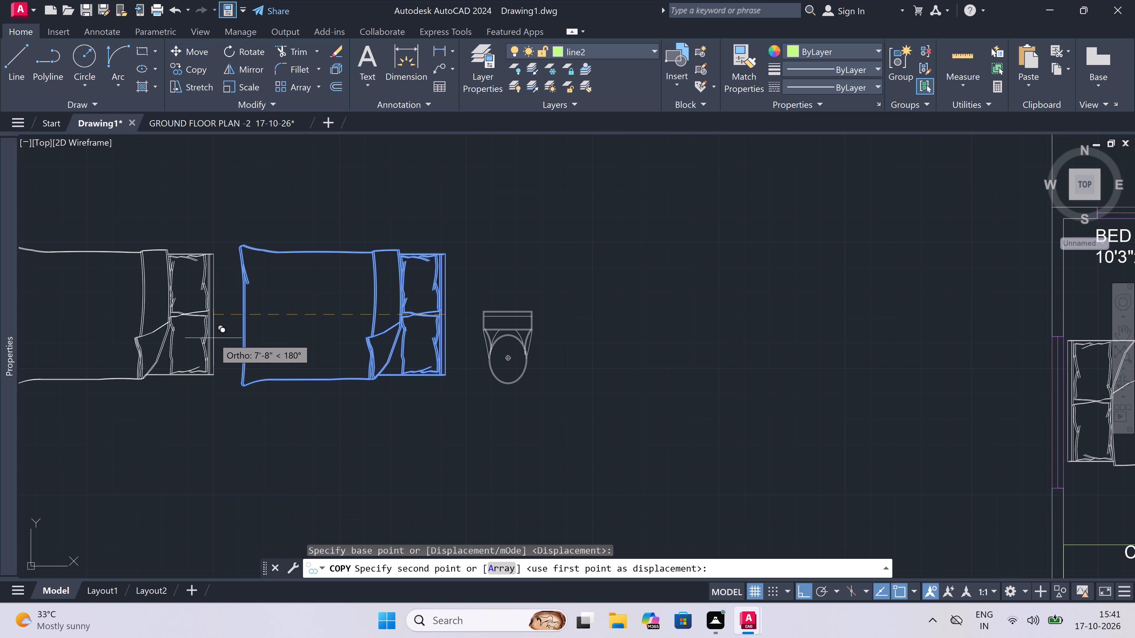
key(F8)
scroll(215, 336, down, 5)
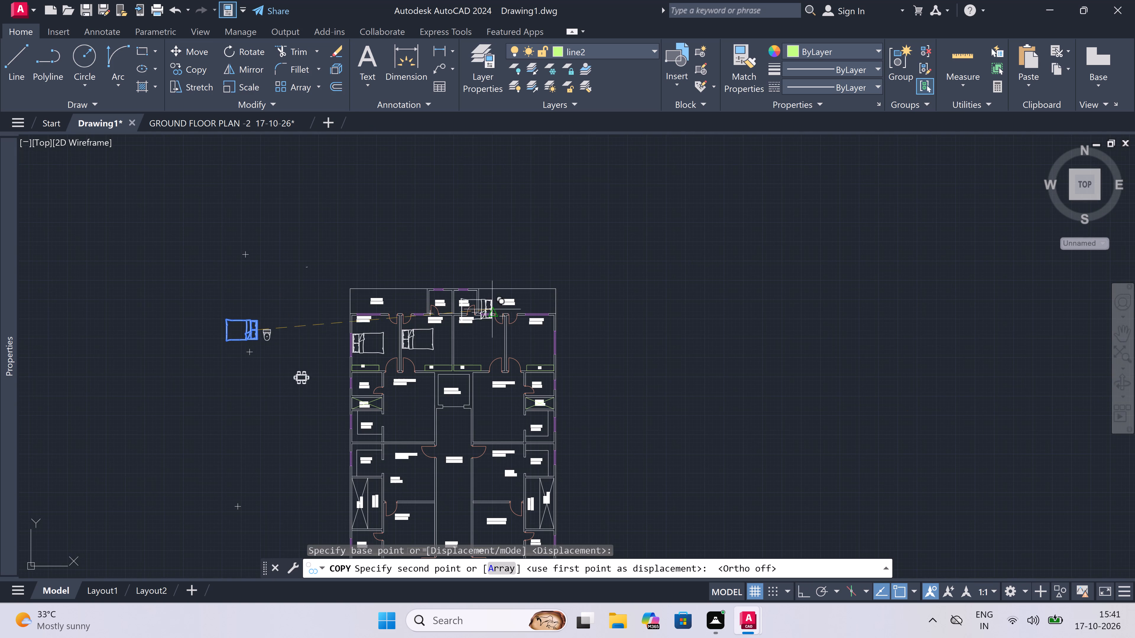
scroll(494, 346, up, 5)
scroll(560, 304, down, 1)
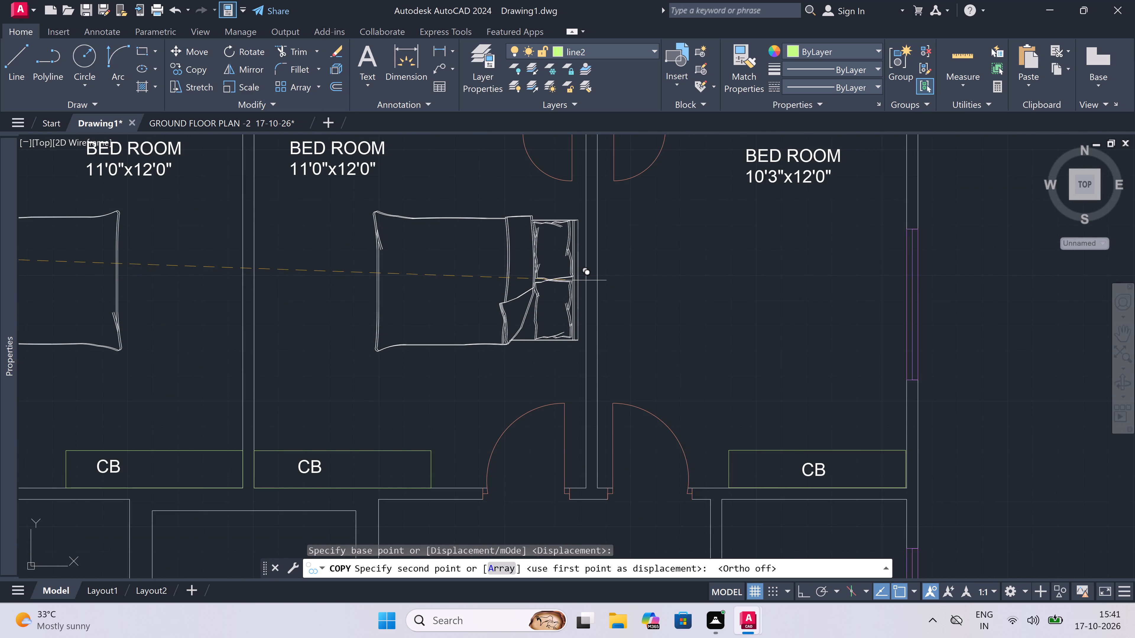
click(582, 273)
Place another copy of the rotated bed in the upper-right 10'3"x12'0" bedroom, headboard against the outer window wall.
scroll(484, 281, down, 2)
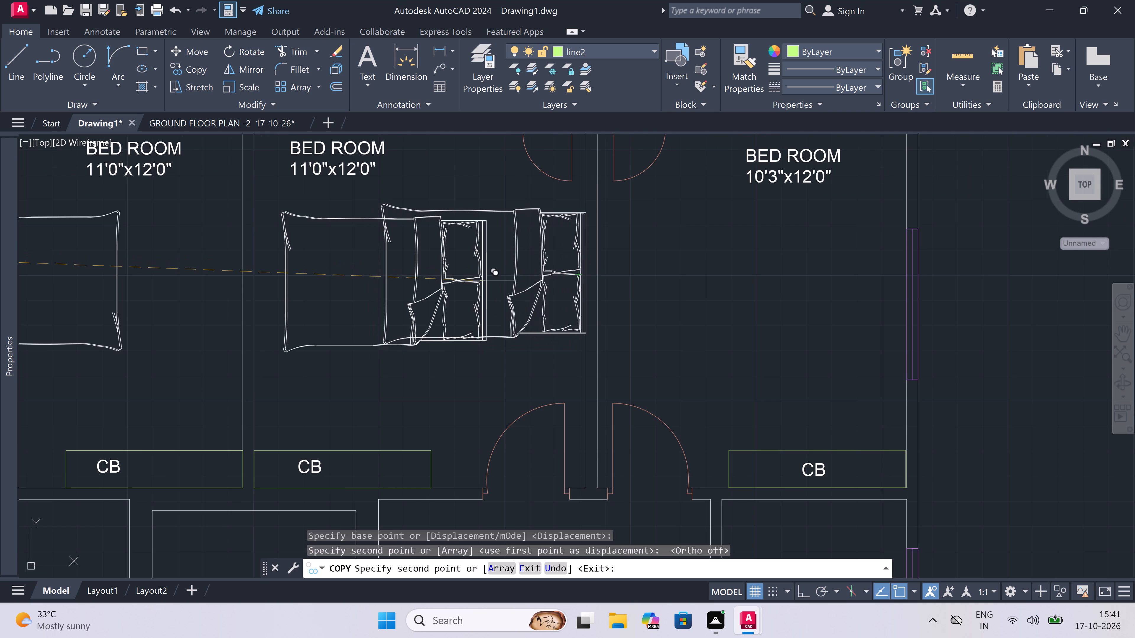
scroll(485, 281, down, 1)
scroll(589, 287, up, 3)
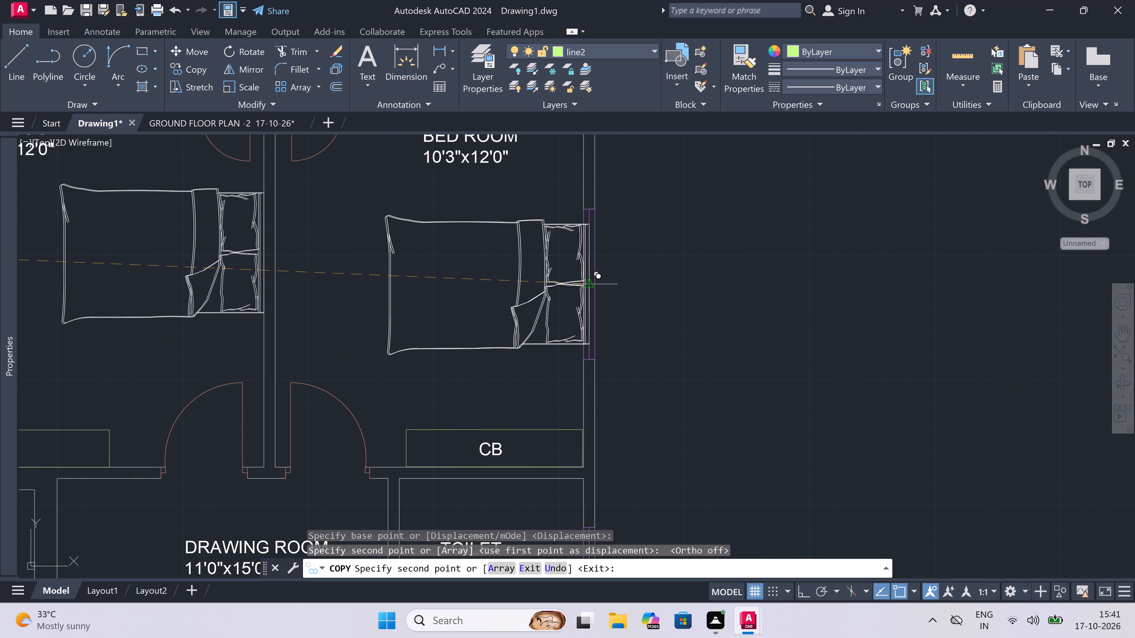
scroll(582, 265, up, 2)
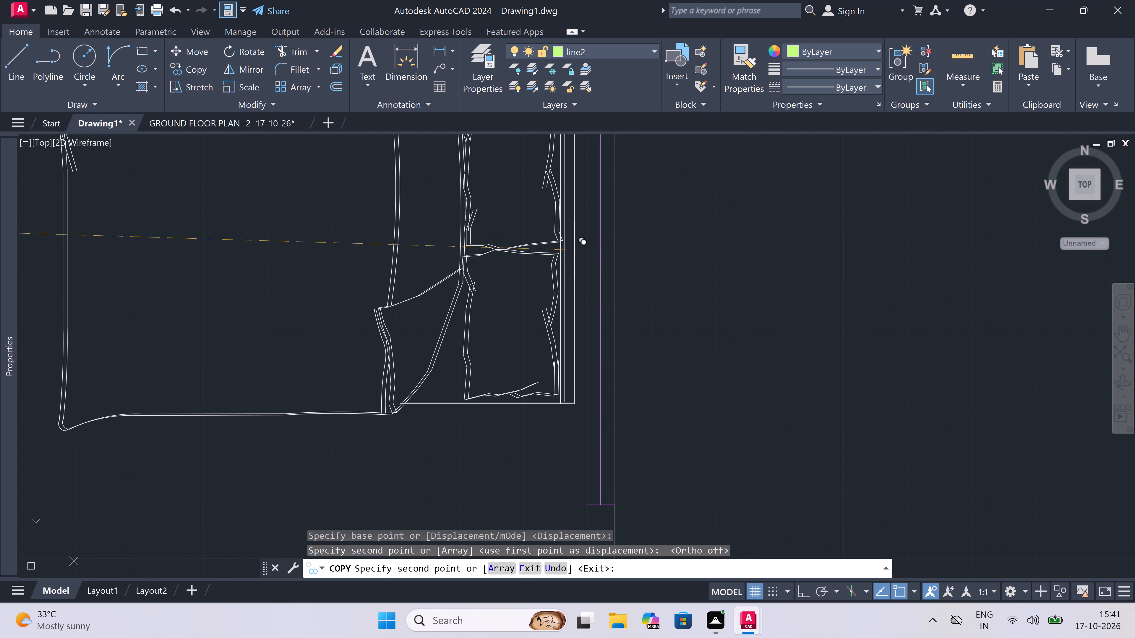
click(580, 247)
Place another copy of the rotated bed in UNIT-2's 11'0"x11'0" bedroom, headboard against the passage wall.
scroll(575, 259, down, 9)
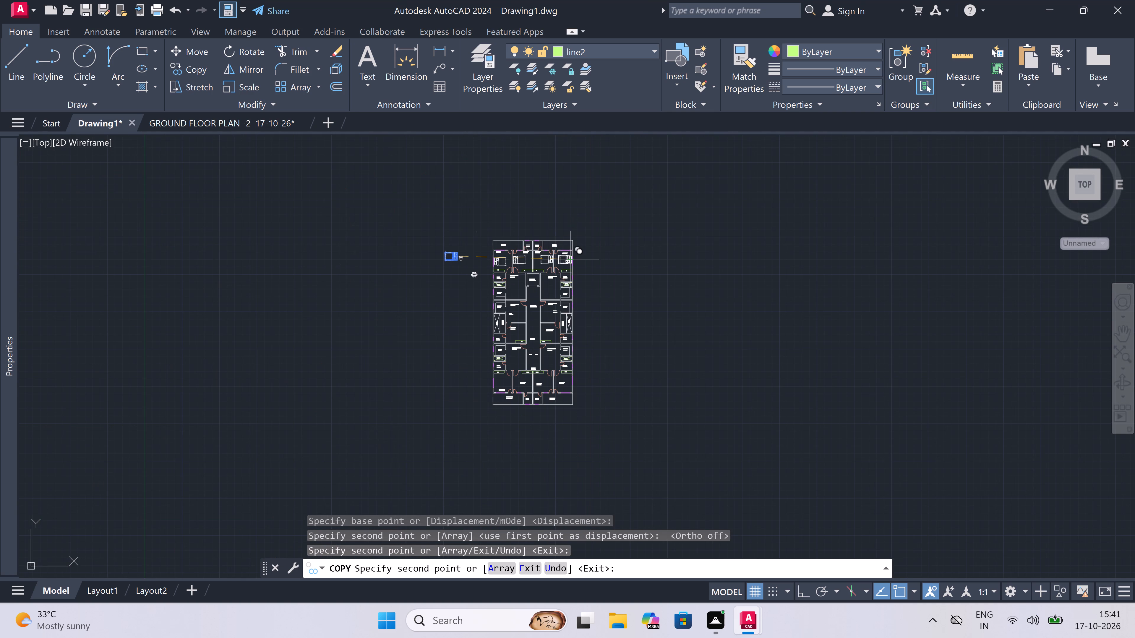
scroll(564, 266, up, 3)
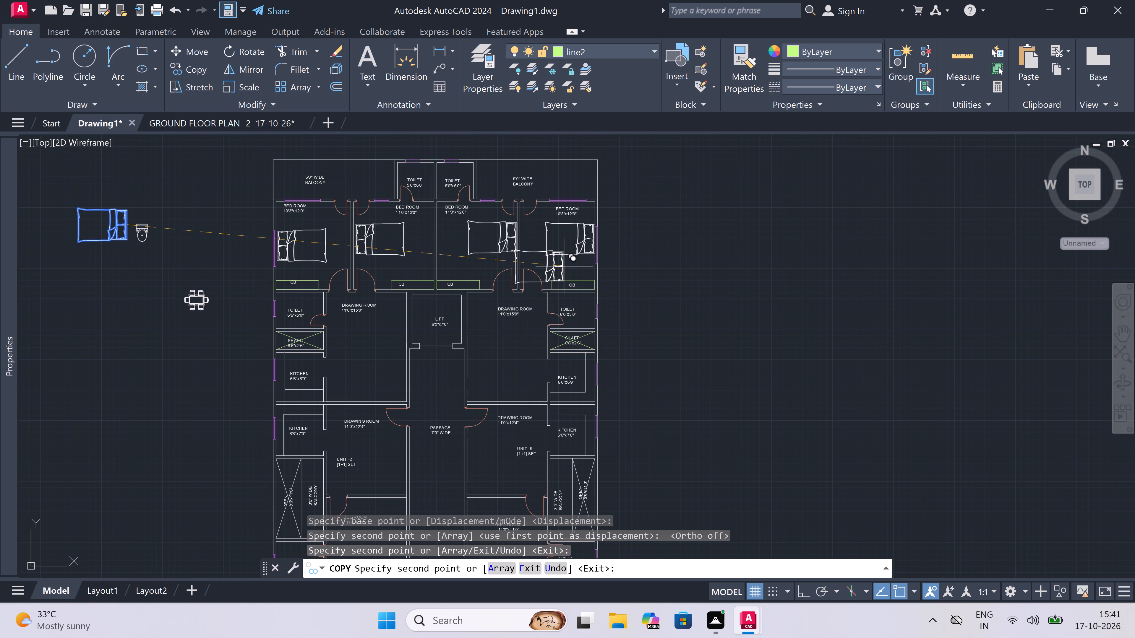
scroll(564, 266, down, 1)
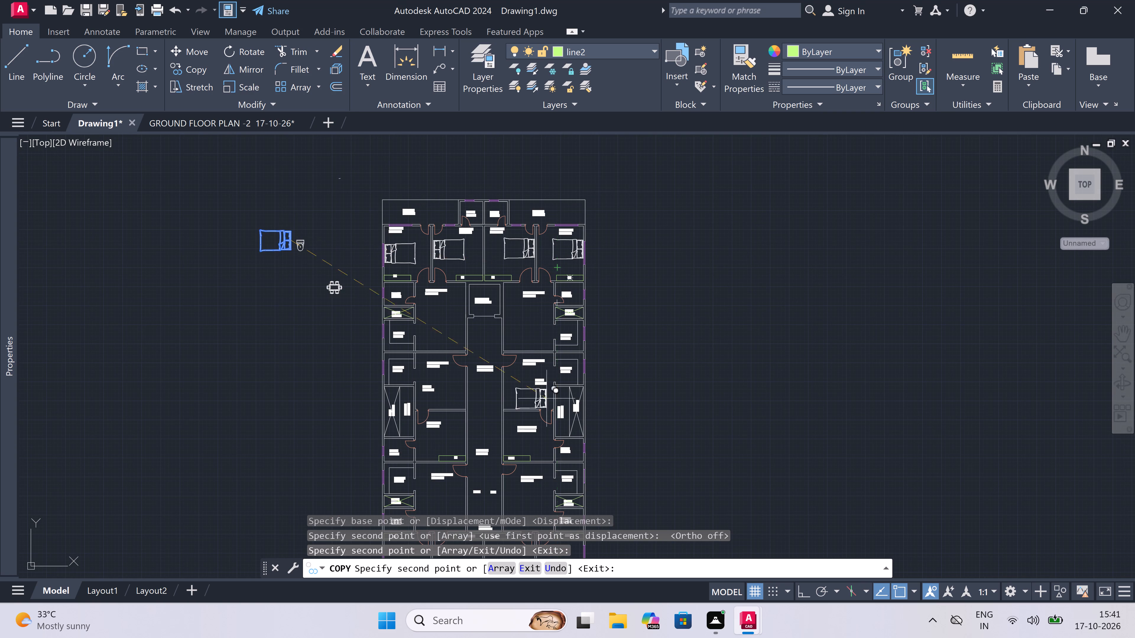
scroll(541, 449, up, 3)
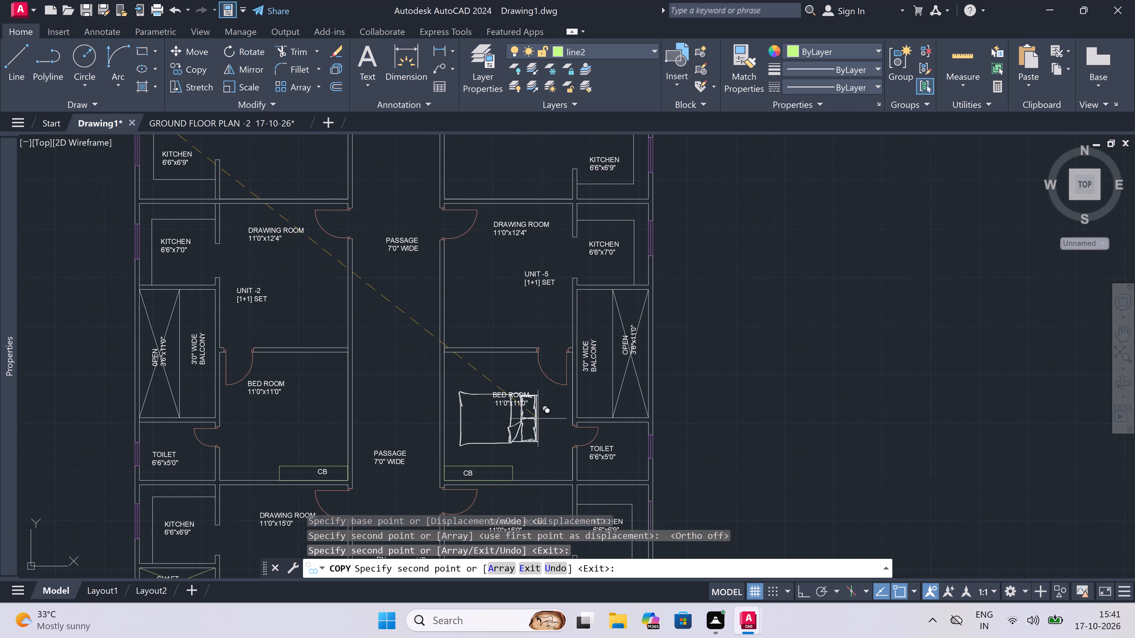
scroll(545, 343, down, 2)
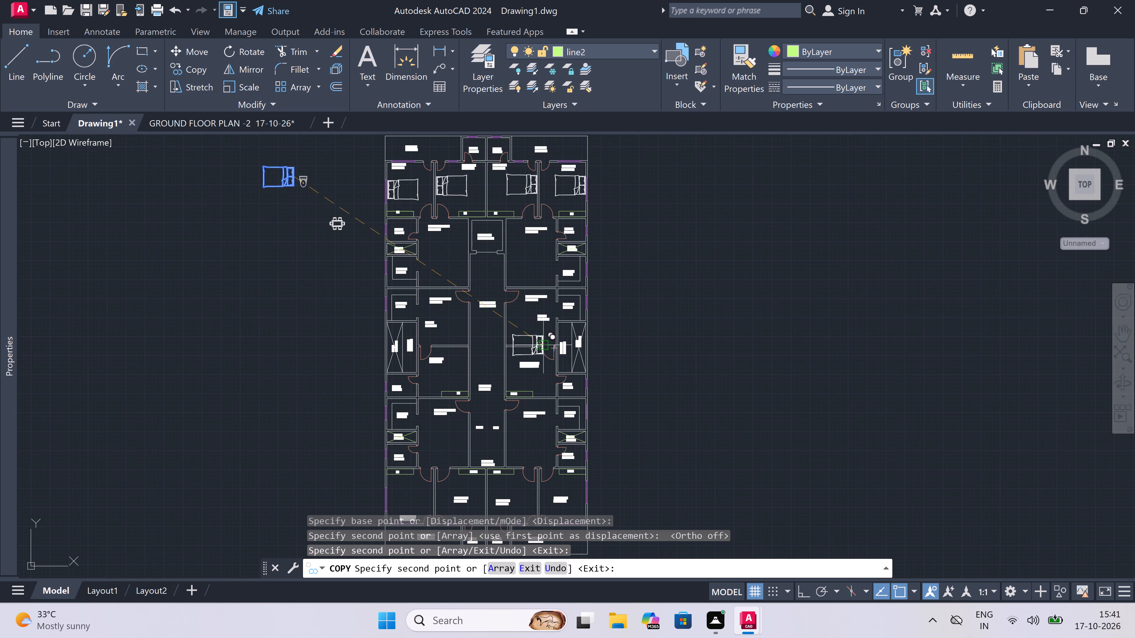
scroll(480, 367, up, 3)
scroll(416, 375, up, 2)
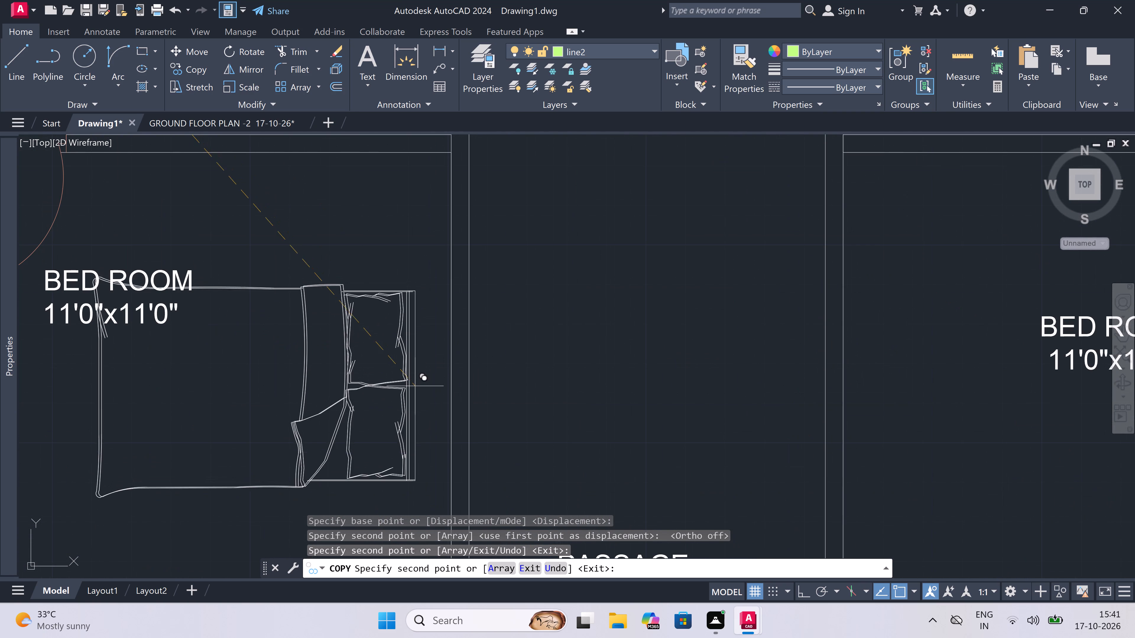
click(442, 415)
Place another copy of the rotated bed in the lower-right 10'3"x12'0" bedroom, headboard against the outer window wall.
scroll(509, 289, down, 5)
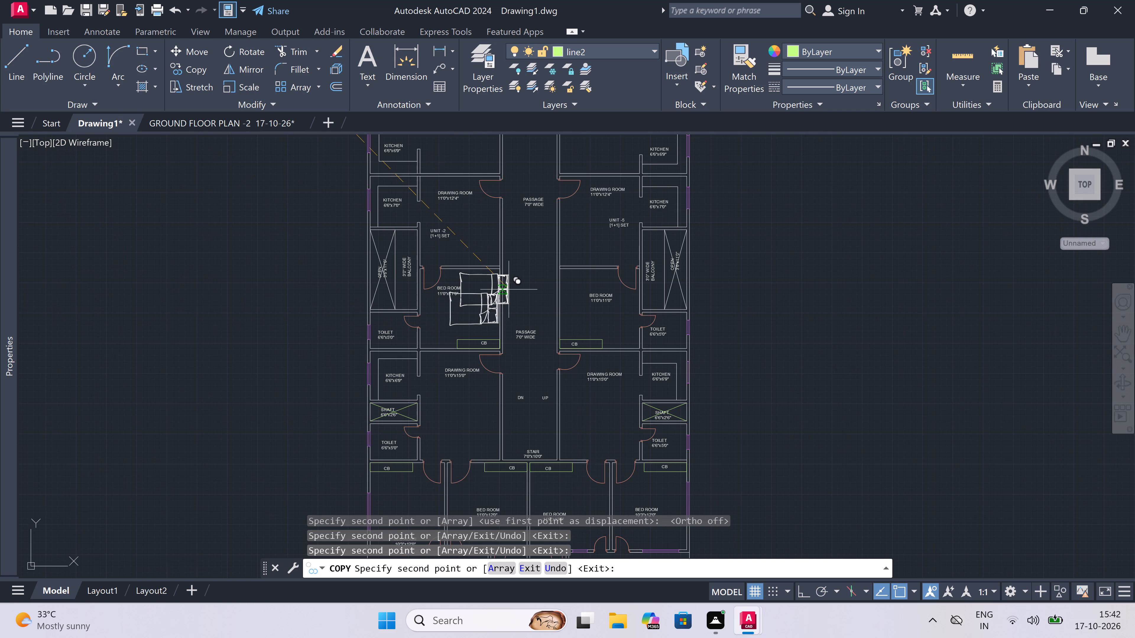
scroll(509, 289, down, 1)
scroll(483, 388, up, 3)
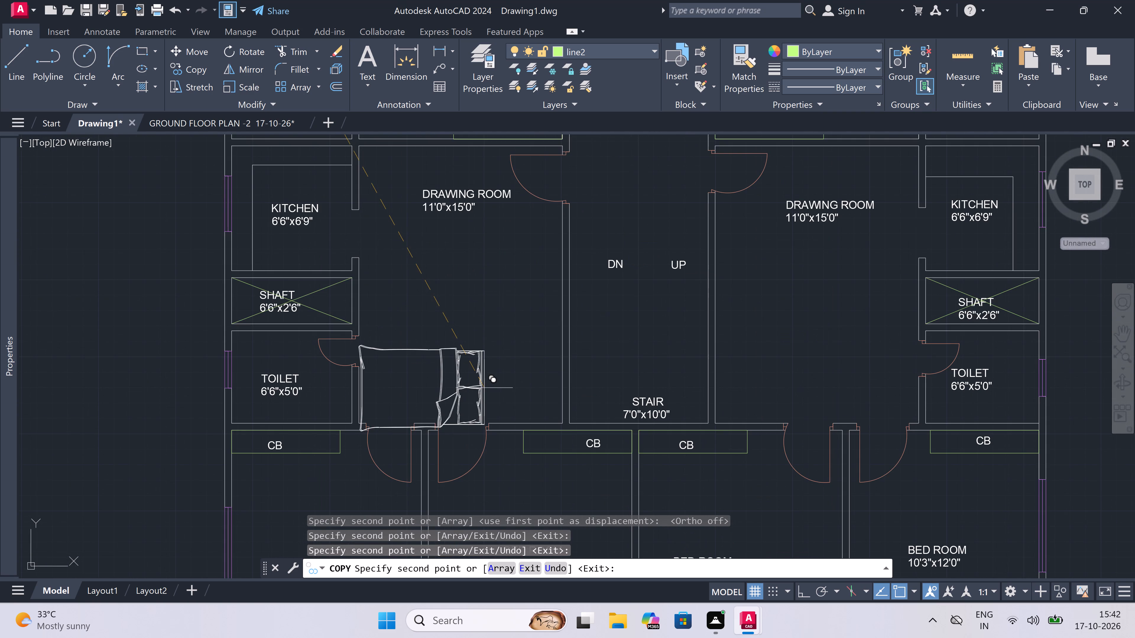
scroll(504, 343, down, 3)
scroll(487, 394, up, 2)
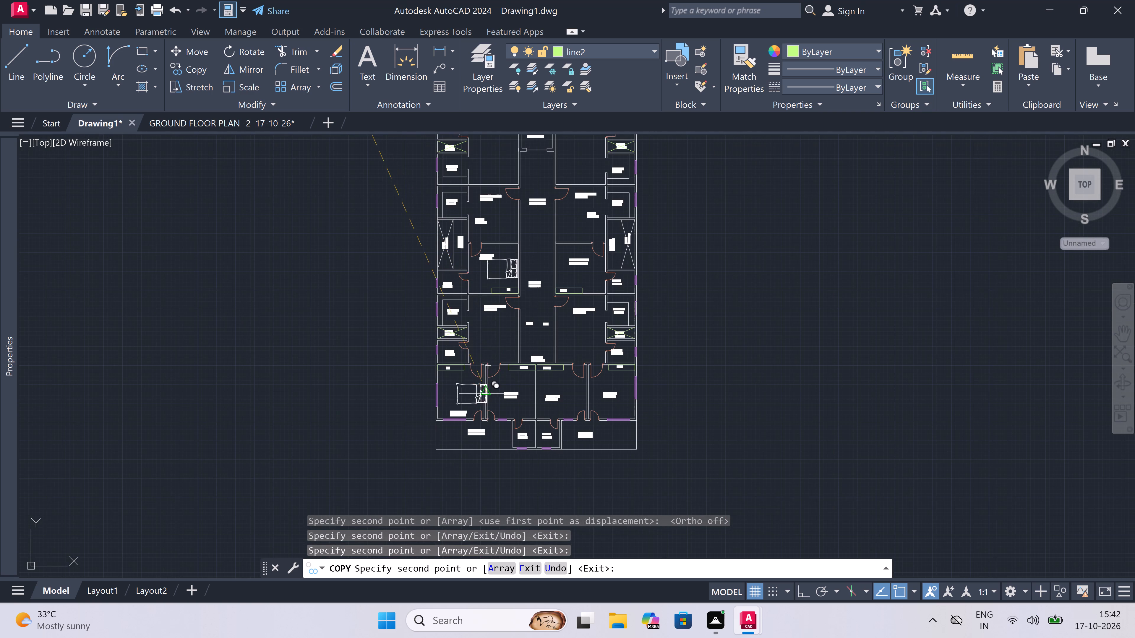
scroll(487, 394, down, 1)
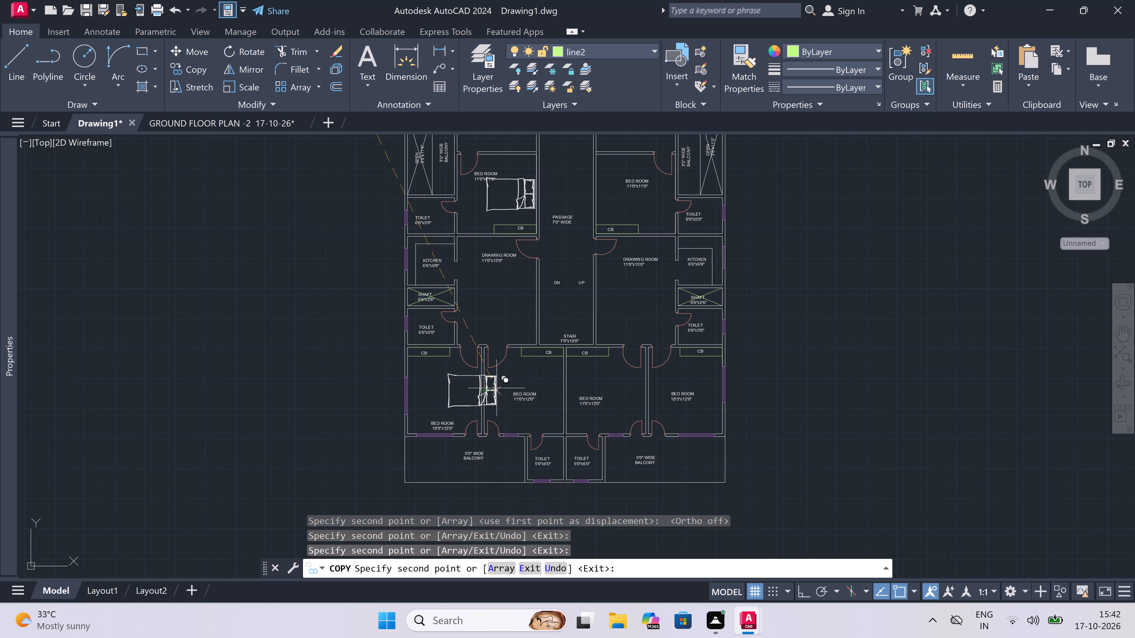
scroll(610, 387, down, 2)
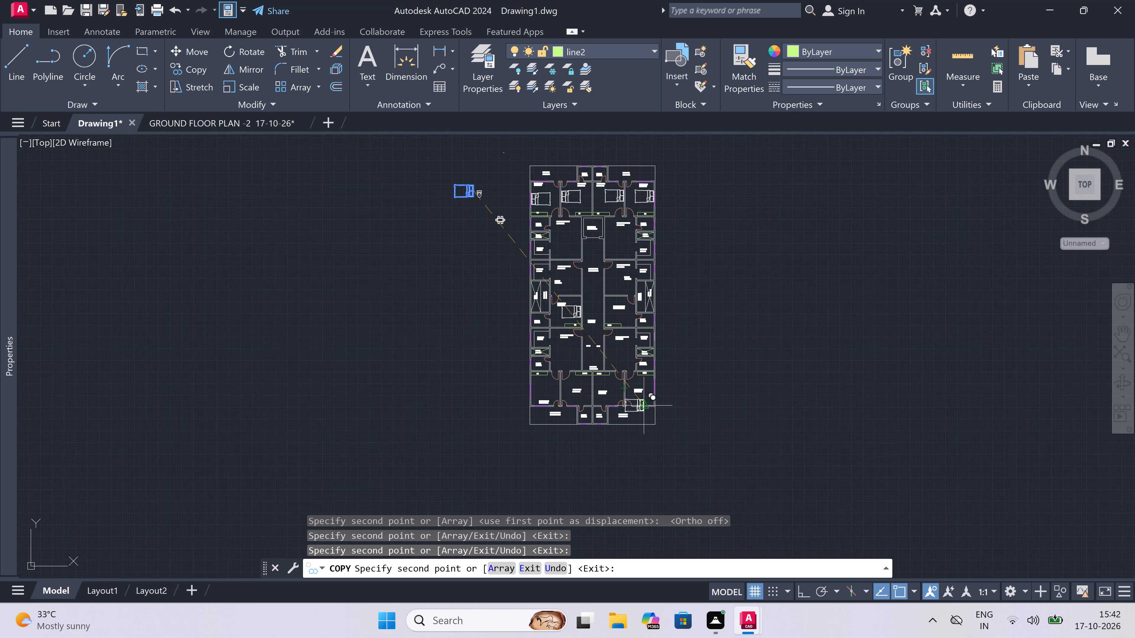
scroll(637, 402, up, 2)
scroll(673, 365, up, 3)
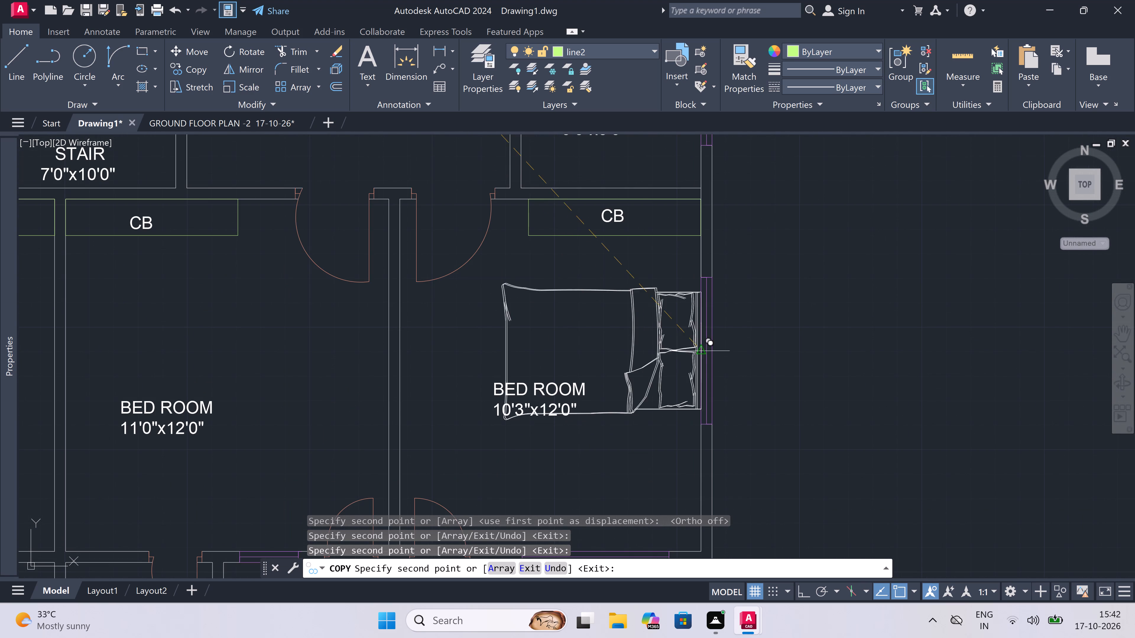
scroll(698, 384, up, 2)
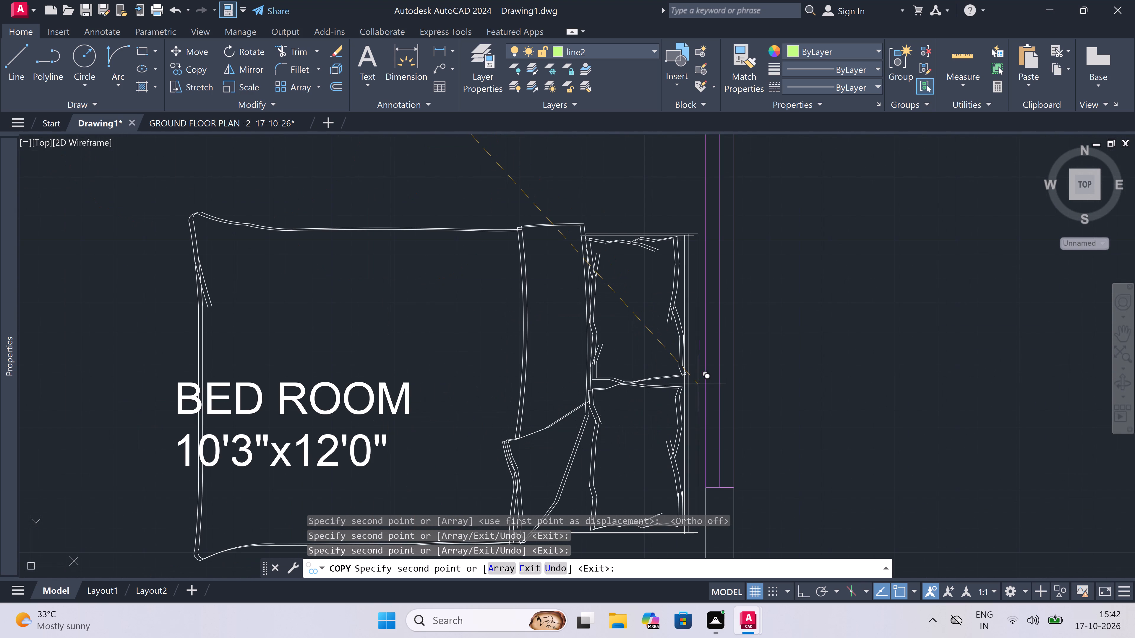
click(698, 385)
Place another copy of the rotated bed in the lower-right 11'0"x12'0" bedroom, headboard against the 10'3"x12'0" bedroom's wall, and end copying.
scroll(698, 384, down, 7)
scroll(663, 390, up, 4)
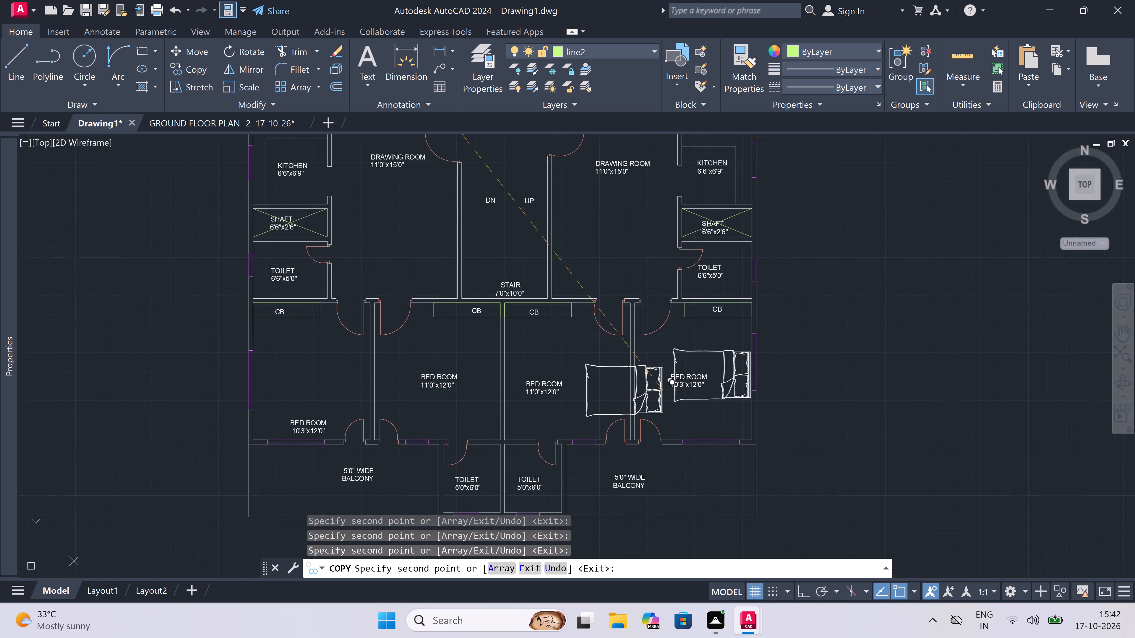
scroll(582, 389, up, 1)
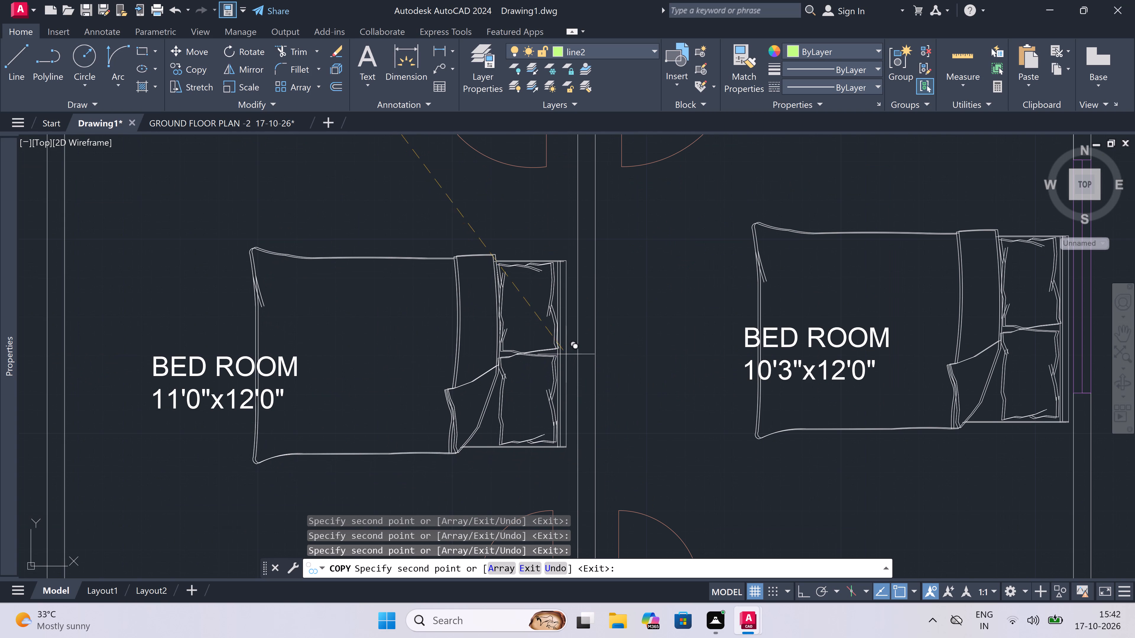
click(576, 342)
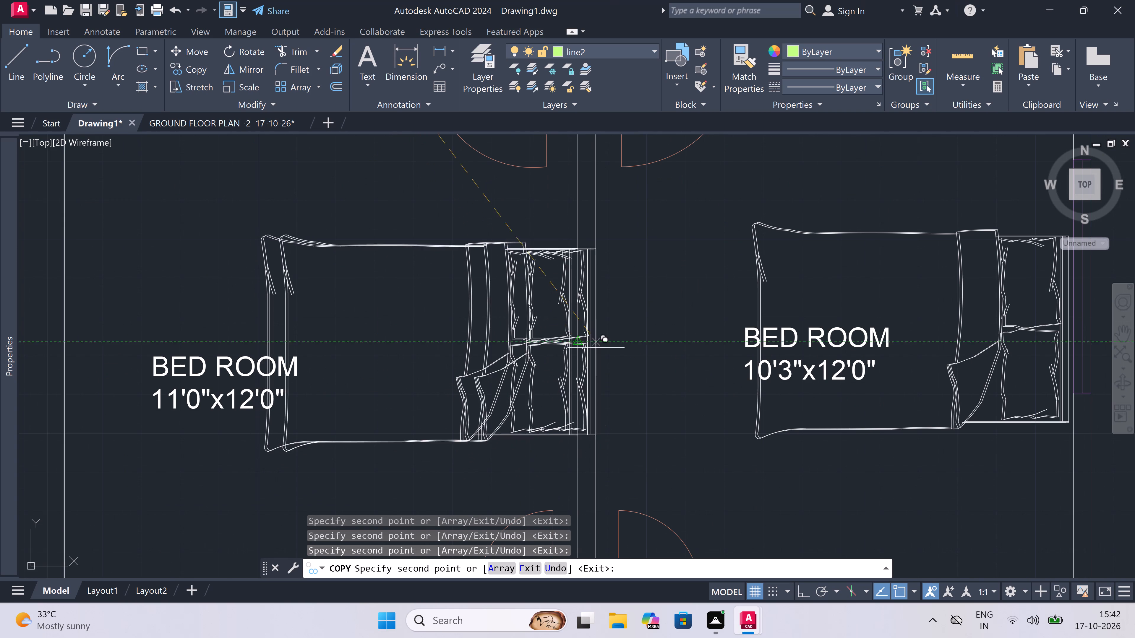
scroll(681, 340, down, 5)
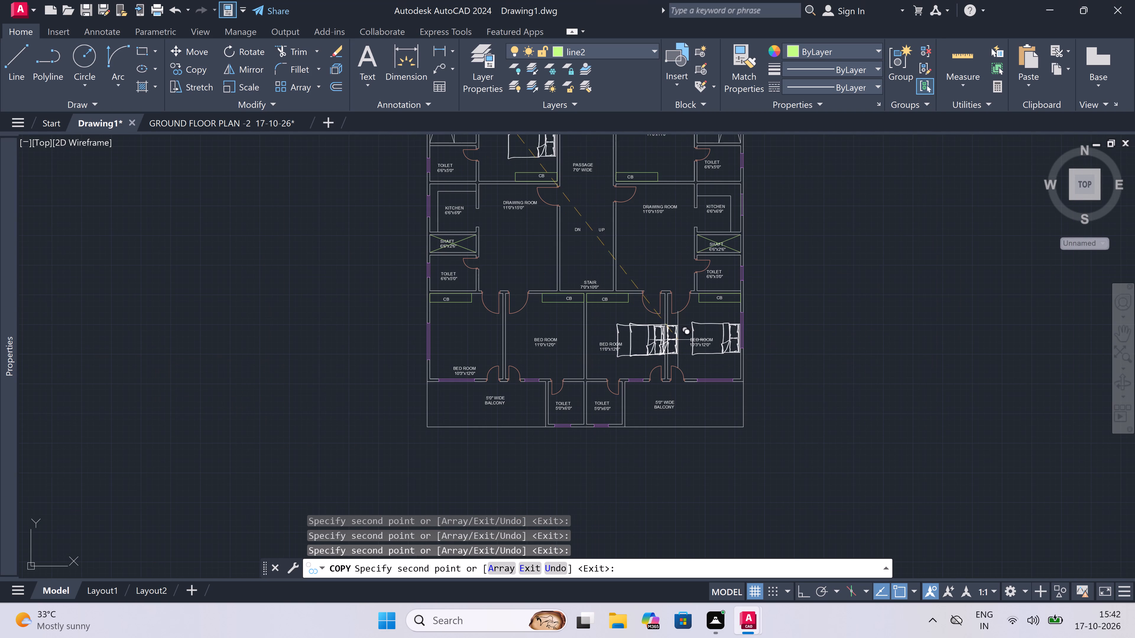
key(Escape)
Move the lower-right 11'0"x12'0" and 10'3"x12'0" bedroom labels down, clear below their beds.
scroll(617, 341, up, 2)
click(607, 351)
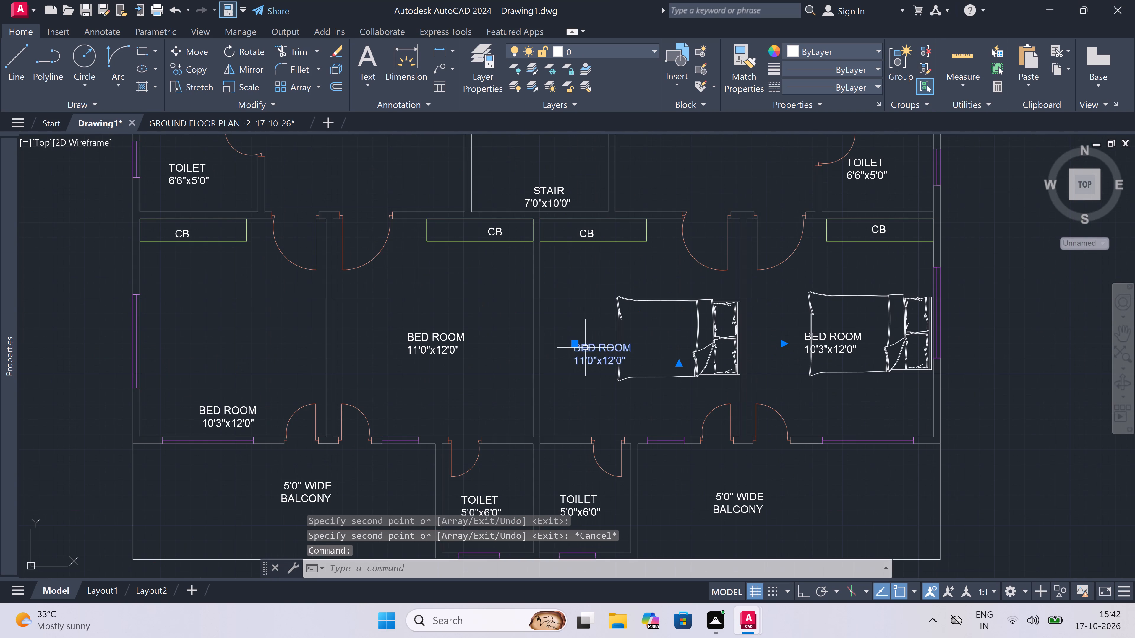
click(575, 344)
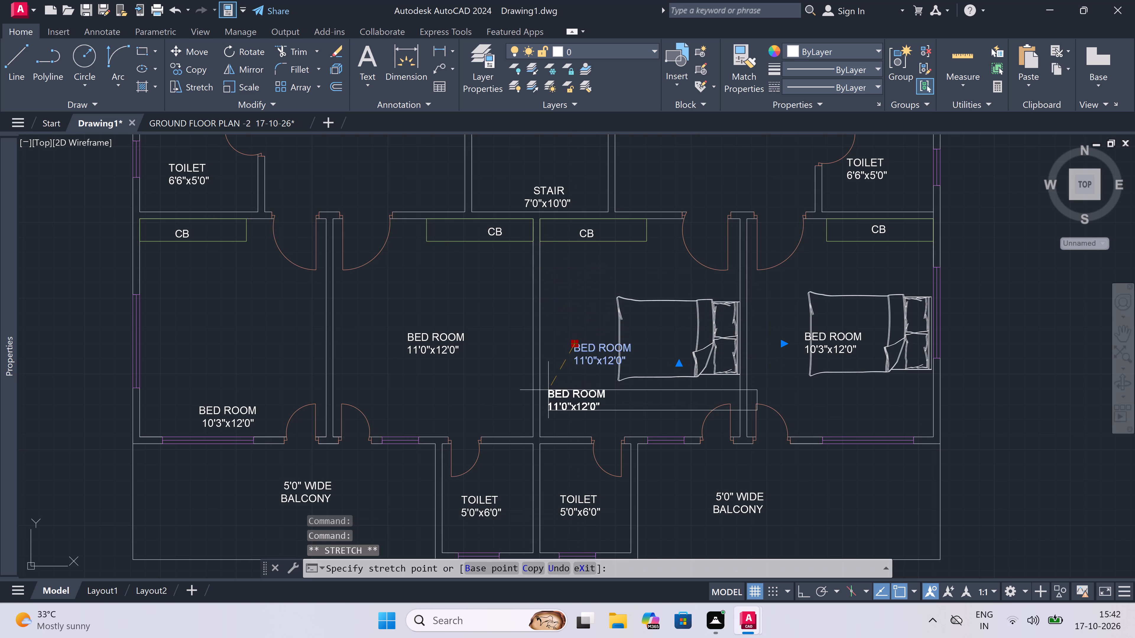
click(556, 396)
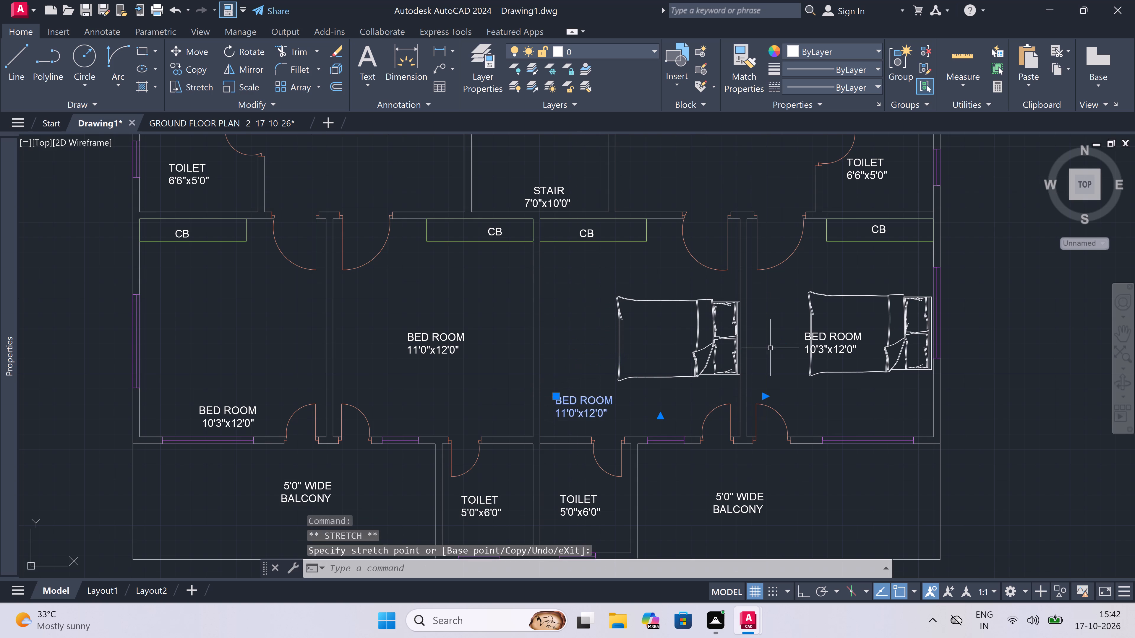
key(Escape)
double_click(835, 336)
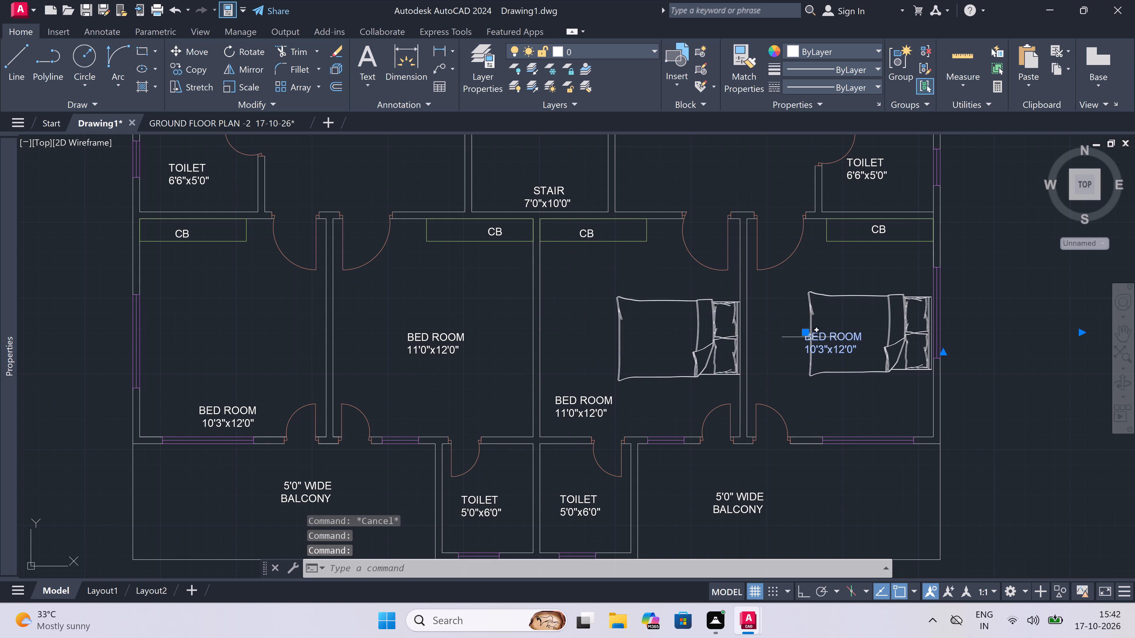
double_click(804, 331)
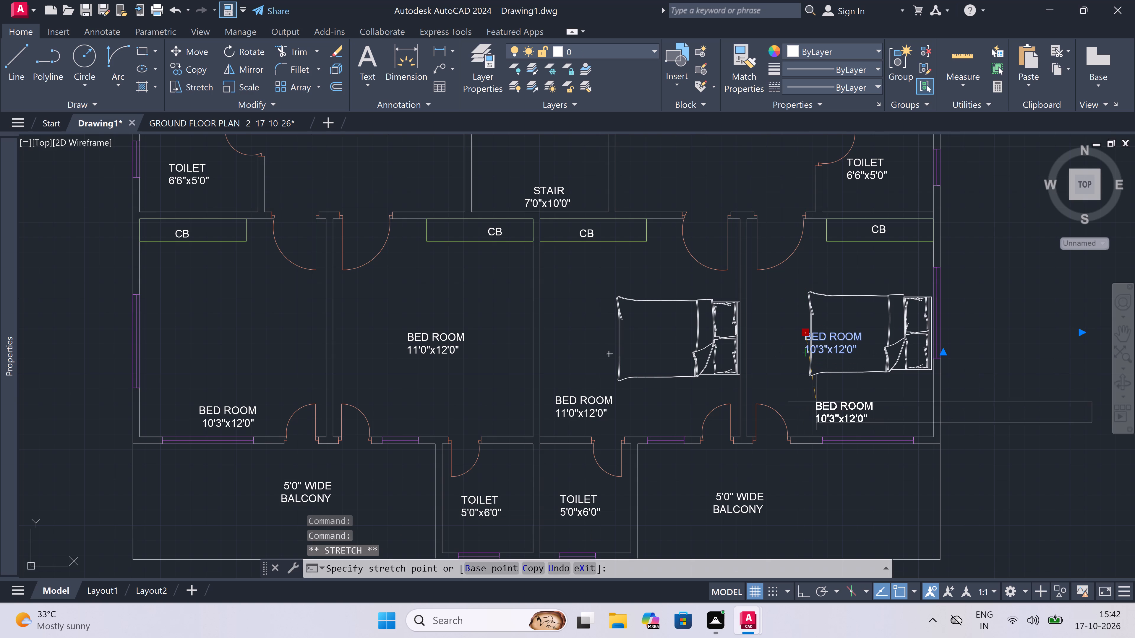
click(816, 402)
key(Escape)
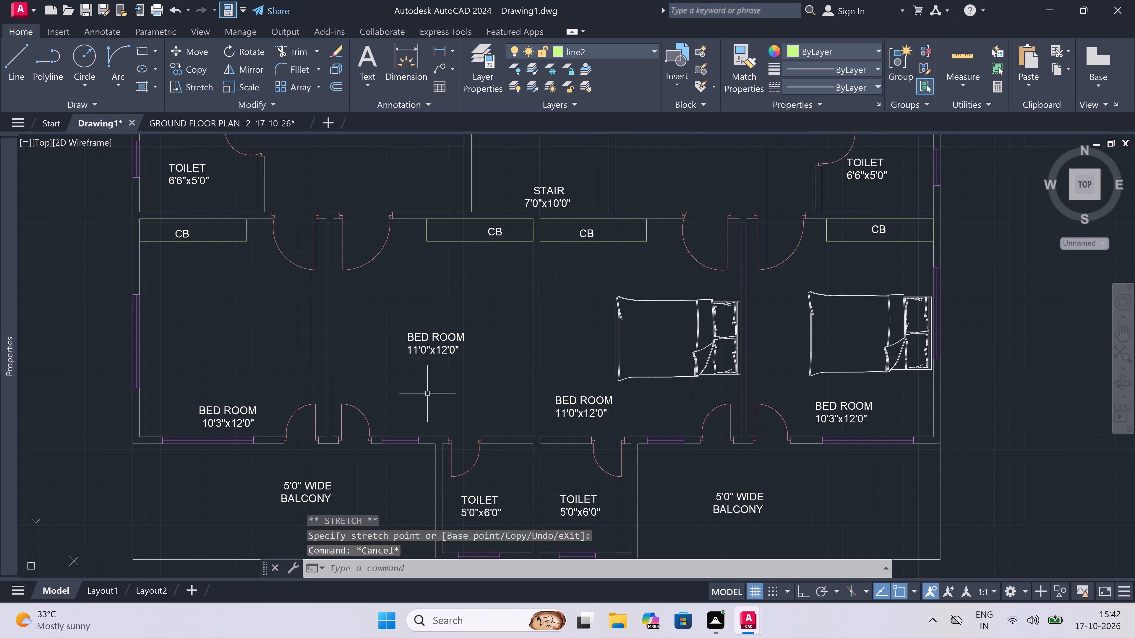
Move the lower-left 11'0"x12'0" bedroom label down to just above the 5'0"x6'0" toilet's door.
double_click(424, 339)
click(407, 332)
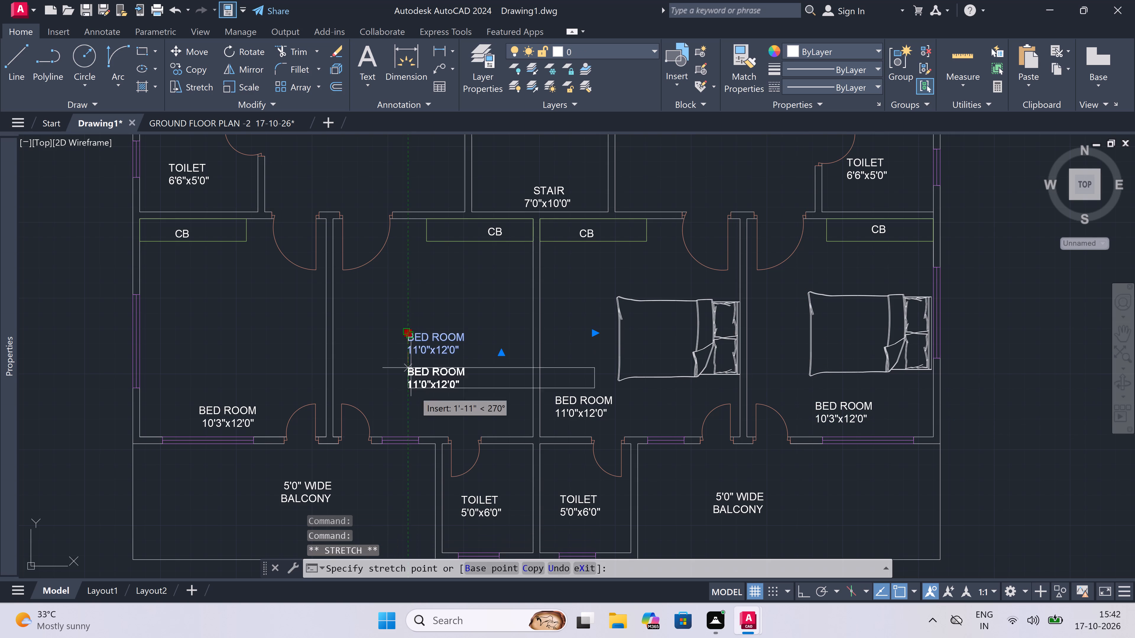
click(450, 402)
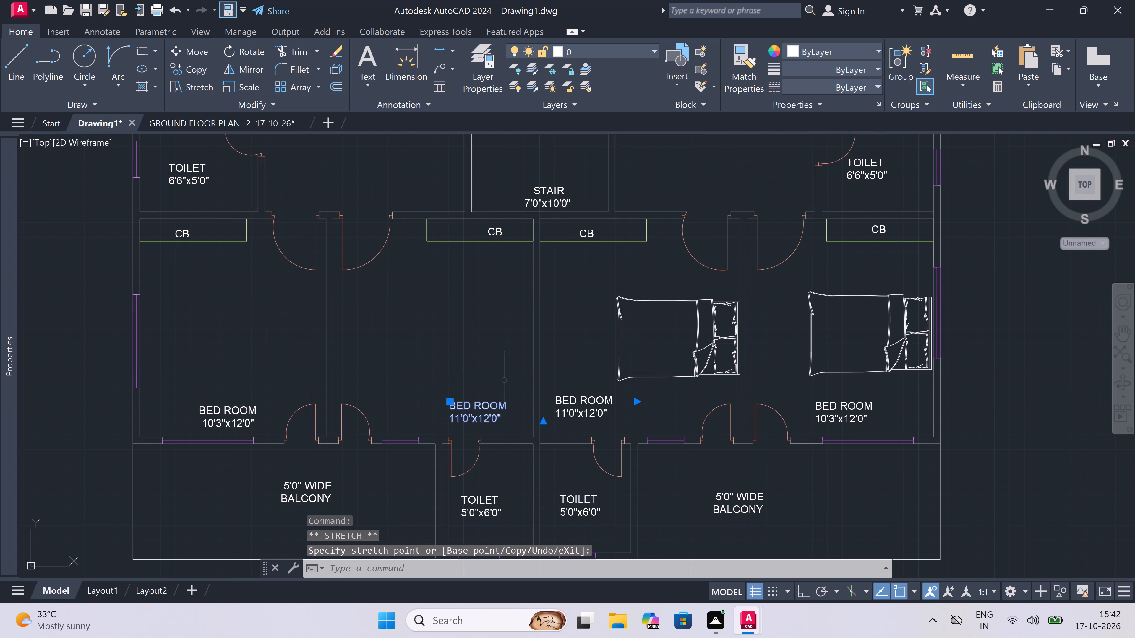
key(Escape)
Copy the upper-left 10'3"x12'0" bedroom's bed by its headboard midpoint into UNIT-5's 11'0"x11'0" bedroom, headboard against the passage wall.
scroll(574, 384, down, 3)
scroll(394, 393, up, 2)
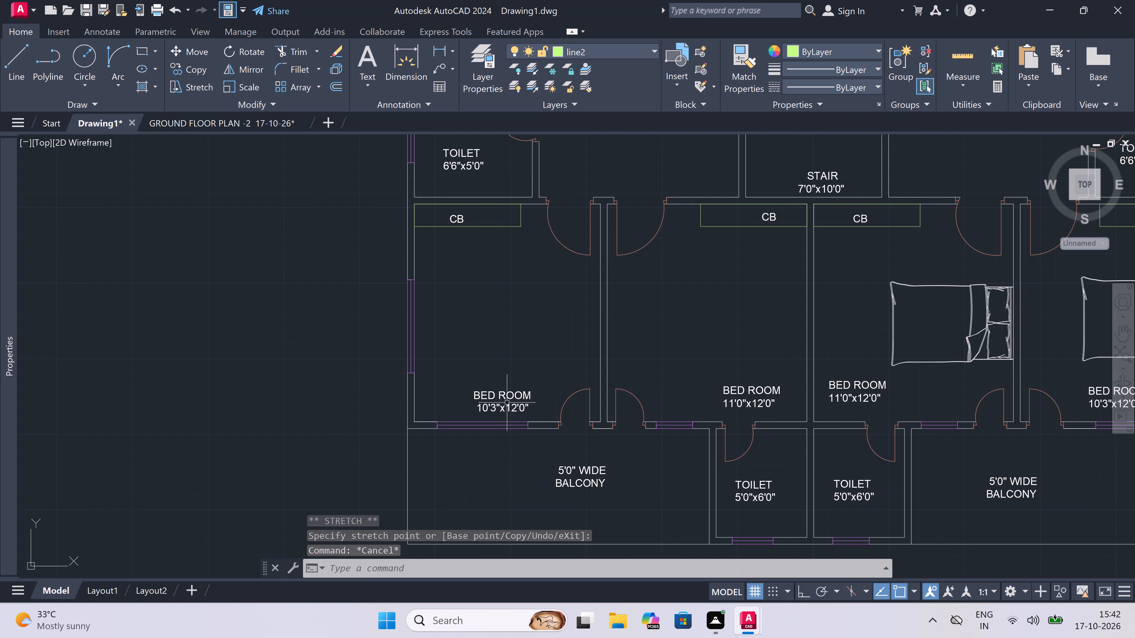
scroll(502, 394, down, 3)
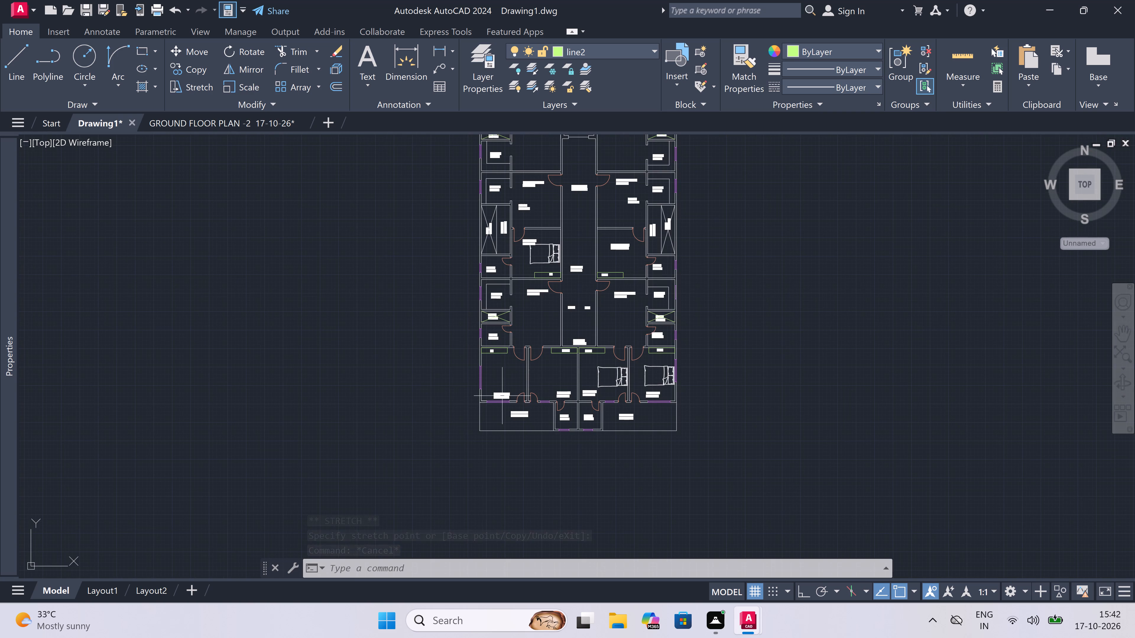
scroll(499, 393, down, 2)
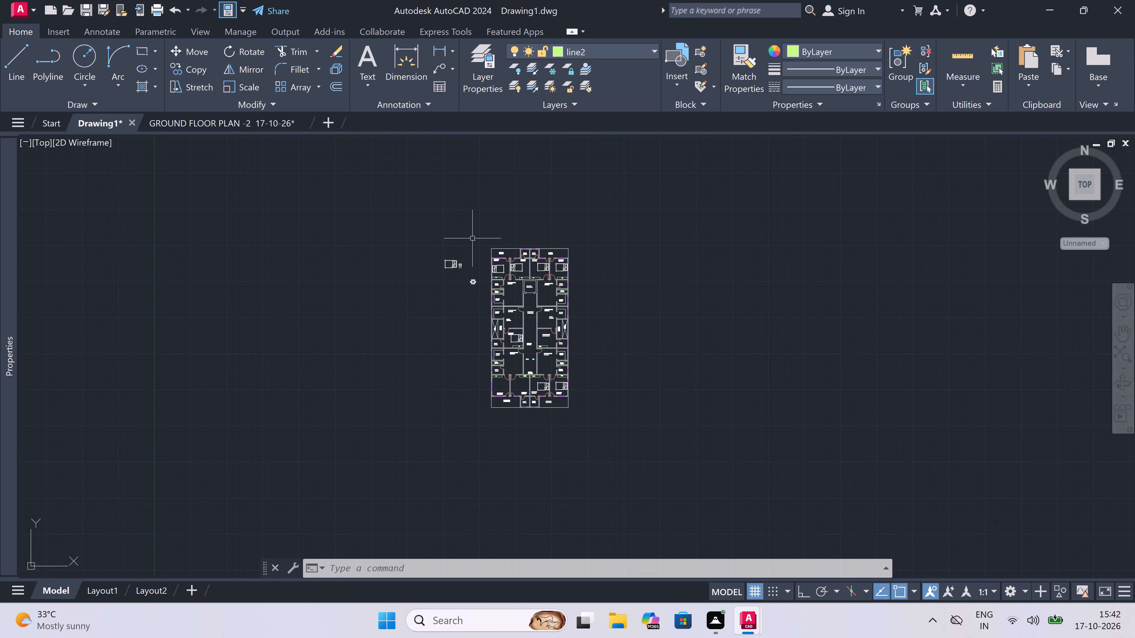
scroll(489, 265, up, 4)
scroll(570, 266, up, 2)
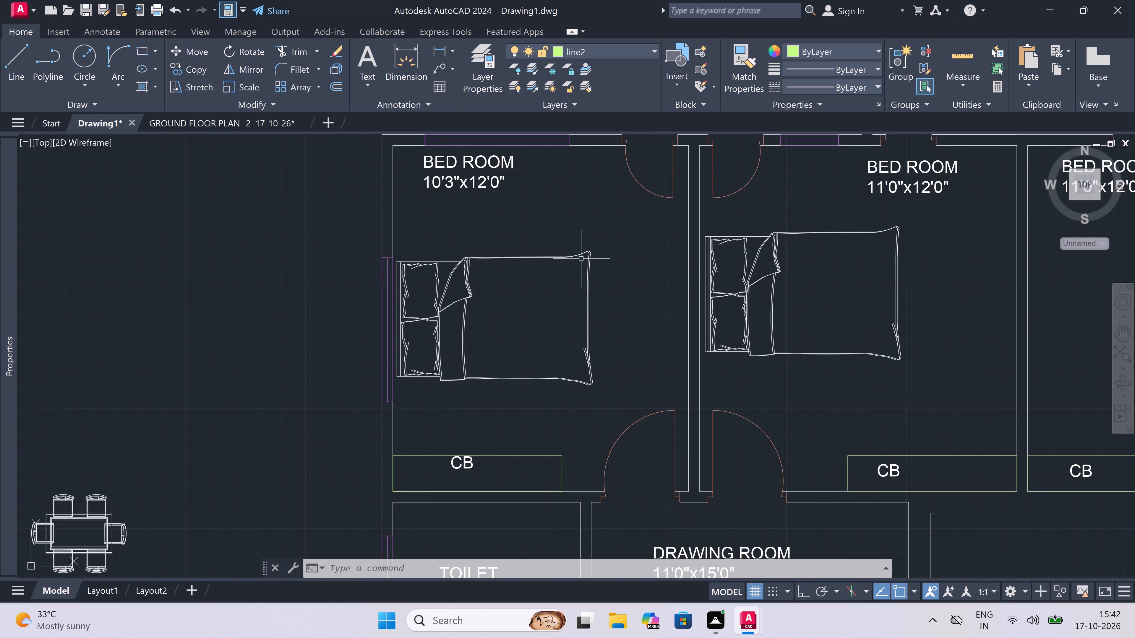
click(613, 232)
scroll(426, 394, up, 2)
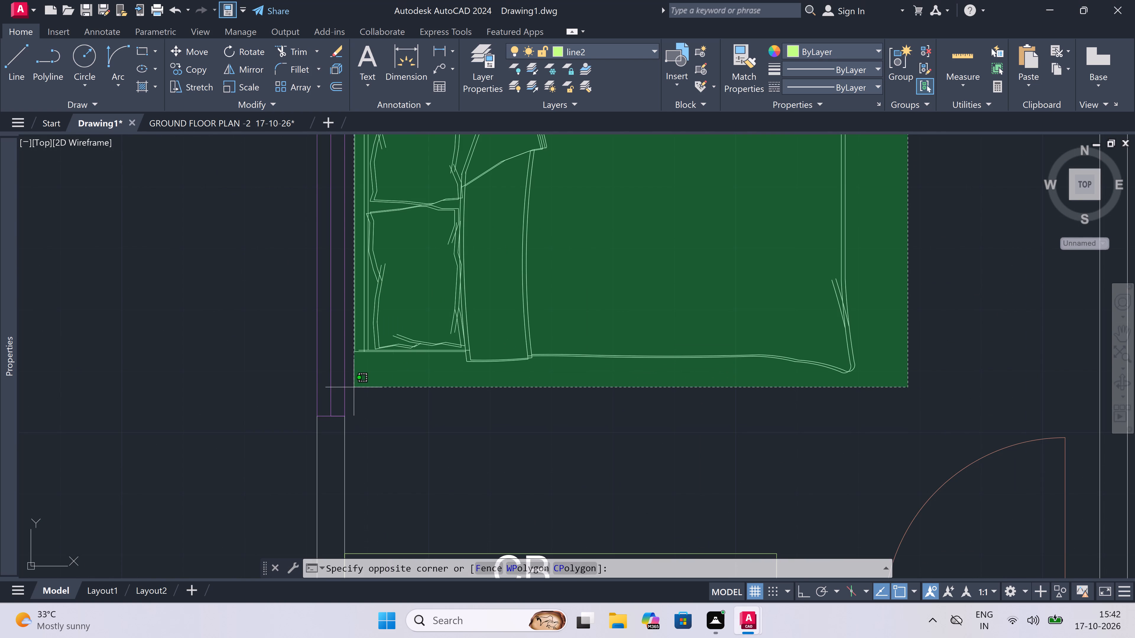
click(349, 385)
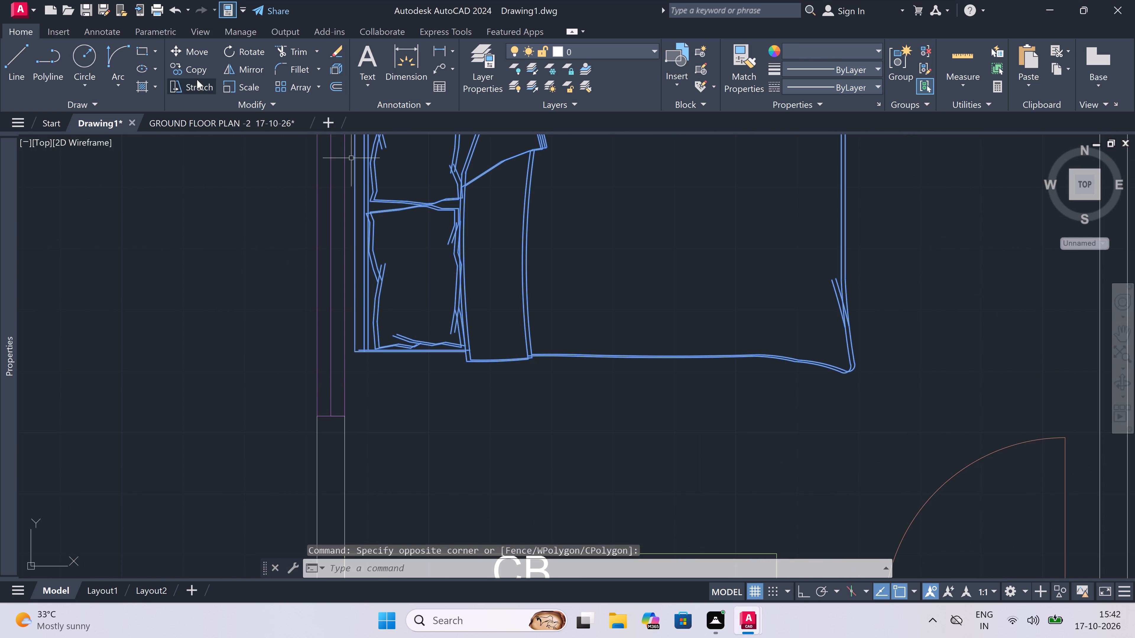
drag(199, 74, 204, 95)
scroll(369, 196, down, 4)
scroll(365, 170, up, 4)
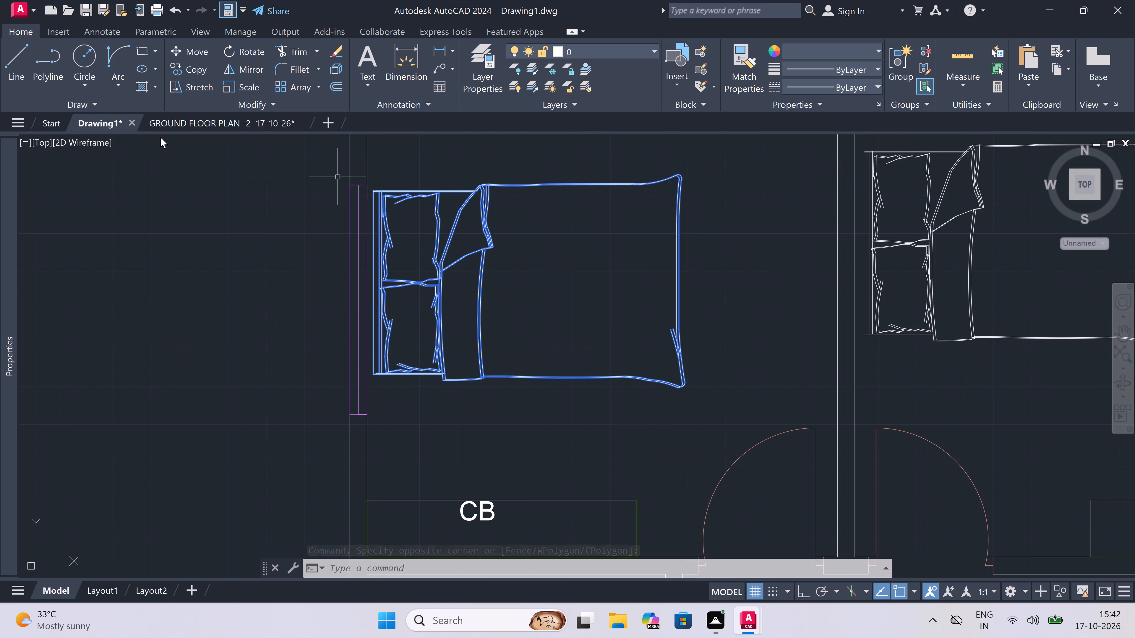
click(192, 67)
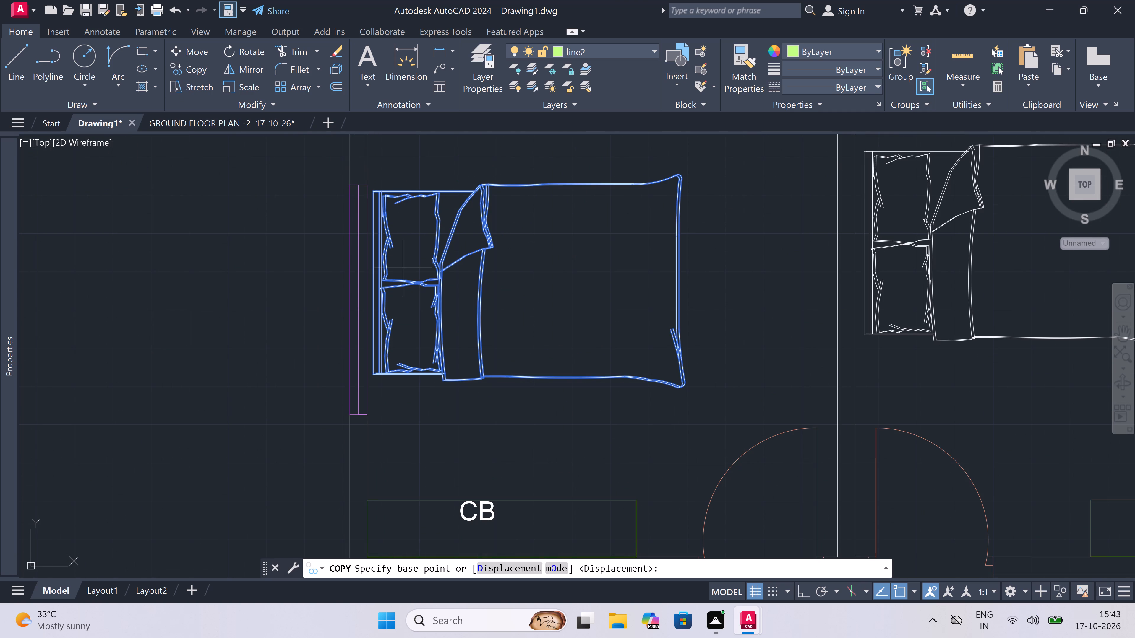
click(374, 273)
scroll(453, 292, down, 9)
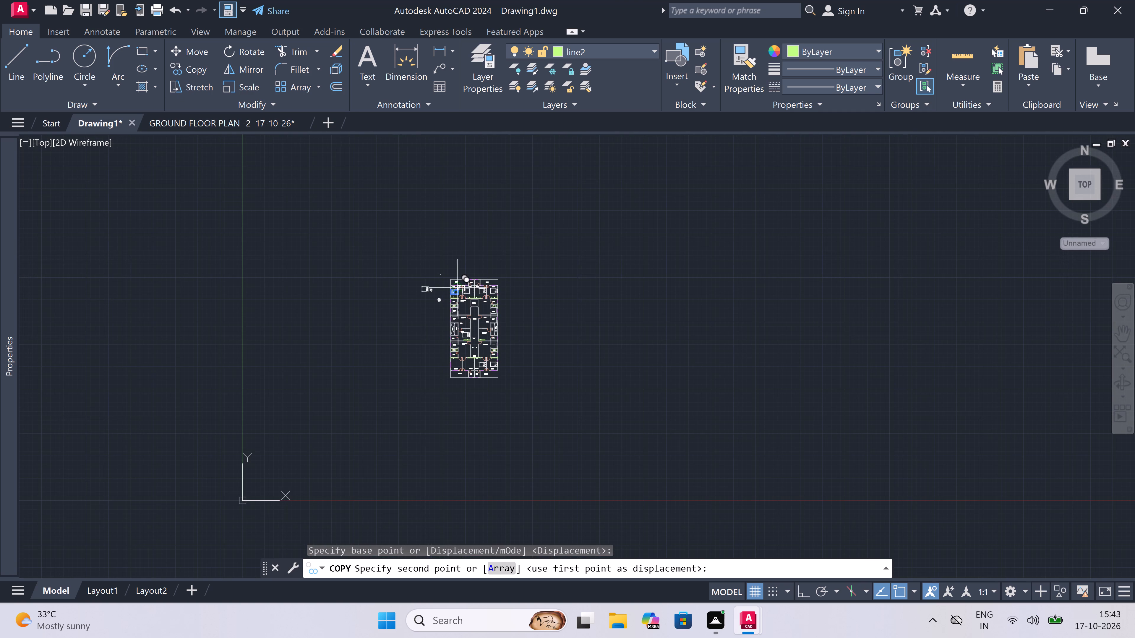
scroll(450, 339, up, 3)
scroll(458, 309, up, 2)
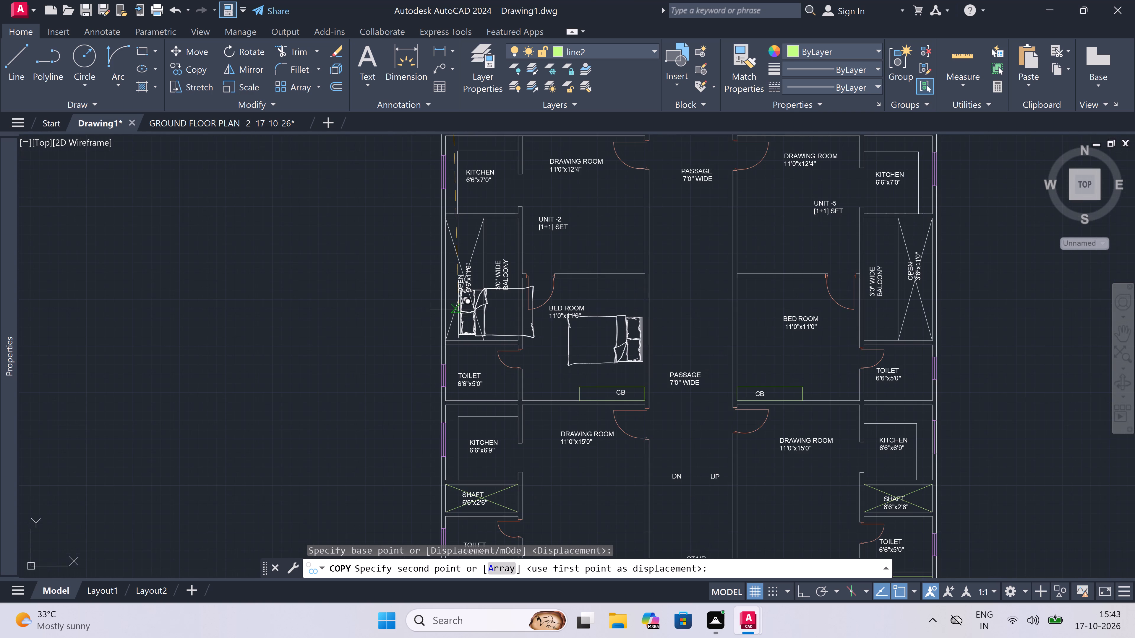
scroll(458, 309, down, 1)
scroll(665, 304, up, 2)
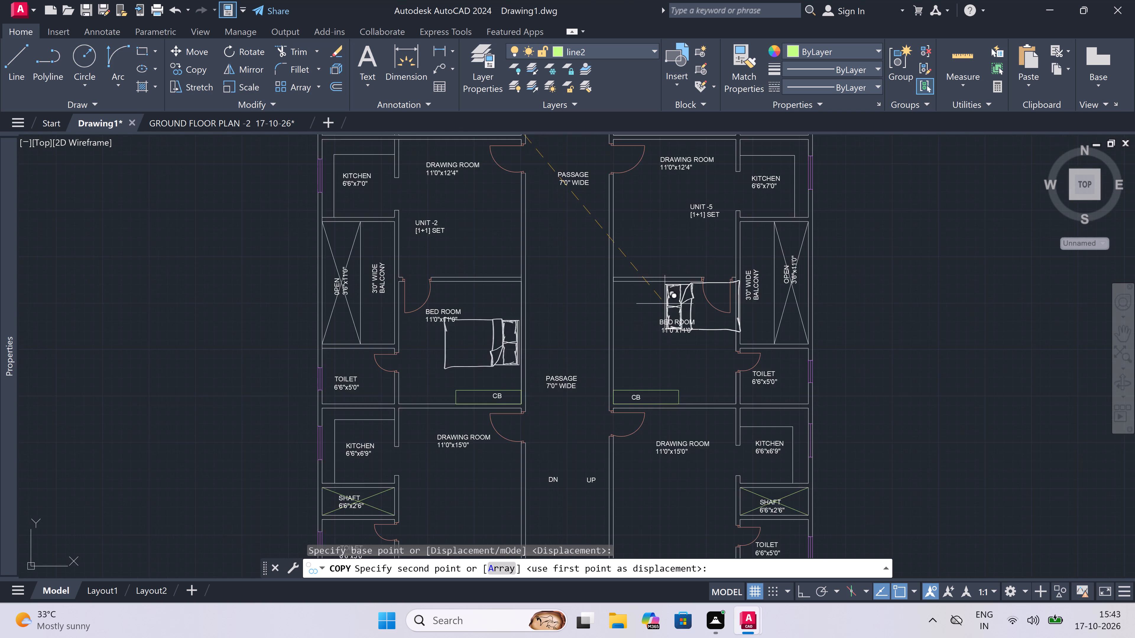
scroll(586, 366, up, 3)
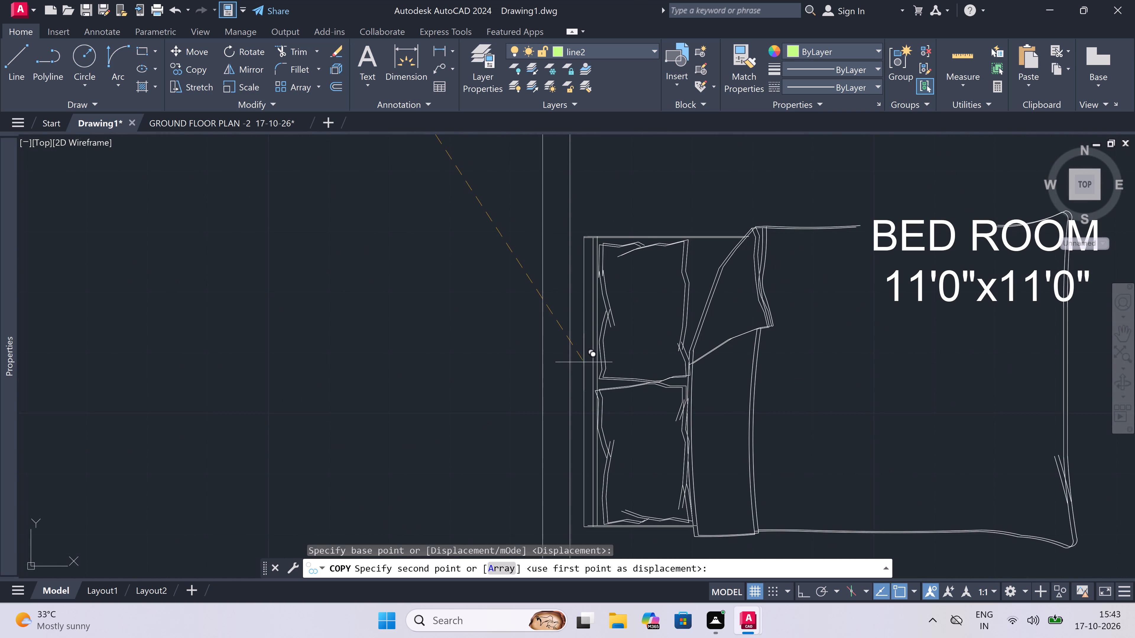
click(579, 350)
Place another copy of the bed in the lower-left 10'3"x12'0" bedroom, headboard against the outer window wall.
scroll(545, 266, down, 8)
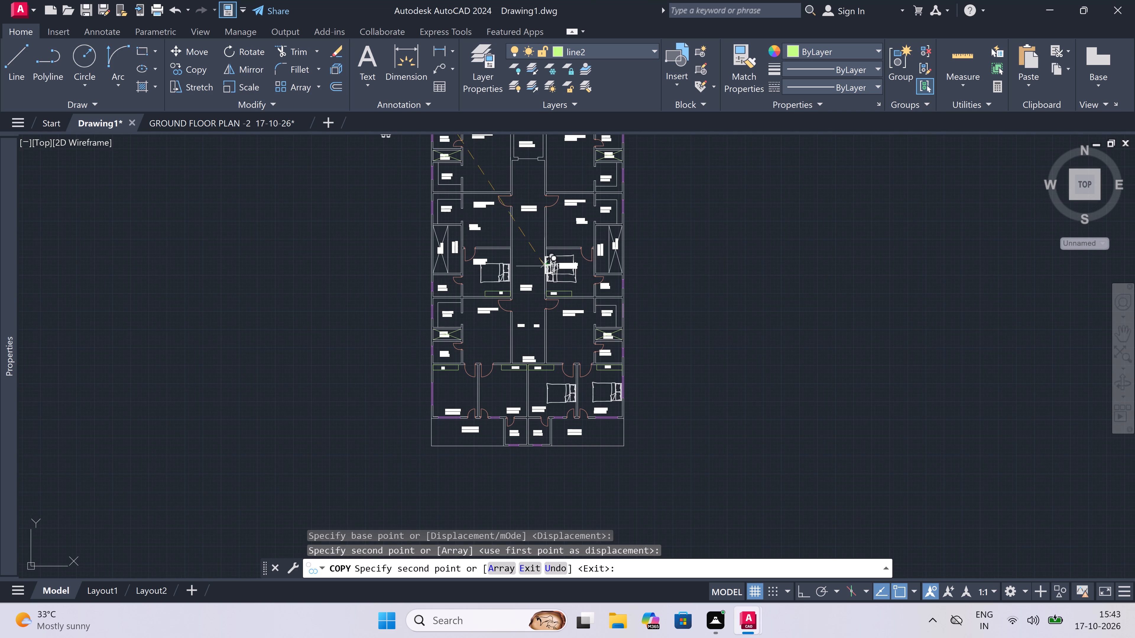
scroll(424, 416, up, 2)
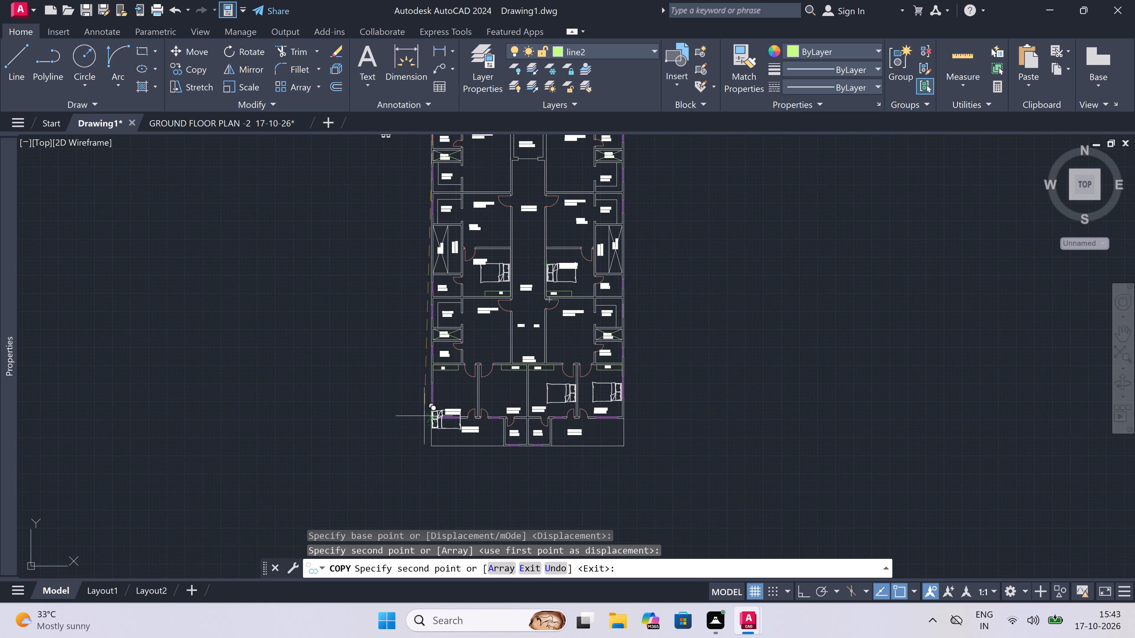
scroll(424, 416, up, 2)
scroll(492, 224, up, 1)
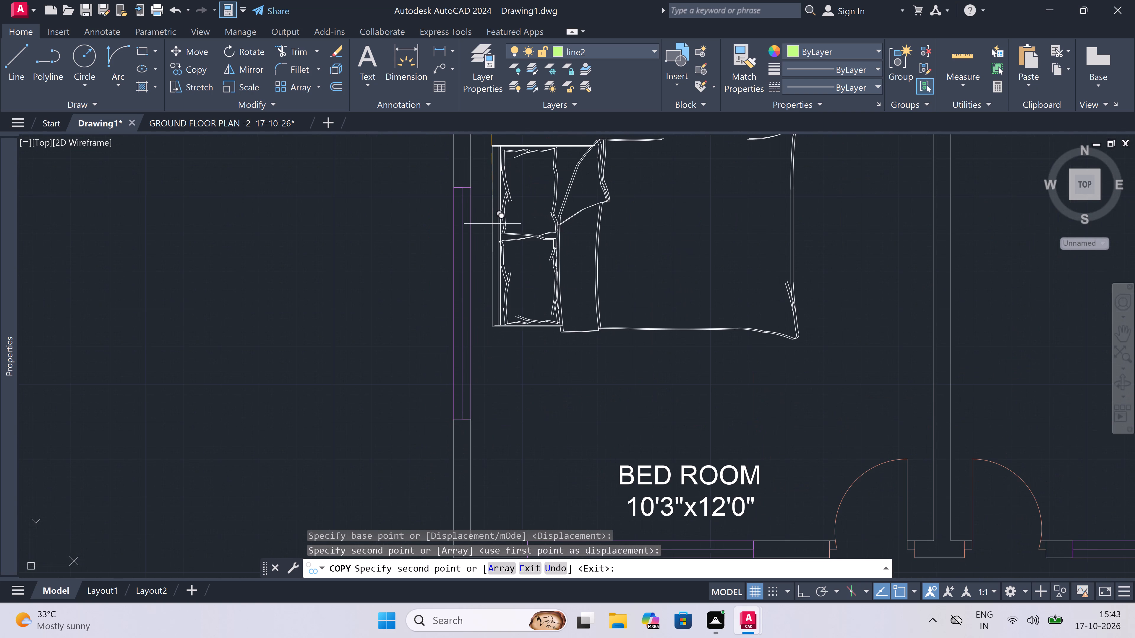
click(479, 224)
Place another bed copy in the lower-left 11'0"x12'0" bedroom, headboard against the 10'3"x12'0" bedroom's wall, and end copying.
scroll(458, 301, down, 4)
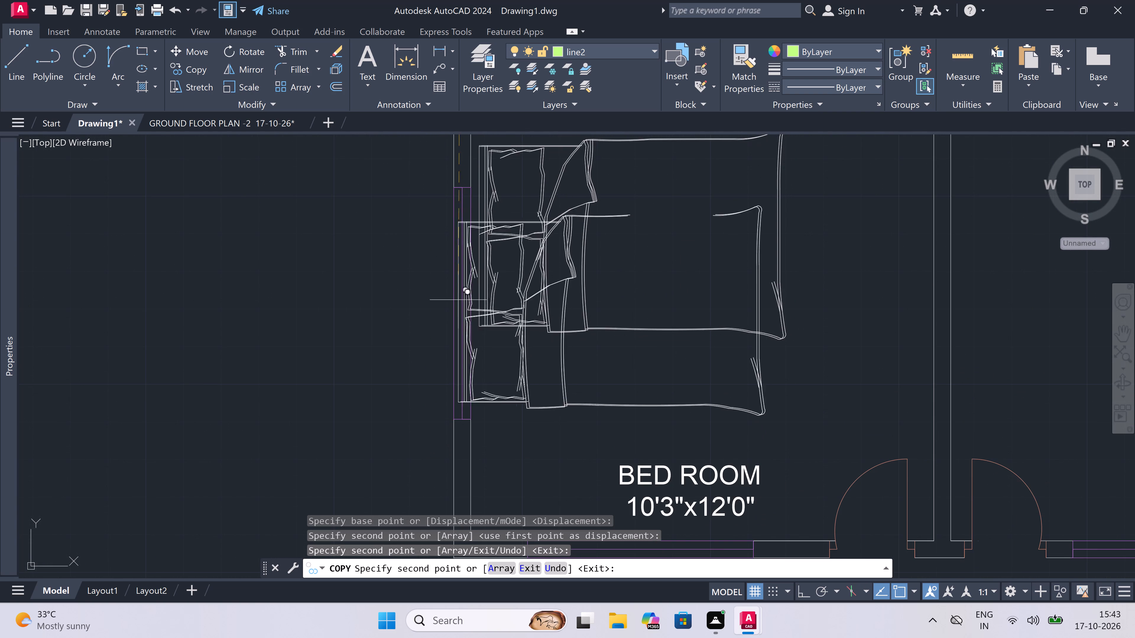
scroll(572, 297, up, 3)
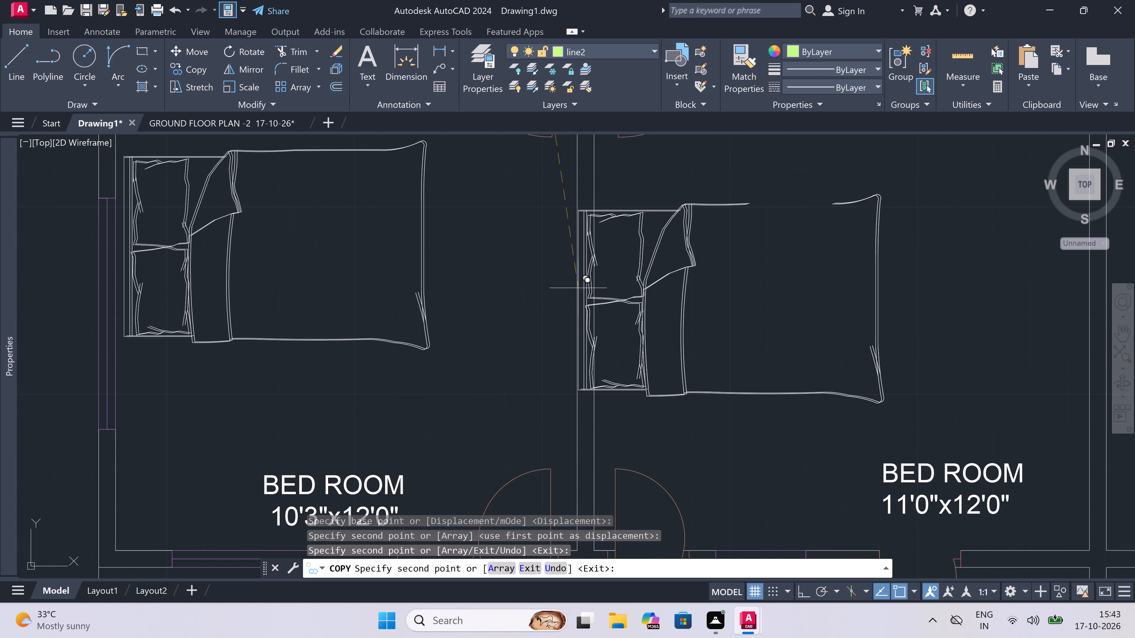
scroll(599, 266, up, 2)
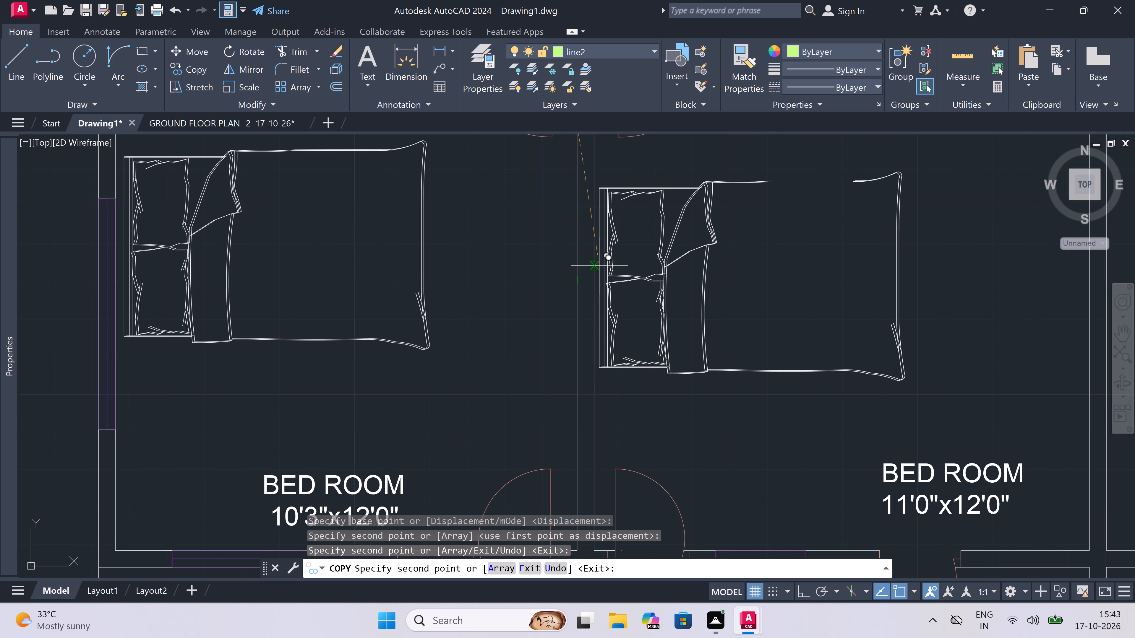
click(601, 263)
scroll(462, 268, down, 6)
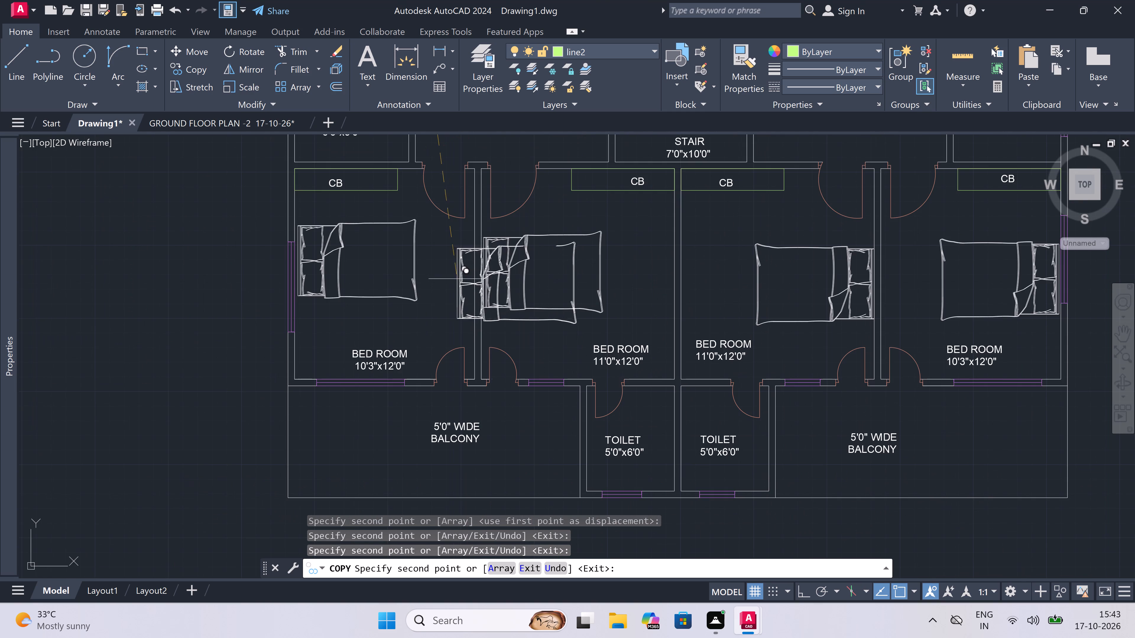
key(Escape)
Delete the spare source bed lying outside the plan beside the WC.
scroll(437, 310, down, 6)
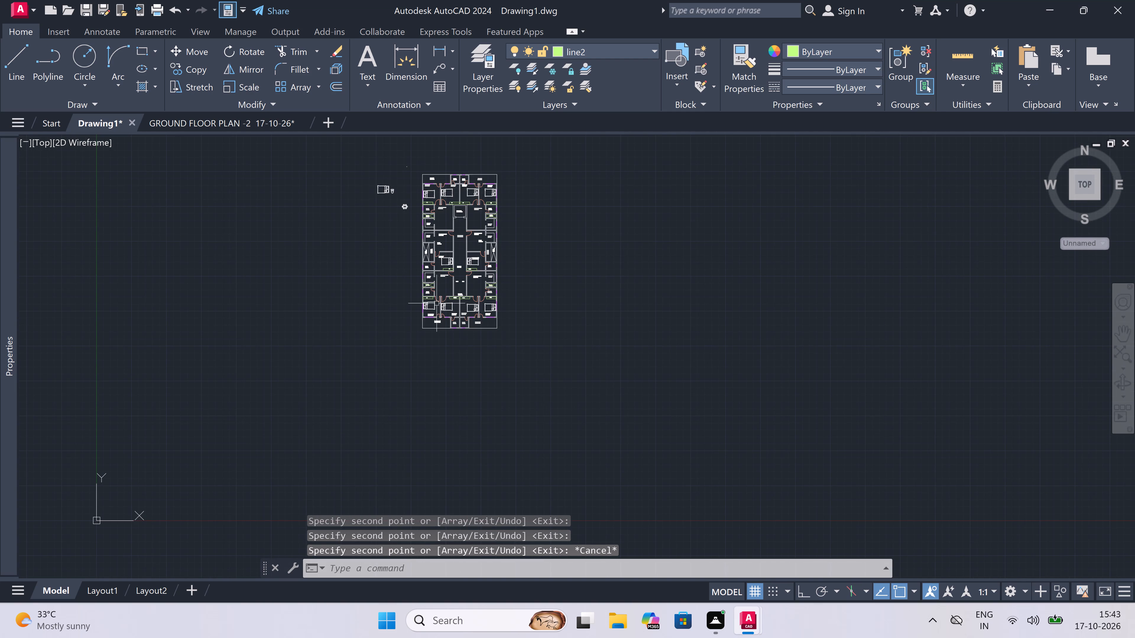
scroll(396, 174, up, 3)
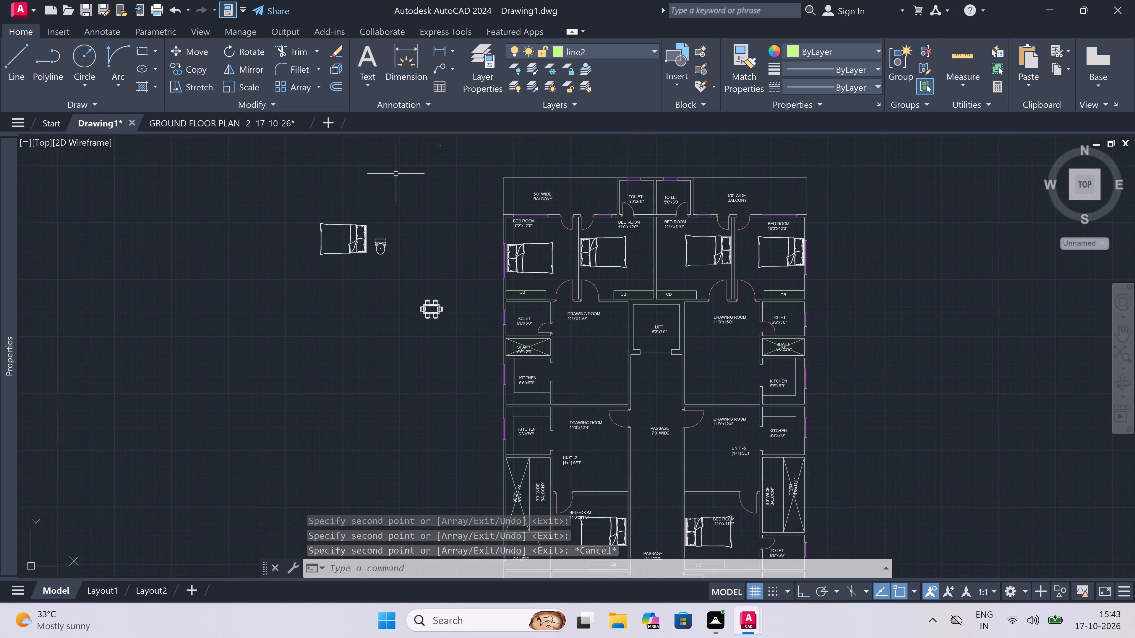
scroll(351, 220, up, 2)
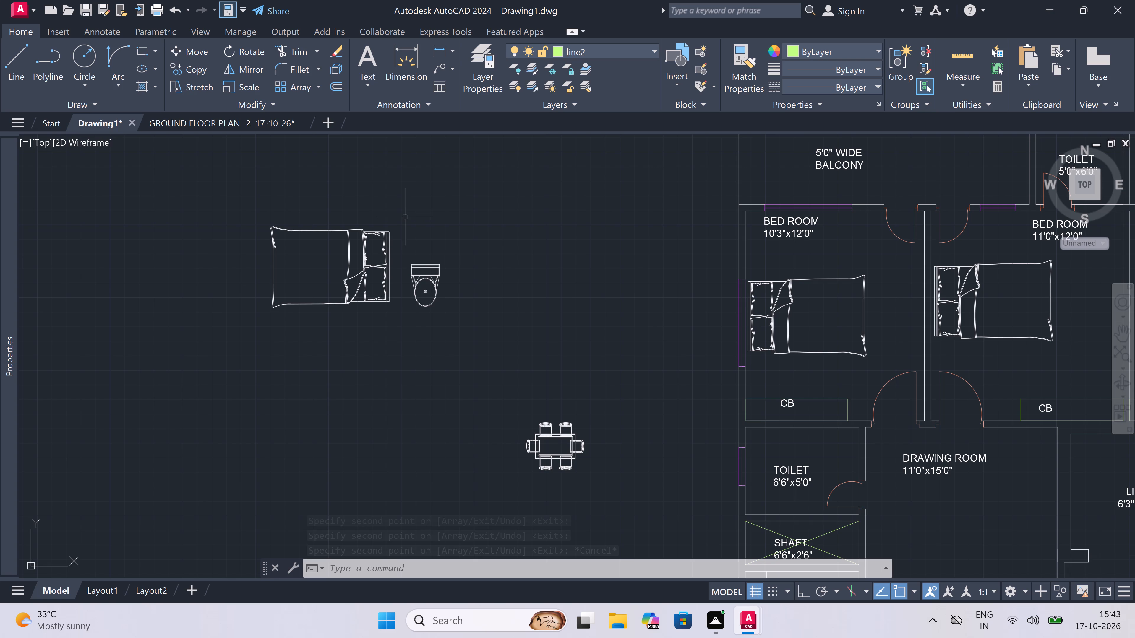
click(402, 214)
click(173, 377)
key(Delete)
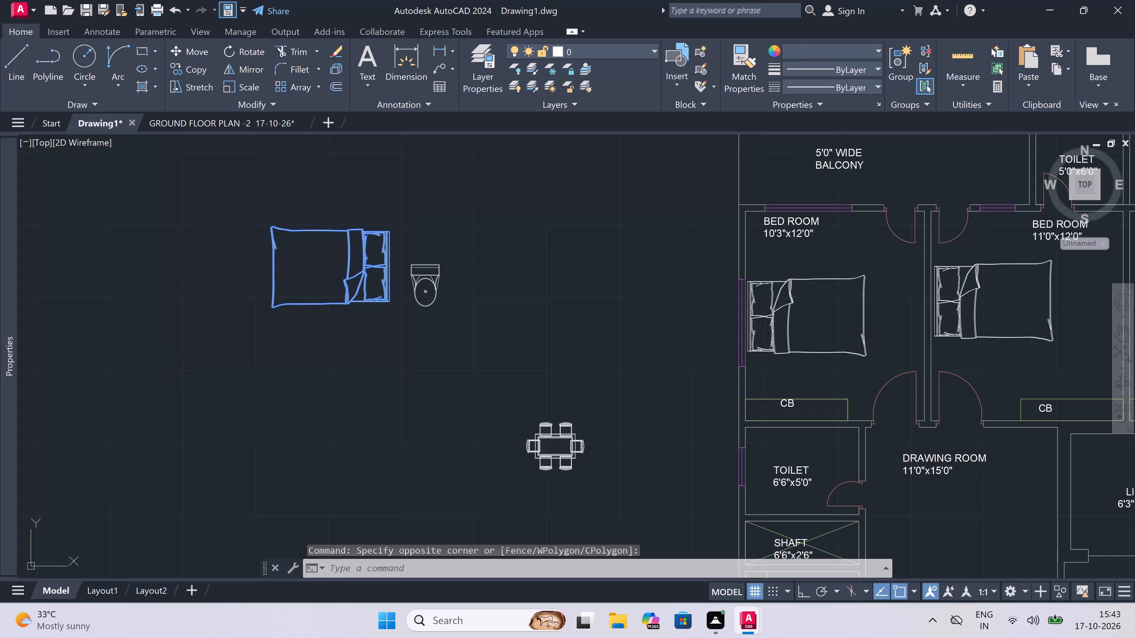
Copy the spare WC by its cistern's back-edge midpoint into the upper-left 5'0"x6'0" toilet, cistern against the window wall.
click(452, 252)
click(313, 370)
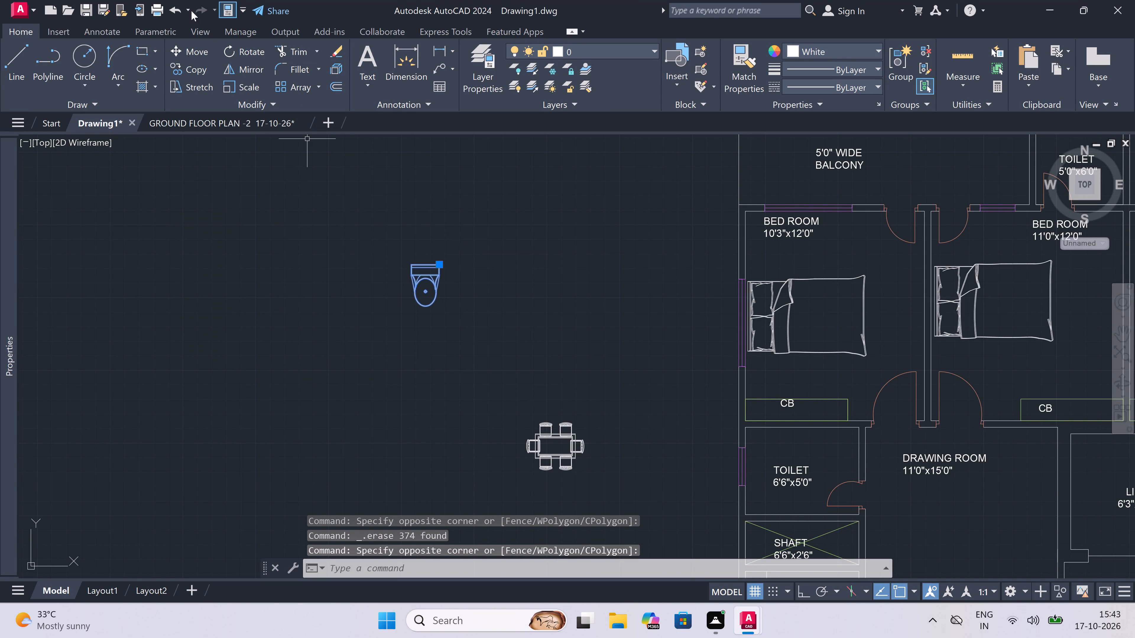
scroll(367, 348, down, 2)
scroll(367, 348, up, 1)
click(197, 67)
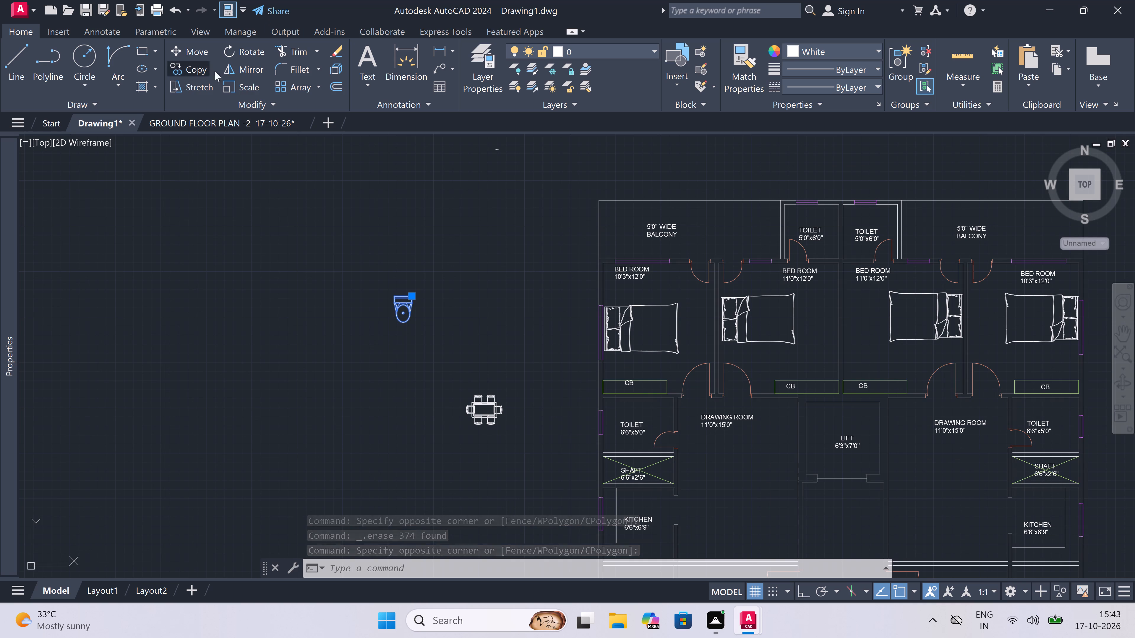
scroll(413, 292, up, 4)
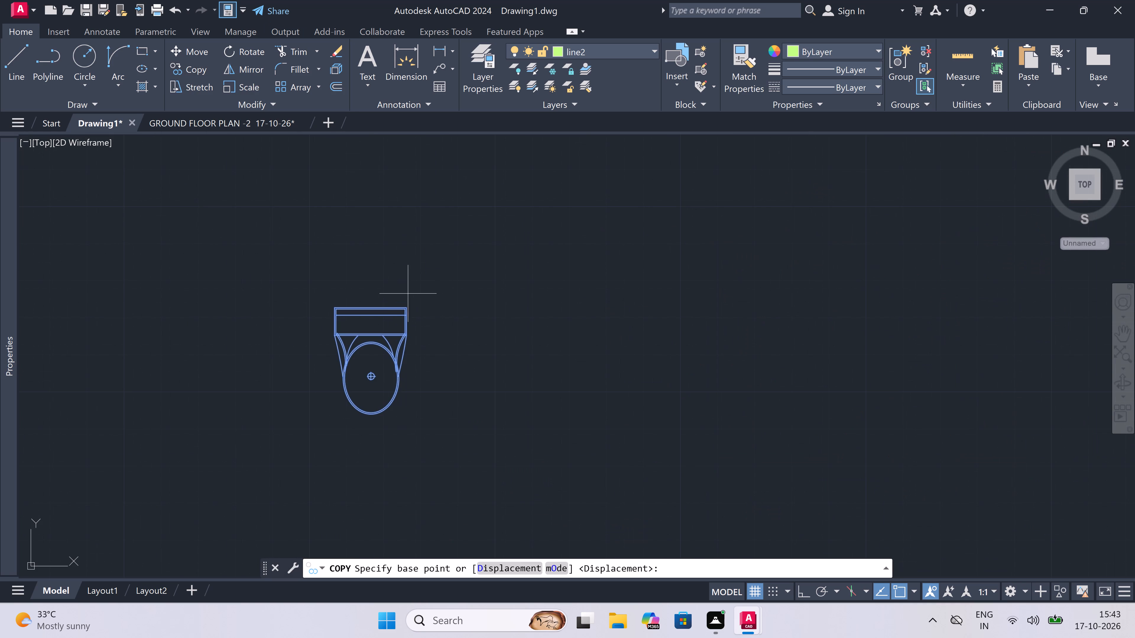
click(368, 309)
scroll(479, 324, down, 5)
scroll(702, 286, up, 1)
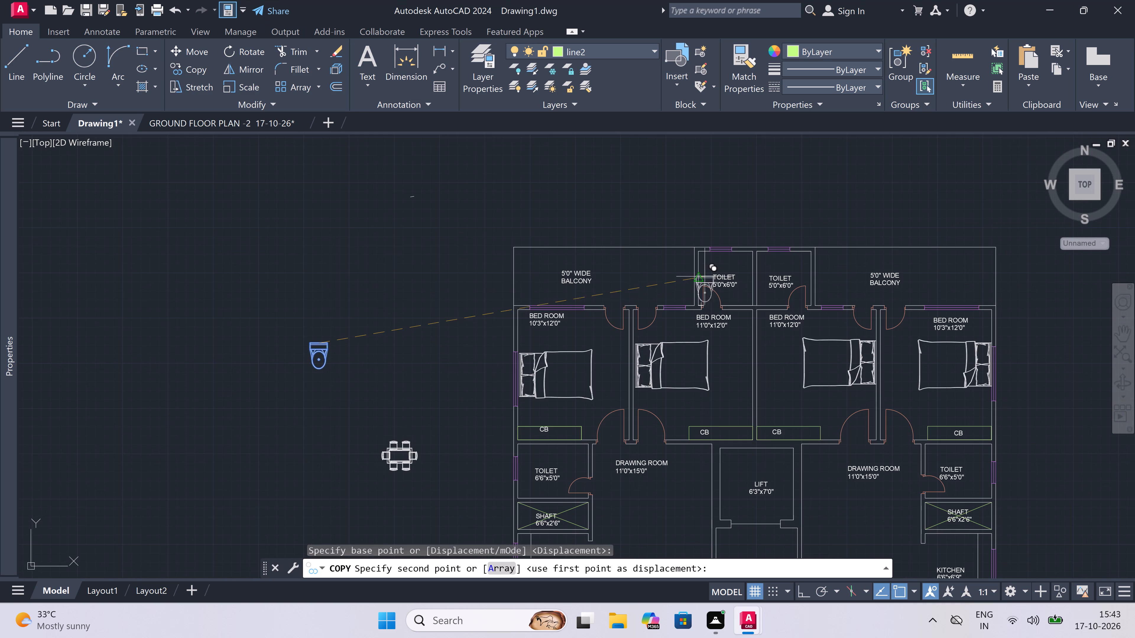
scroll(716, 270, up, 1)
scroll(730, 243, up, 4)
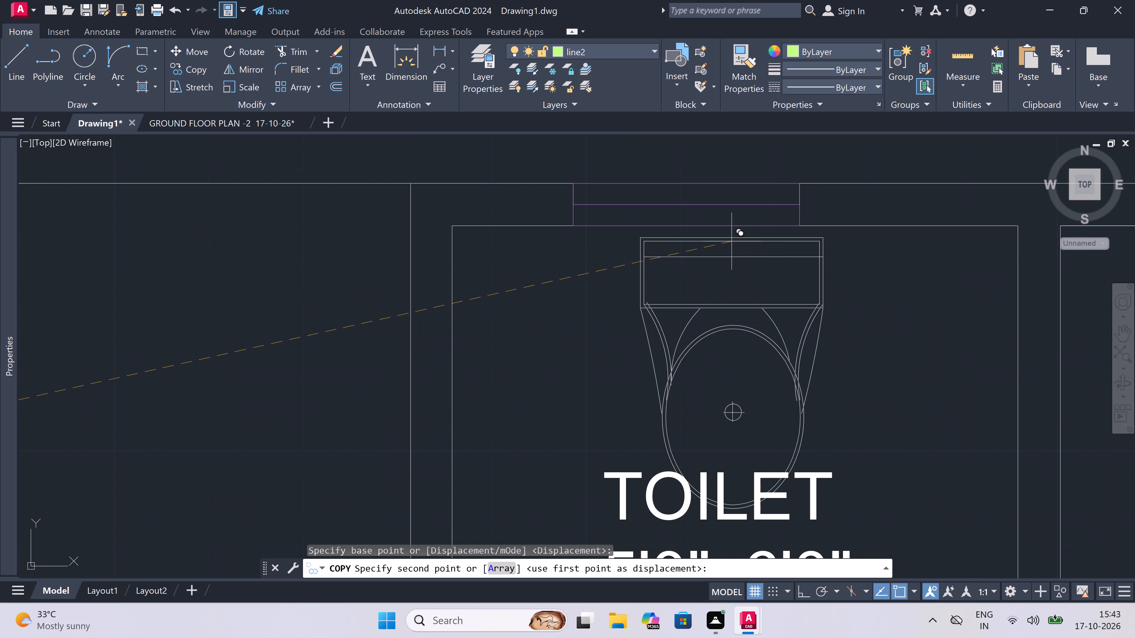
scroll(754, 241, up, 3)
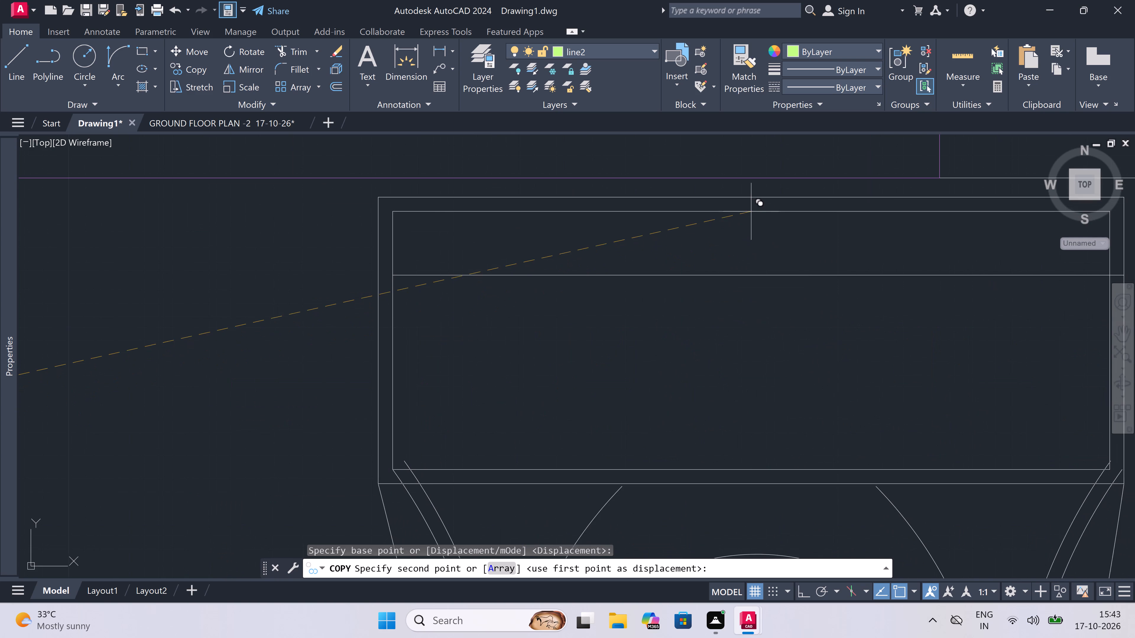
click(745, 207)
Place another WC copy in the adjoining upper-right 5'0"x6'0" toilet, cistern against the window wall, and end copying.
scroll(307, 318, down, 5)
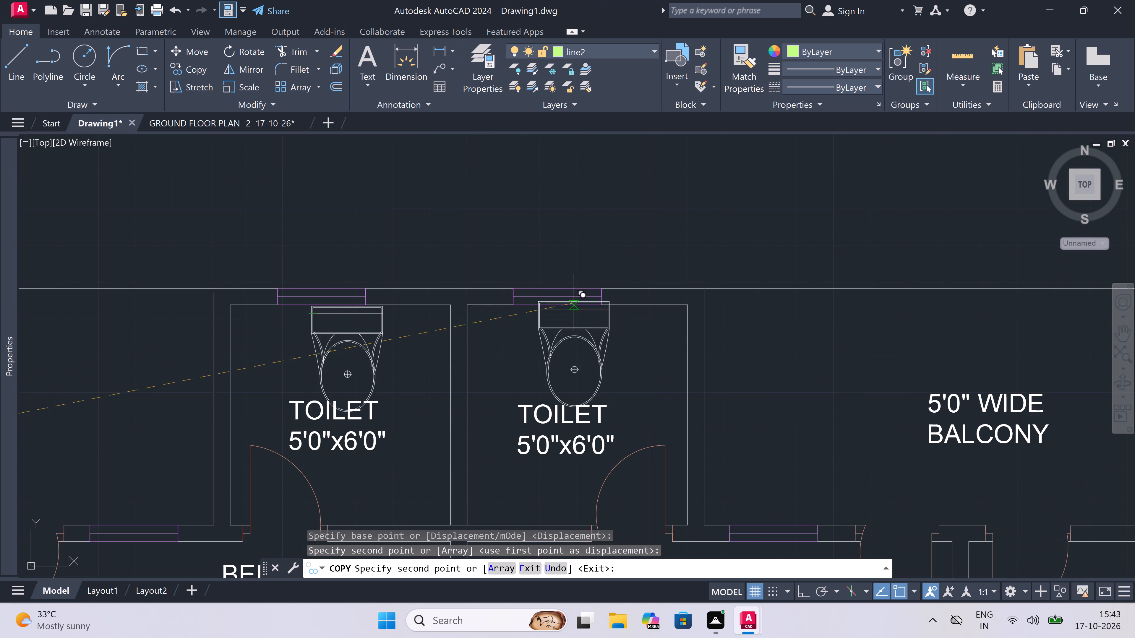
scroll(573, 309, up, 2)
scroll(538, 305, up, 4)
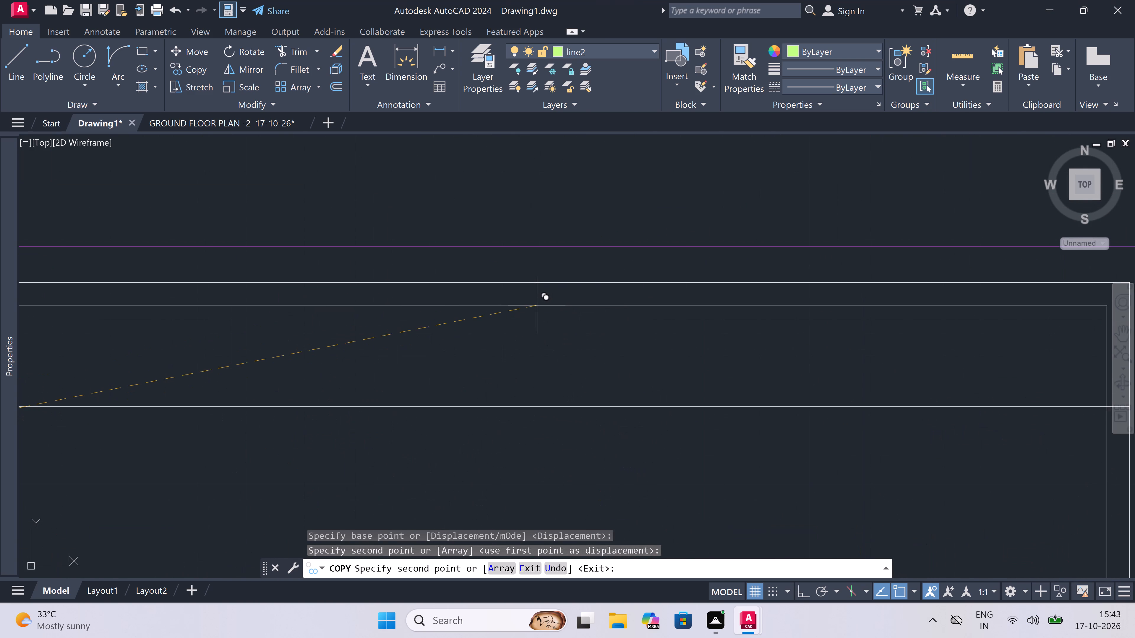
click(528, 304)
scroll(529, 274, down, 12)
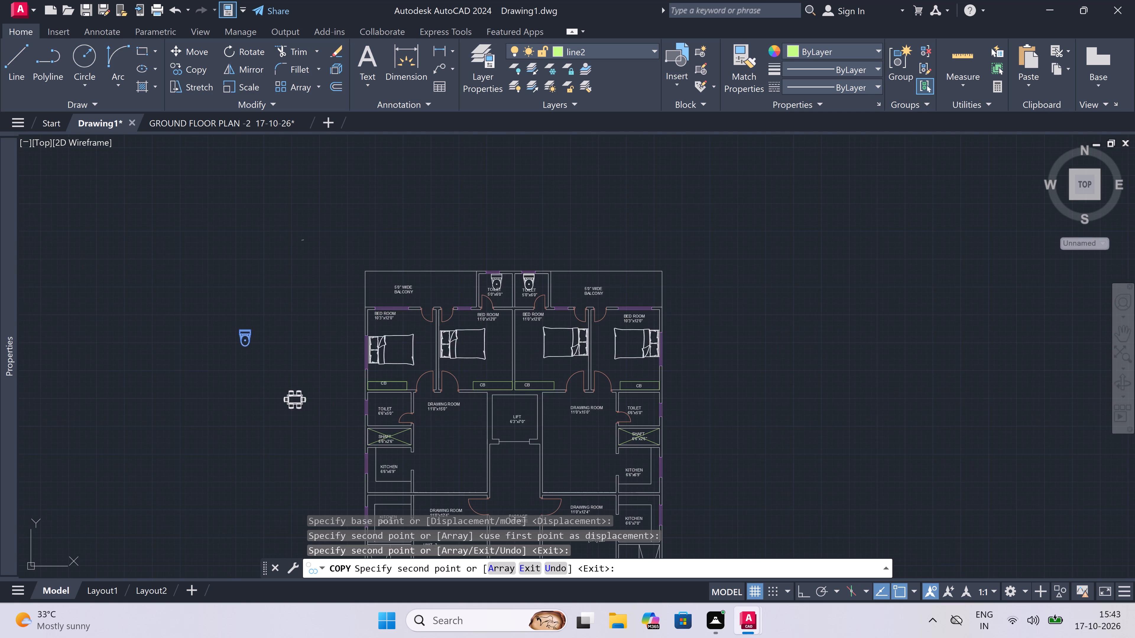
scroll(528, 274, down, 3)
scroll(499, 436, up, 2)
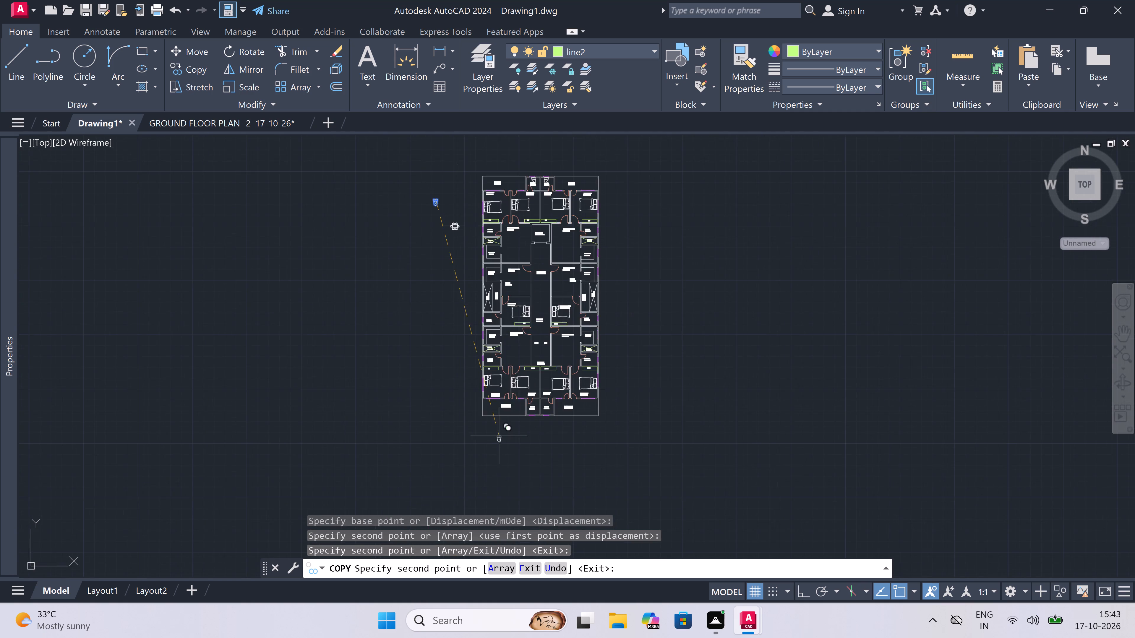
scroll(497, 436, up, 1)
scroll(497, 436, down, 3)
scroll(507, 376, up, 2)
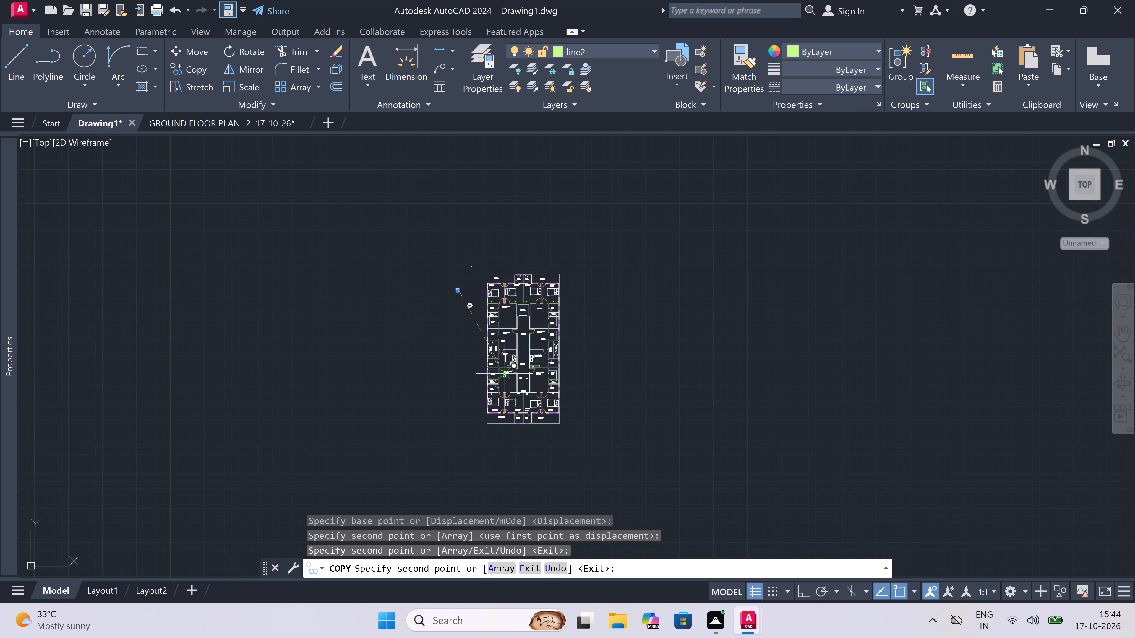
scroll(507, 376, up, 1)
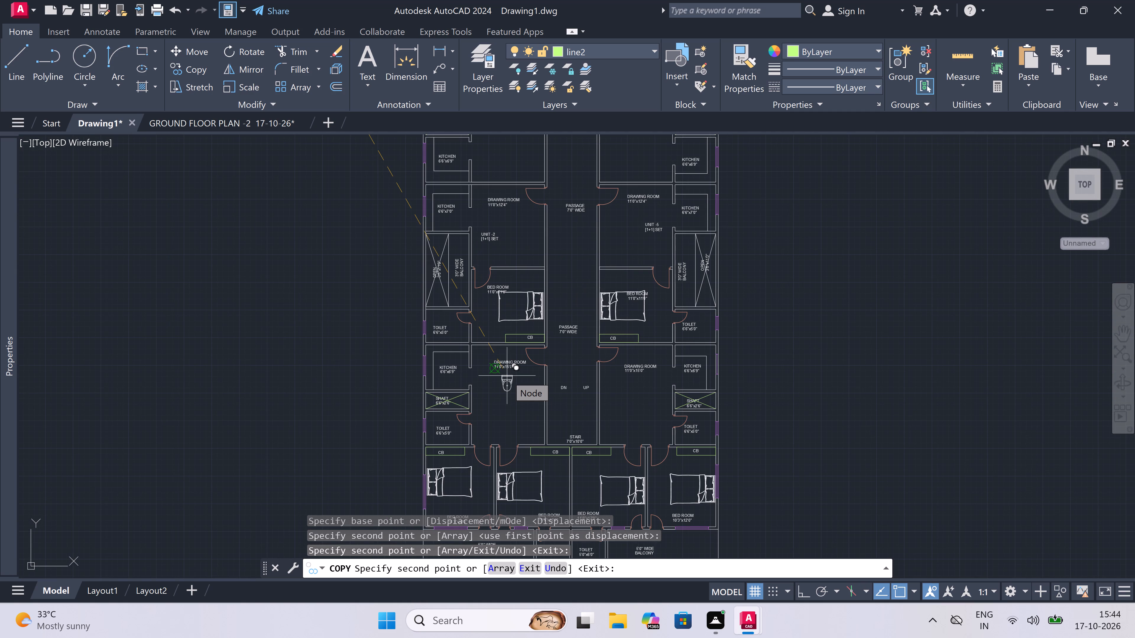
scroll(507, 376, down, 3)
key(Escape)
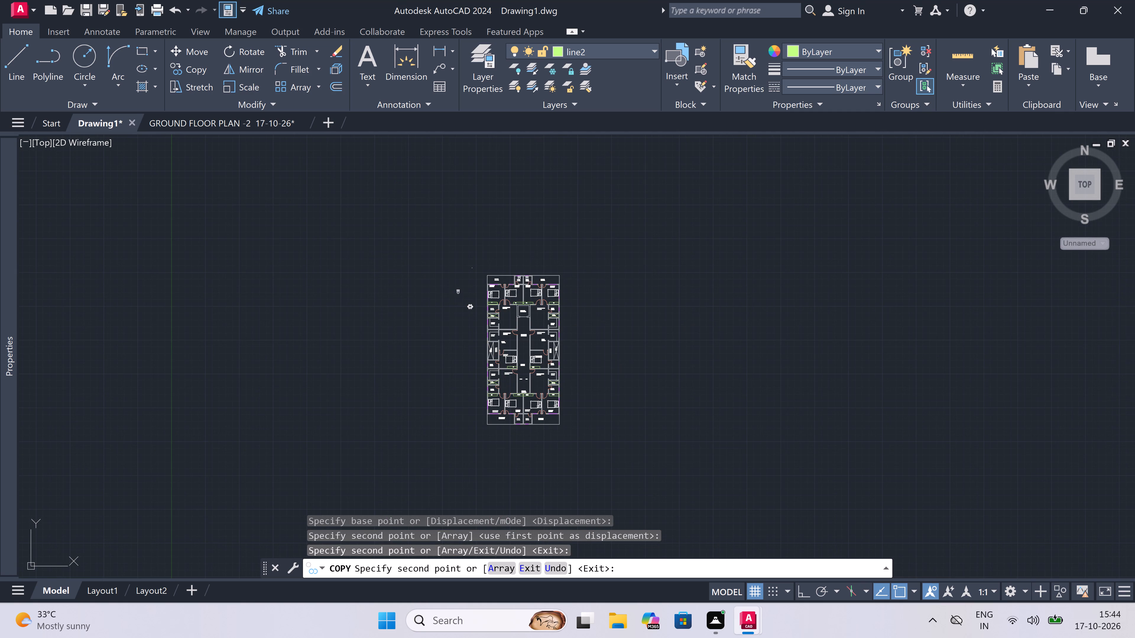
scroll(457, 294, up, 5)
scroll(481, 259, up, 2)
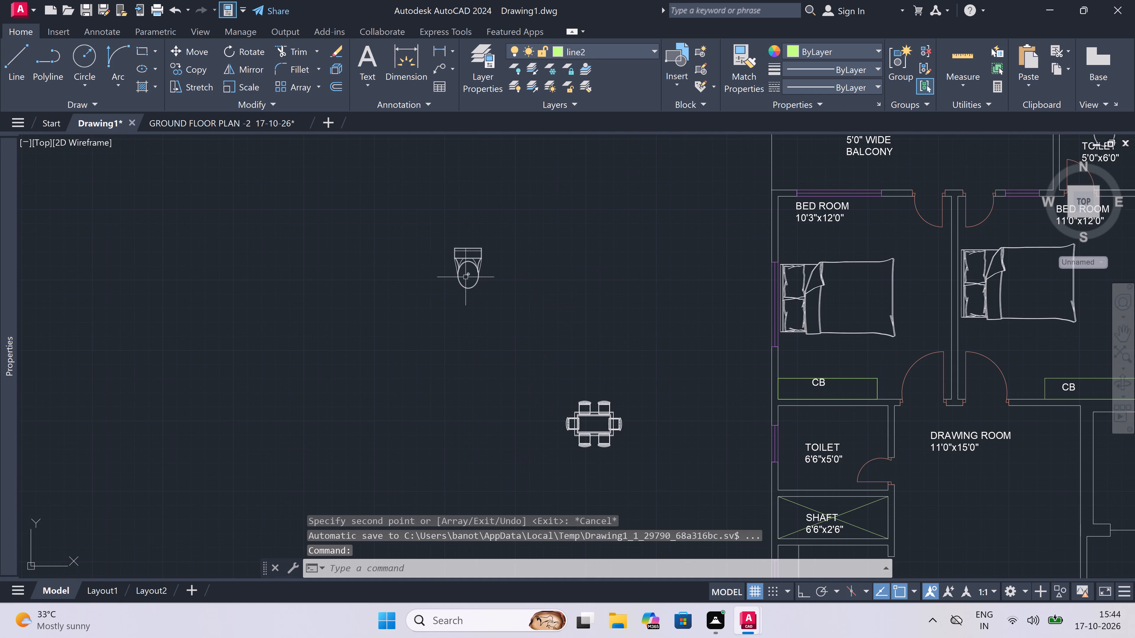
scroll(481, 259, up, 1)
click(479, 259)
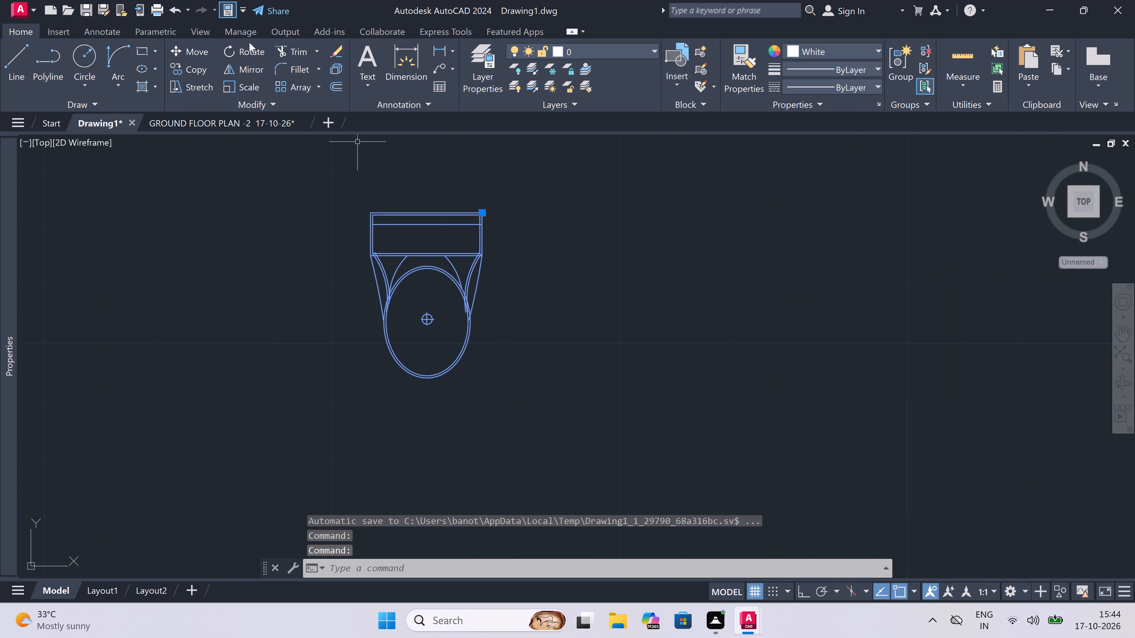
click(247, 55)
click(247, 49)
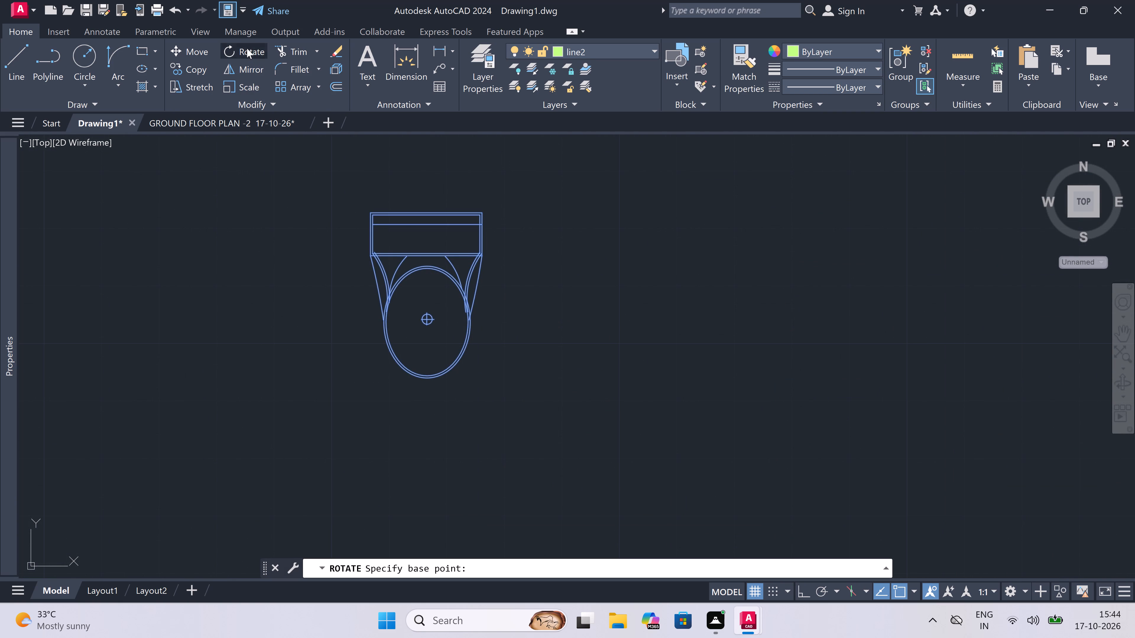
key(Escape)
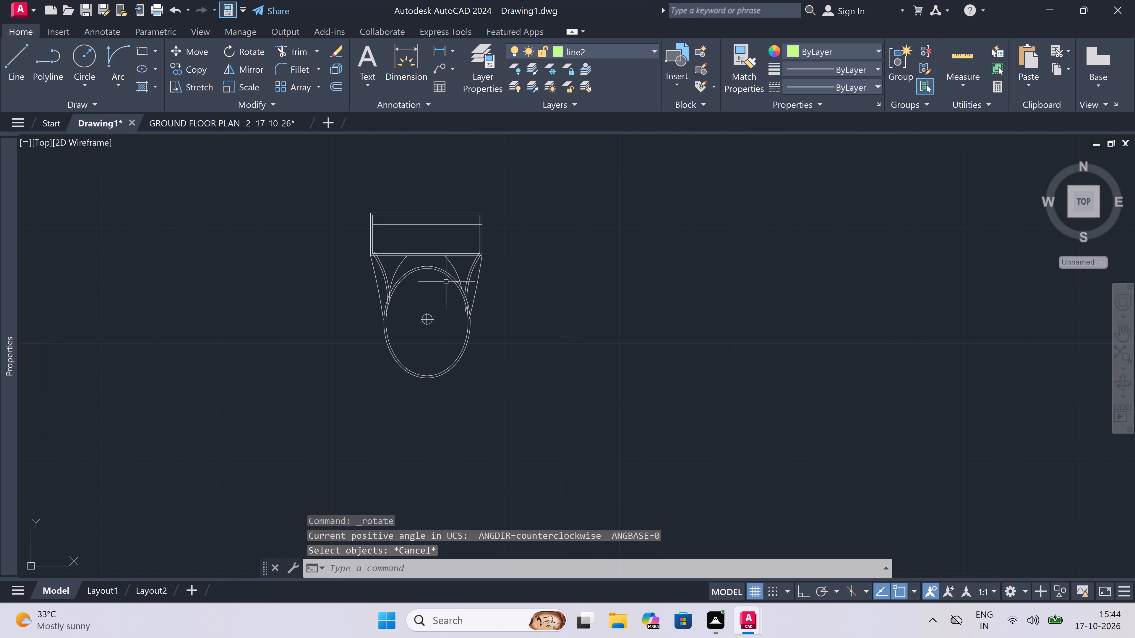
Rotate the spare WC outside the plan a quarter turn counterclockwise about its bowl, using Ortho.
click(445, 278)
click(326, 188)
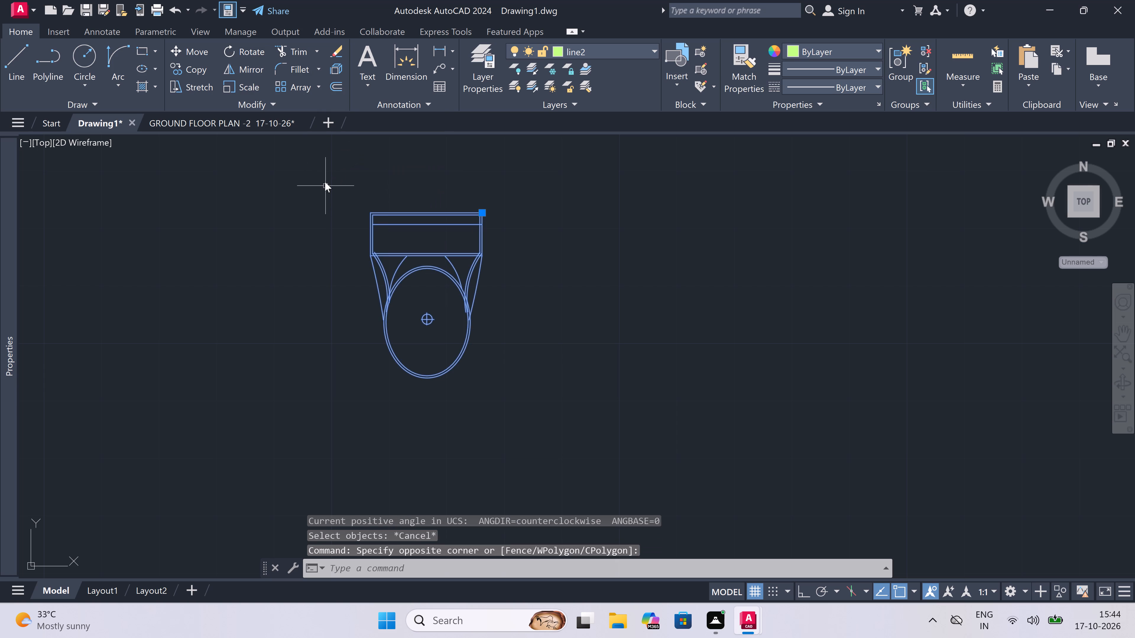
click(252, 48)
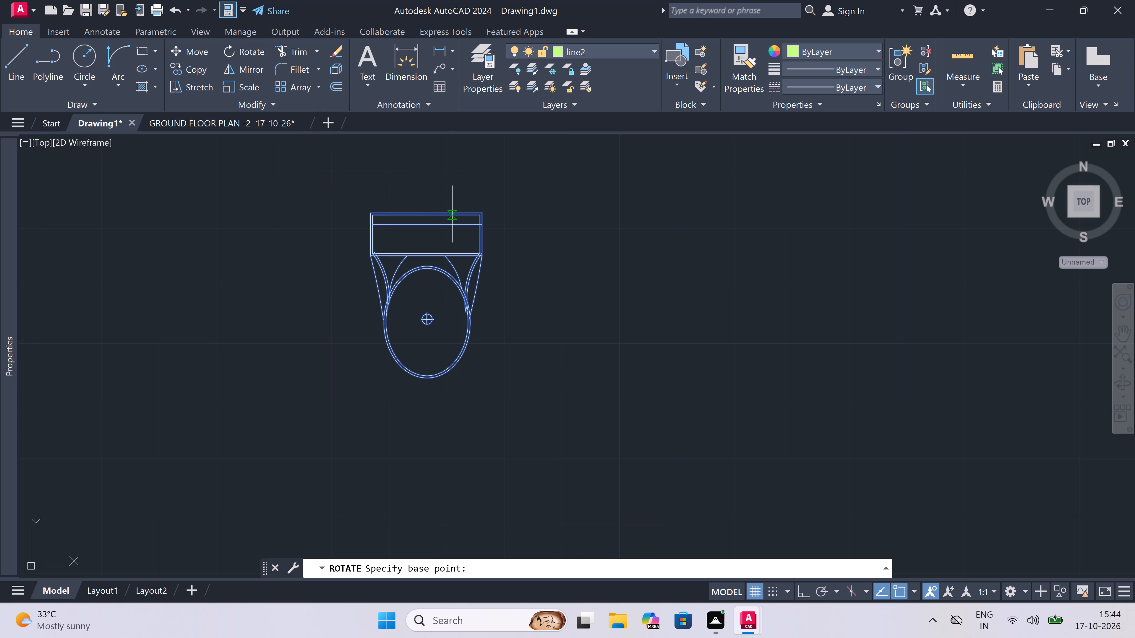
click(432, 307)
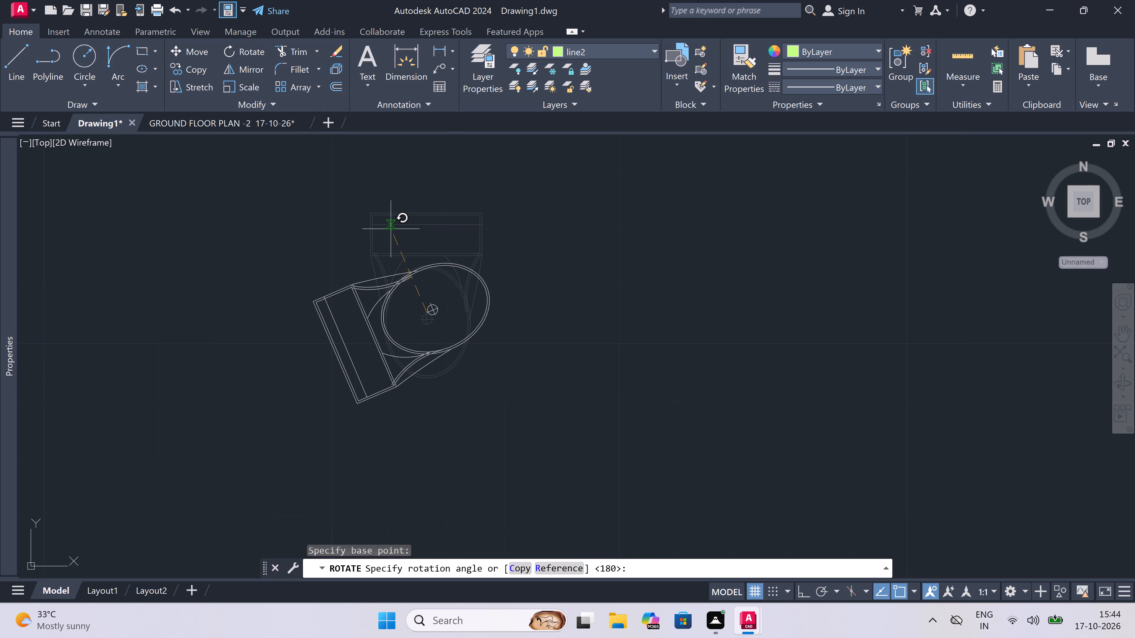
key(F8)
click(416, 234)
Copy the rotated spare WC by its cistern's back-edge midpoint into the left 6'6"x5'0" toilet above the upper shaft, cistern against the window wall.
click(407, 269)
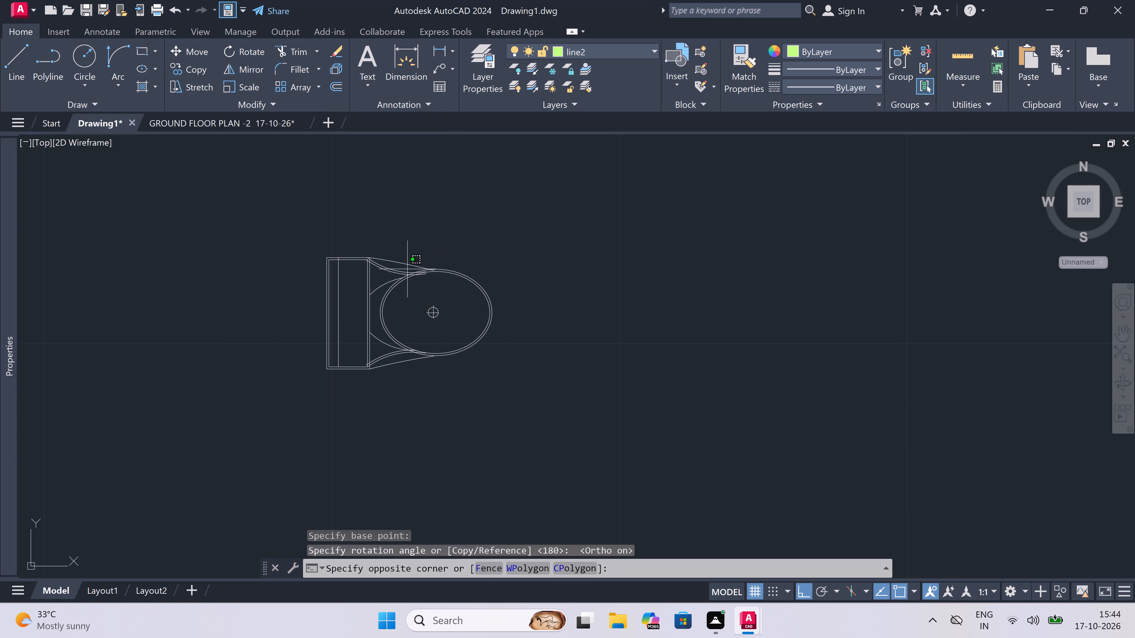
click(331, 312)
click(189, 67)
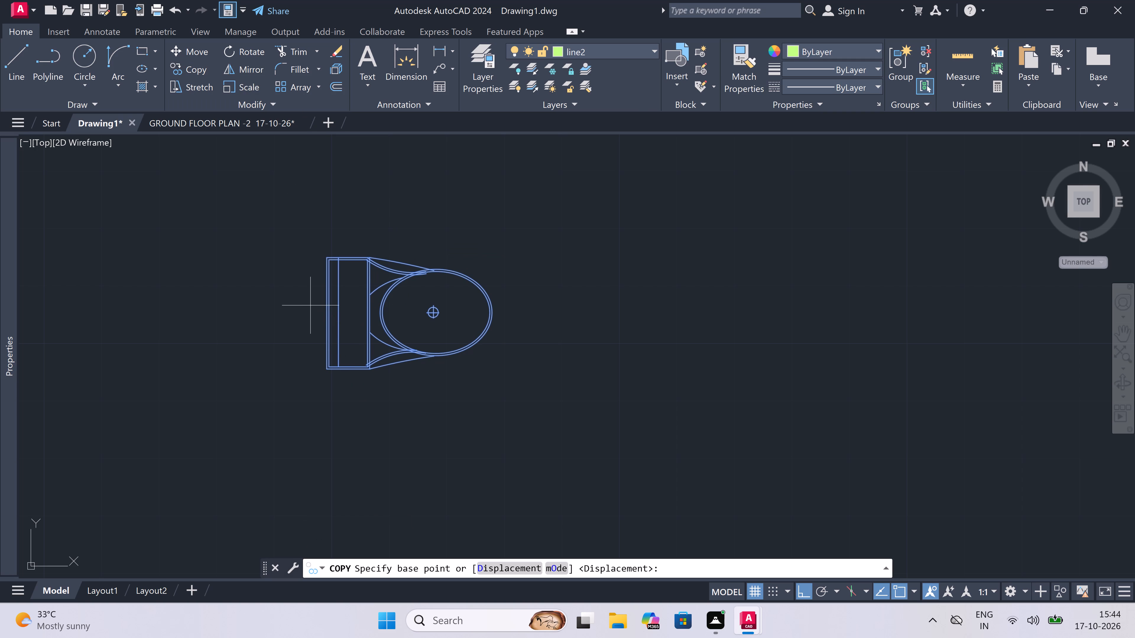
click(327, 313)
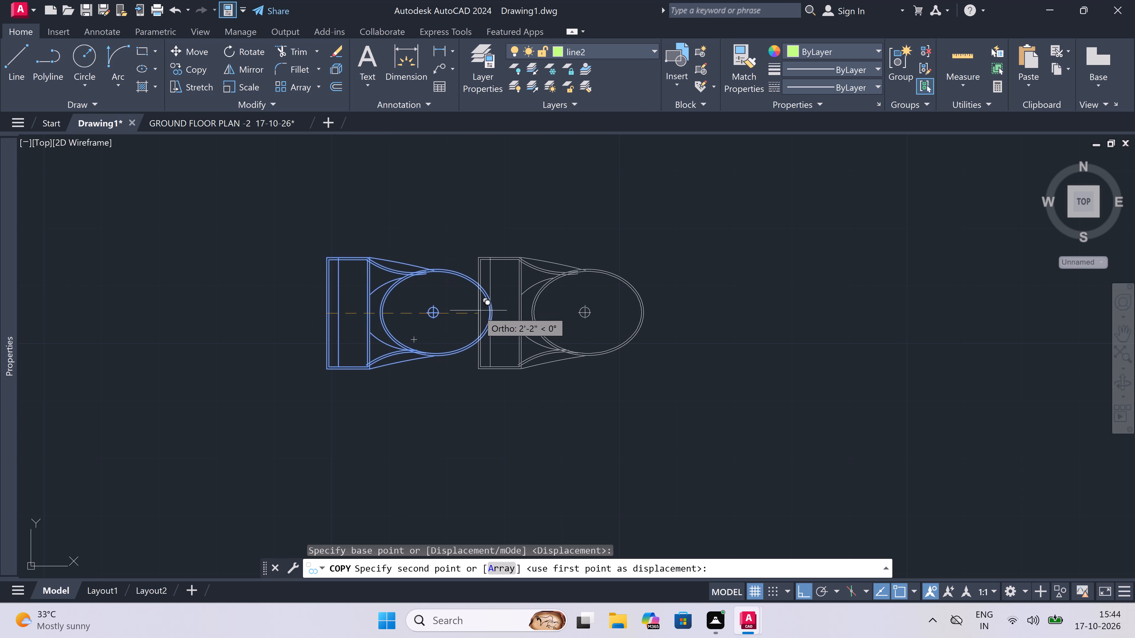
key(F8)
scroll(467, 315, down, 6)
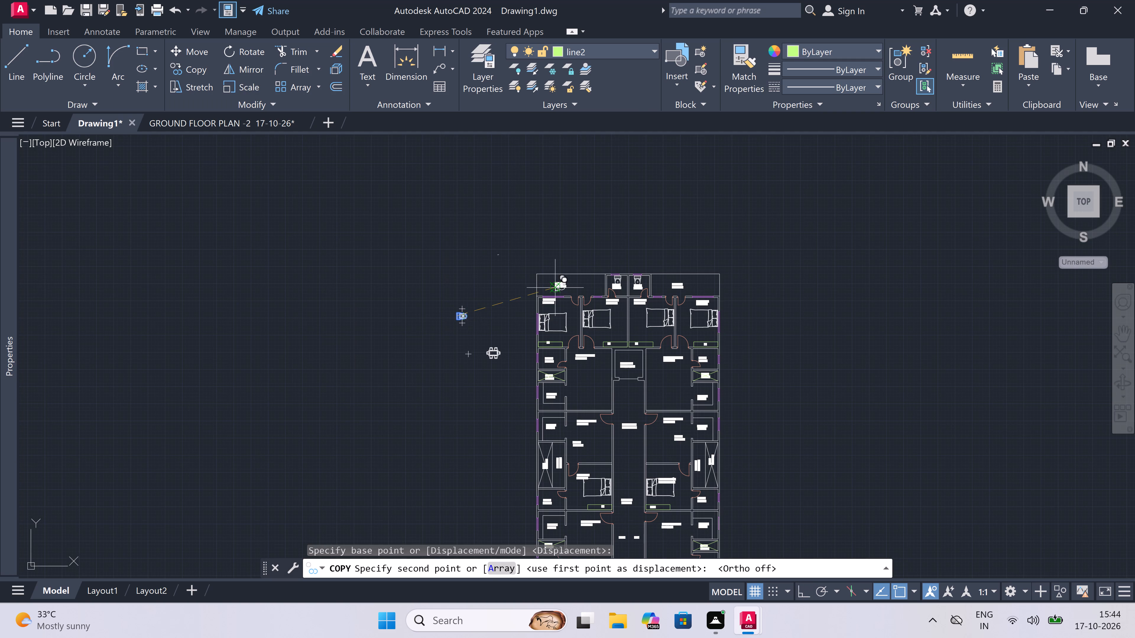
scroll(544, 356, up, 5)
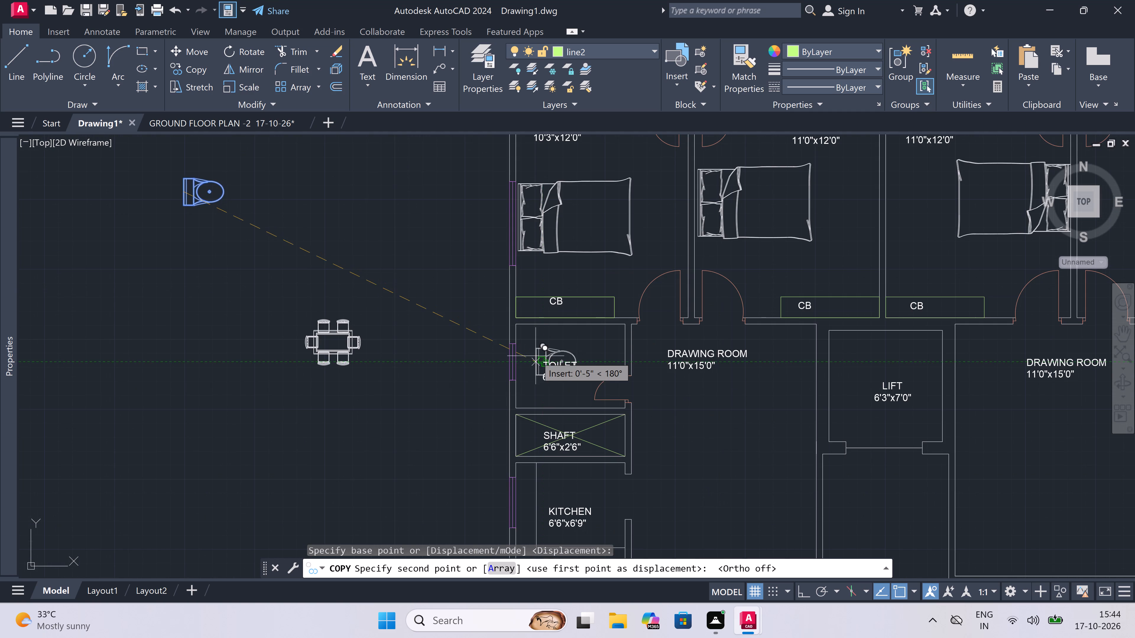
scroll(523, 362, up, 8)
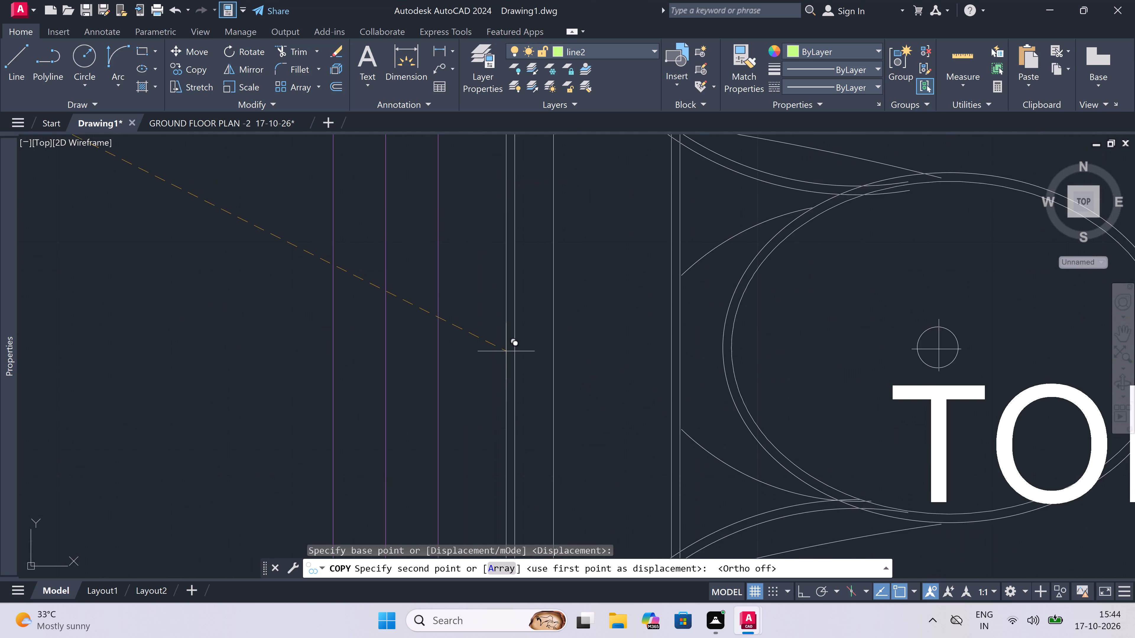
click(458, 331)
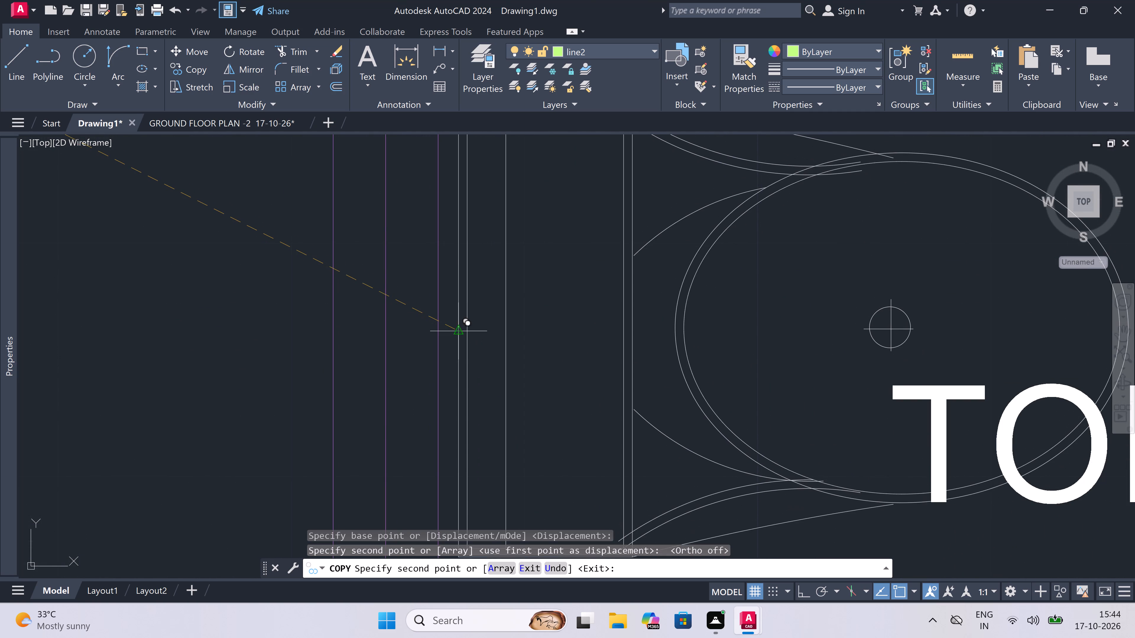
Place another WC copy in the left 6'6"x5'0" toilet below the open area and balcony, cistern against the window wall.
scroll(469, 267, down, 12)
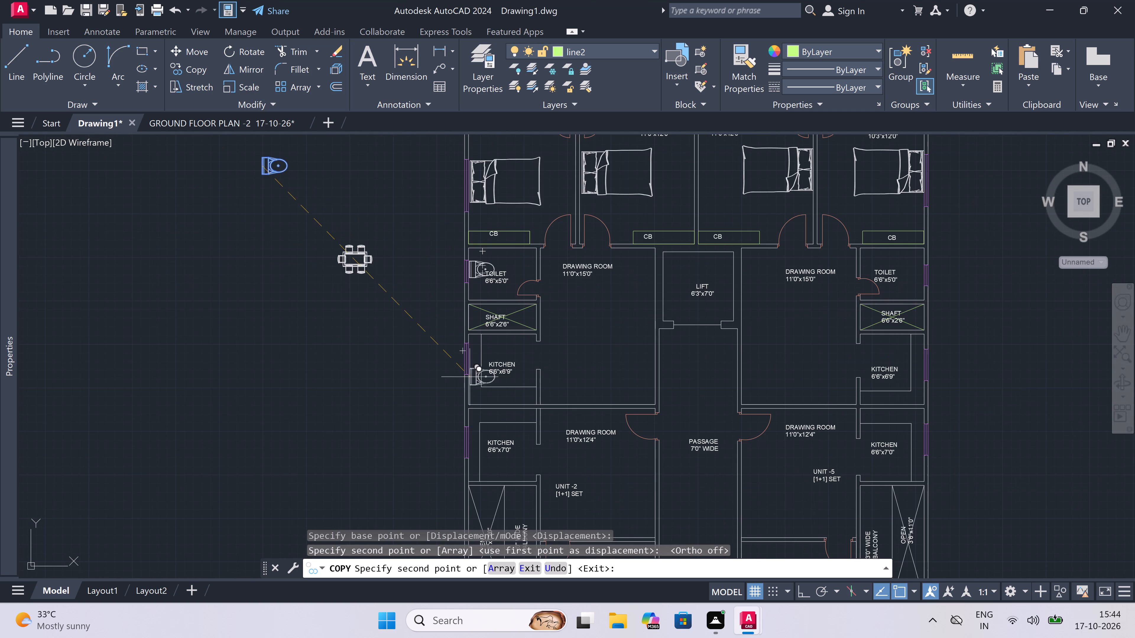
scroll(468, 348, down, 3)
scroll(451, 493, up, 2)
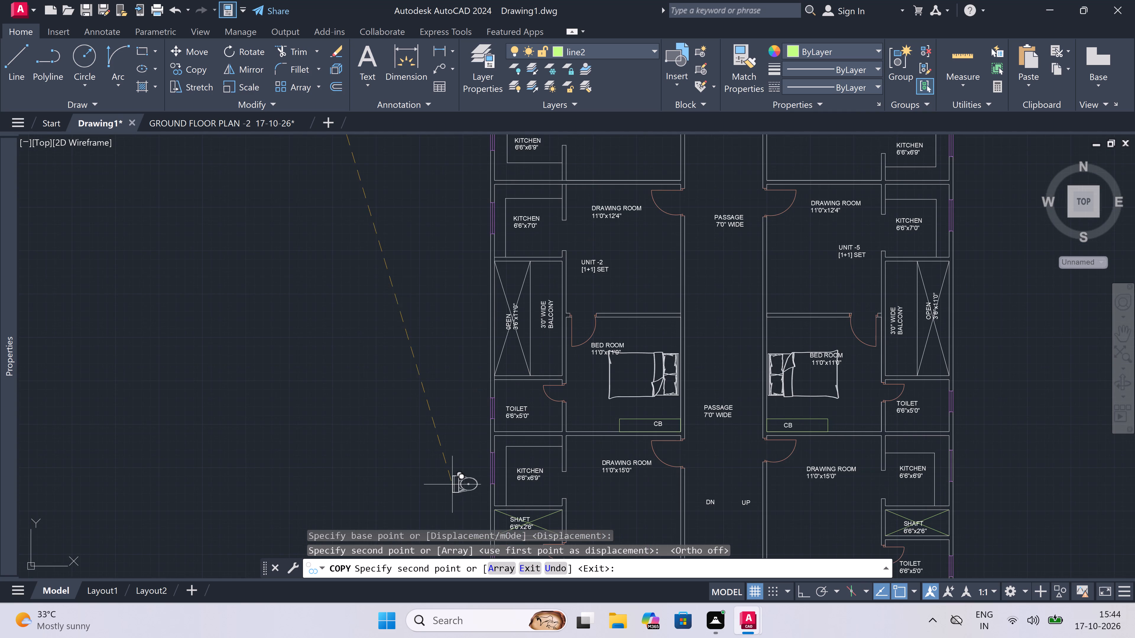
scroll(476, 450, up, 5)
scroll(565, 262, down, 4)
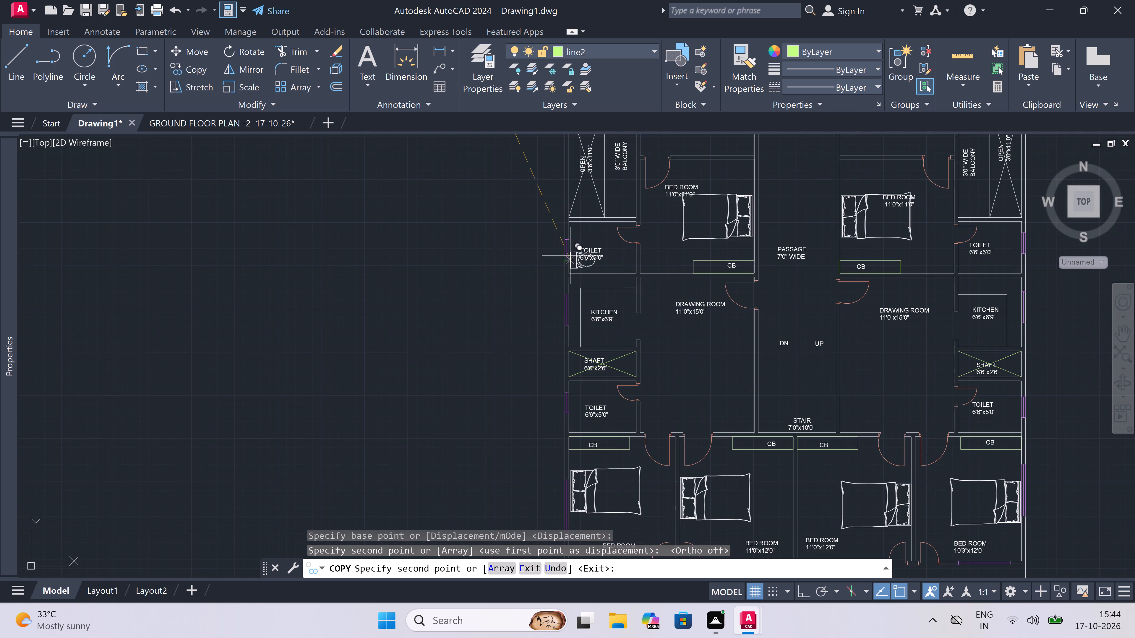
scroll(579, 246, up, 3)
scroll(546, 257, up, 3)
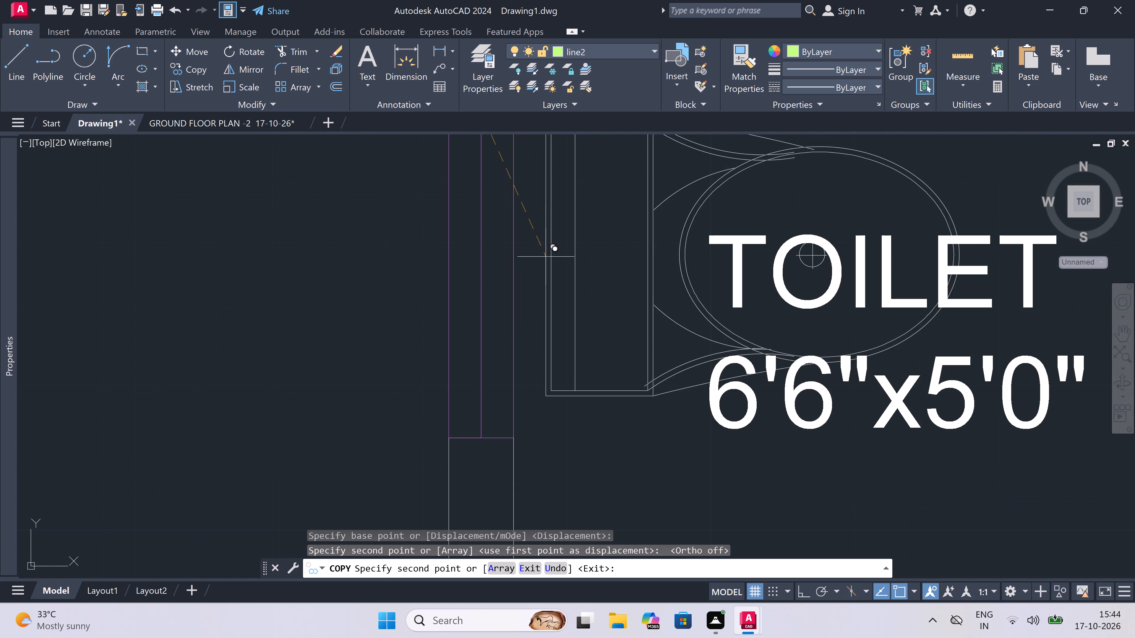
click(528, 270)
Place a third WC copy in the left 6'6"x5'0" toilet below the lower shaft, cistern against the window wall, and end copying.
scroll(523, 263, down, 5)
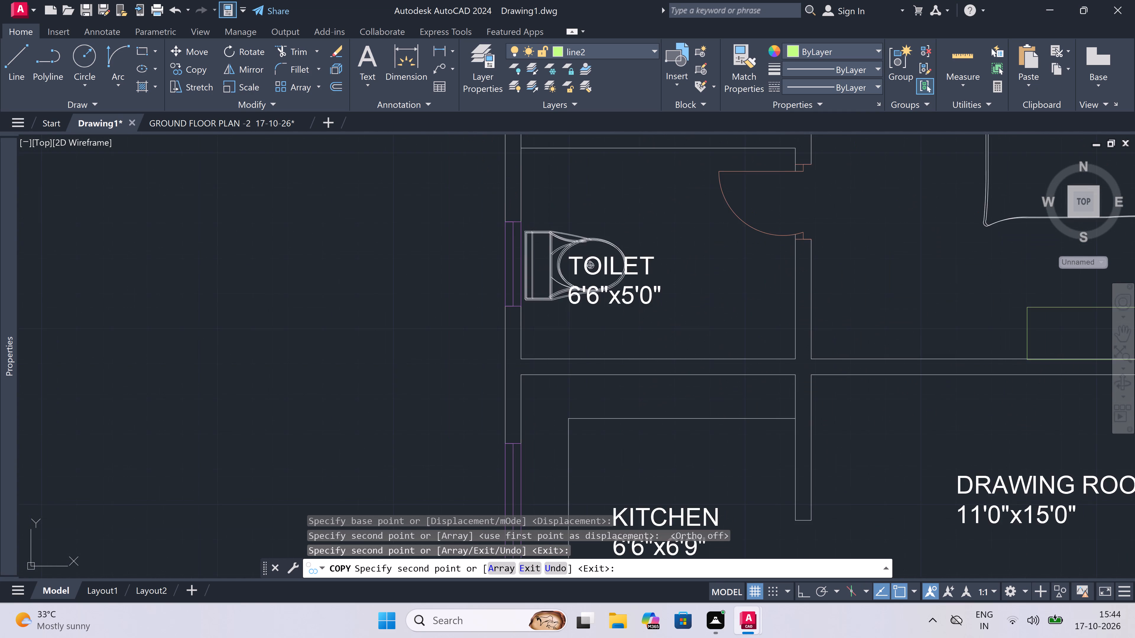
scroll(523, 263, down, 7)
scroll(526, 300, up, 4)
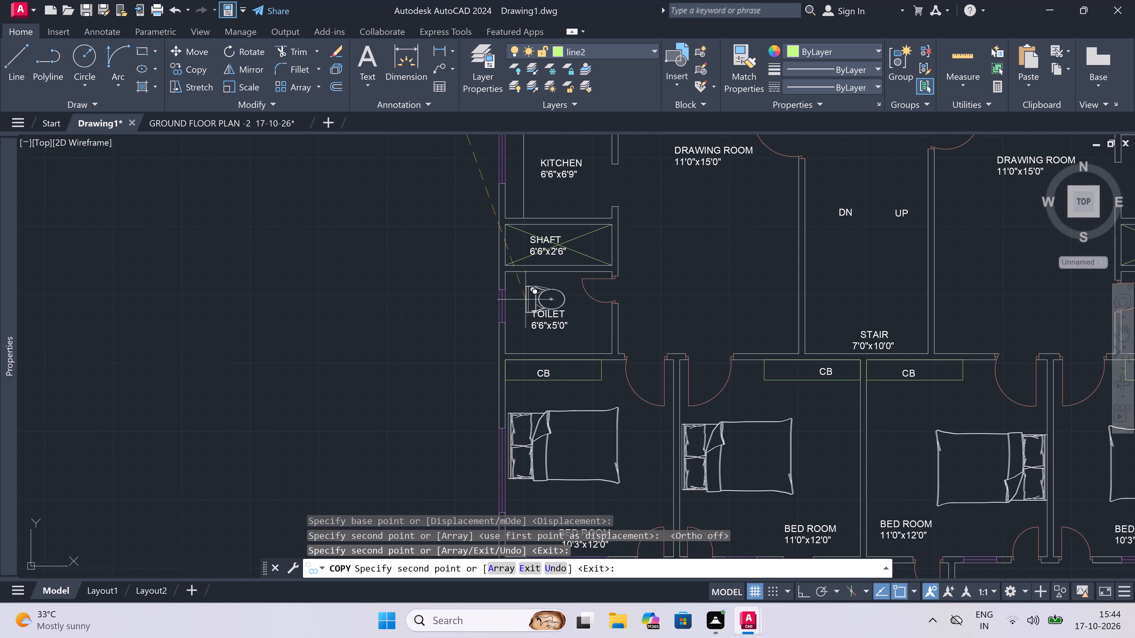
scroll(508, 309, up, 8)
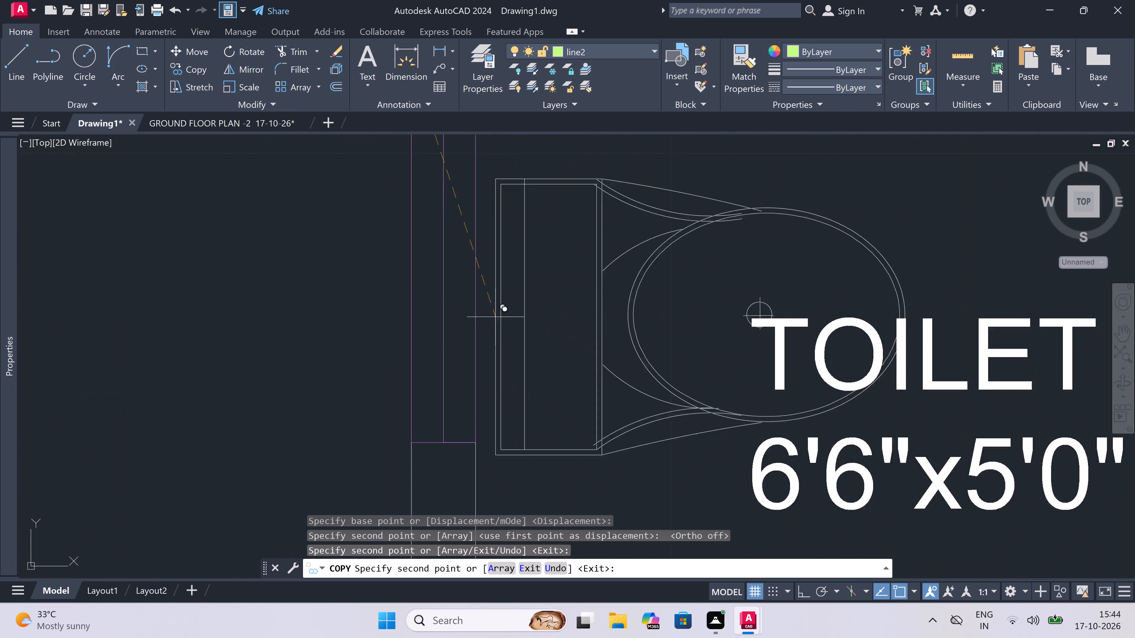
scroll(481, 279, up, 2)
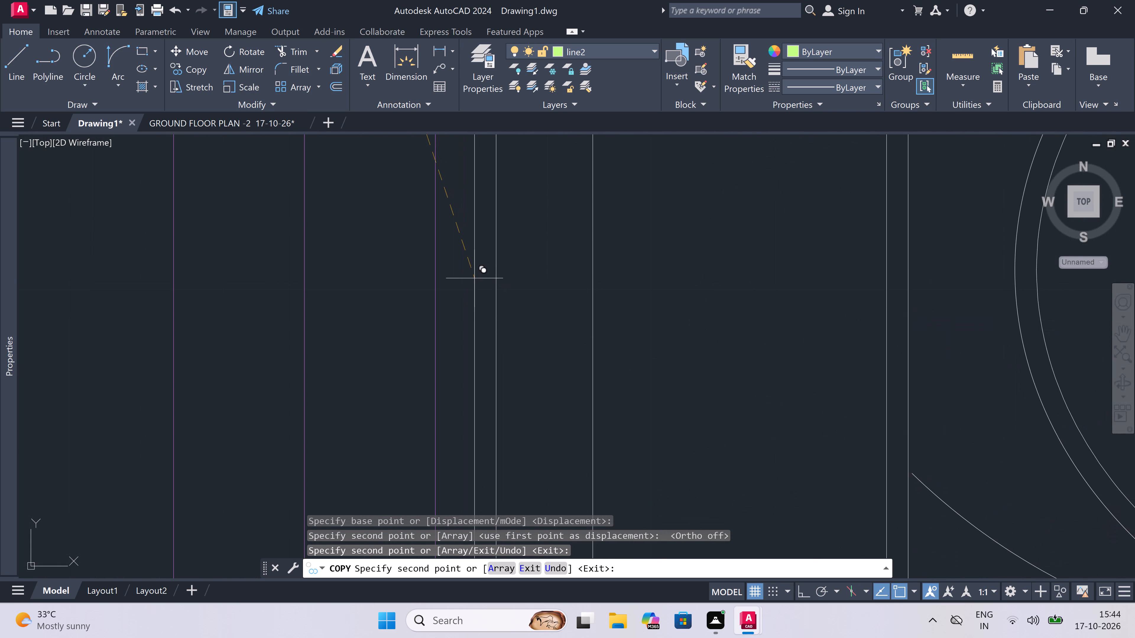
click(467, 278)
scroll(465, 315, down, 14)
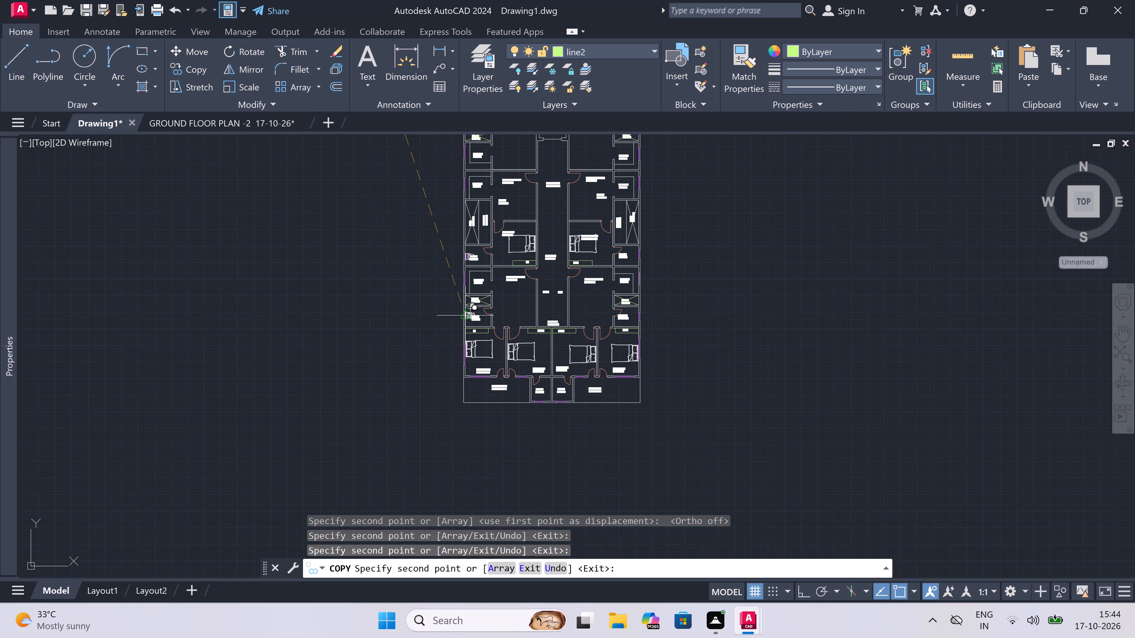
key(Escape)
Rotate the spare WC outside the plan a half turn about its bowl, using Ortho.
scroll(458, 385, down, 3)
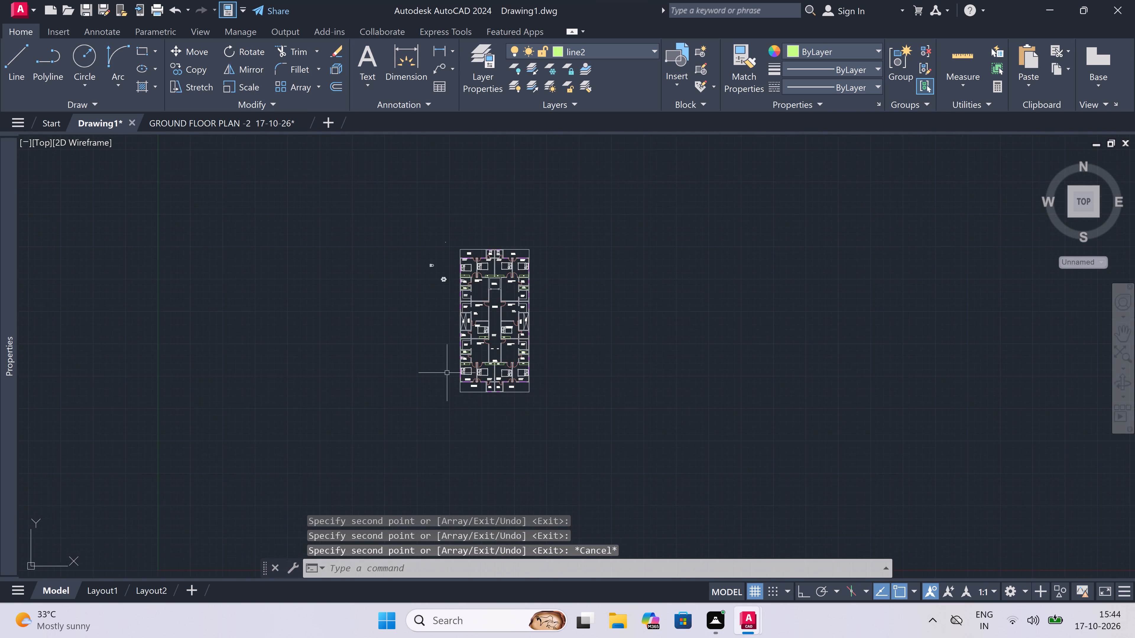
scroll(434, 317, up, 5)
scroll(437, 306, down, 3)
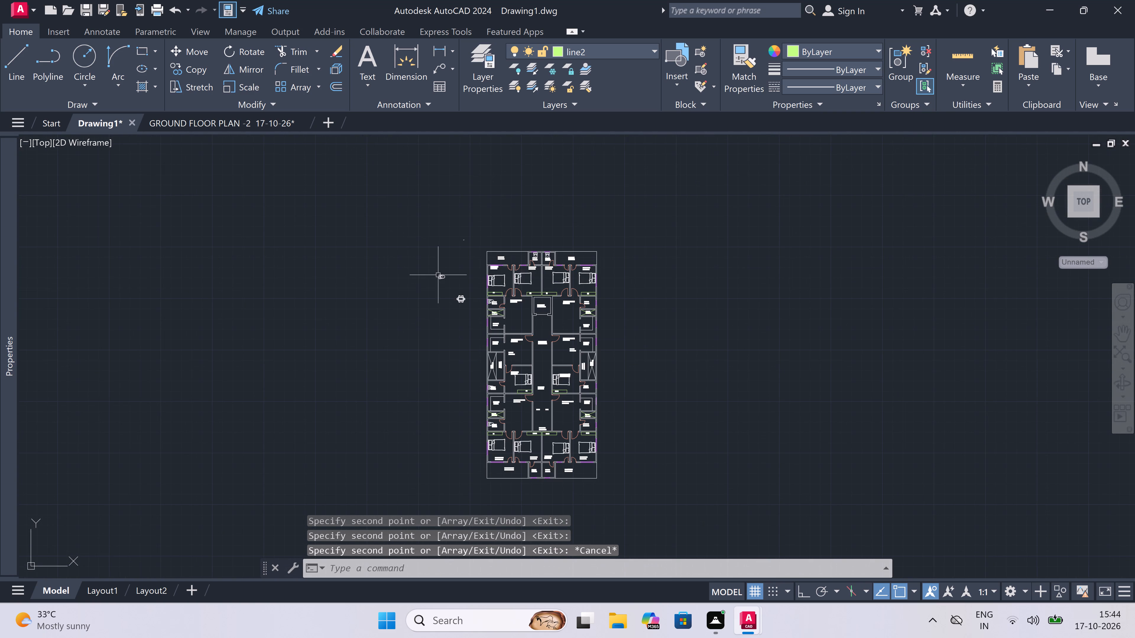
scroll(438, 275, up, 4)
scroll(462, 276, up, 2)
double_click(462, 276)
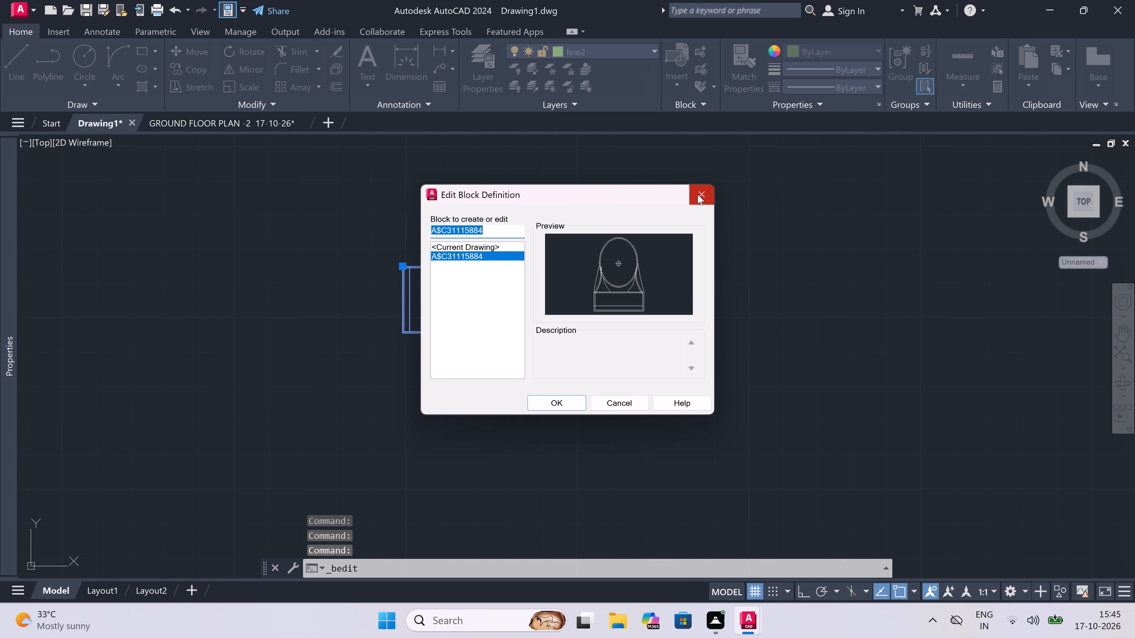
click(699, 194)
double_click(643, 232)
click(361, 364)
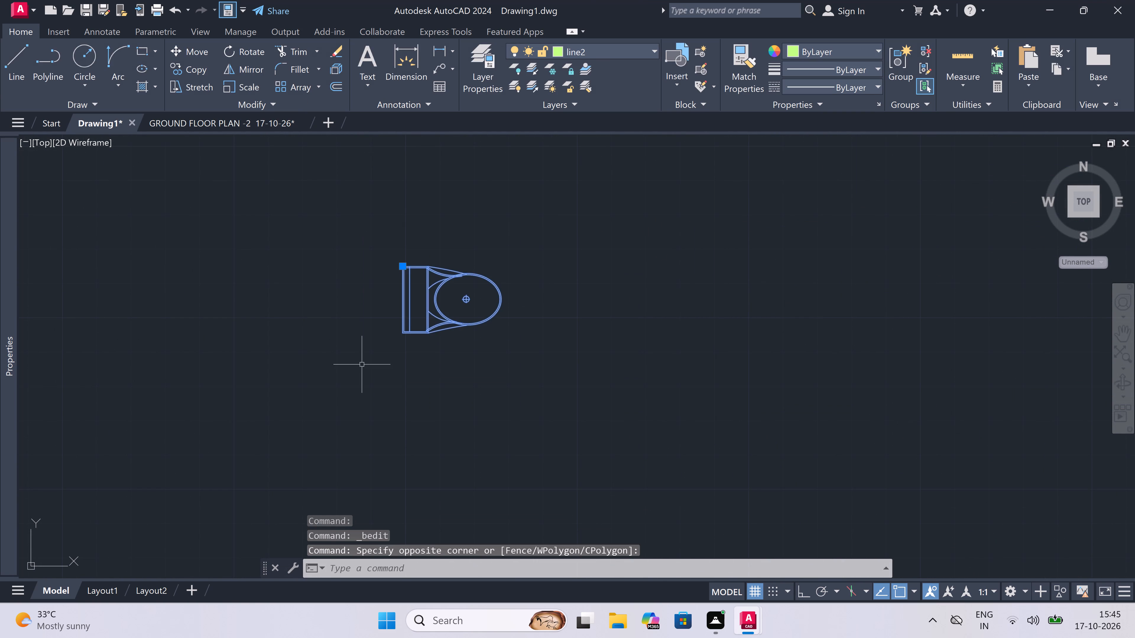
click(245, 45)
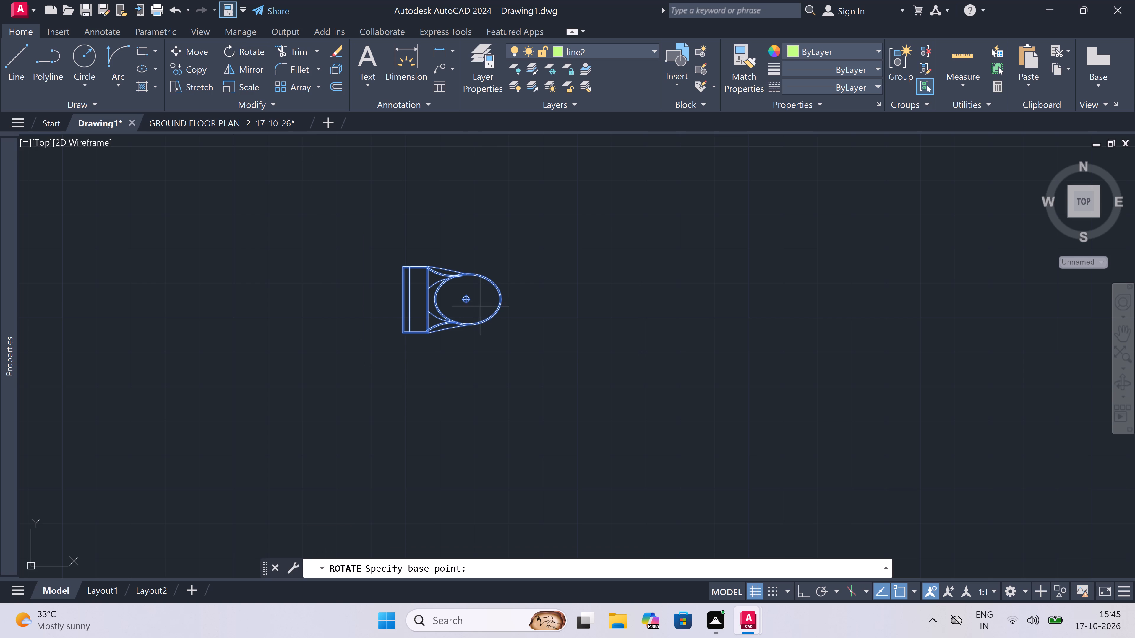
click(475, 306)
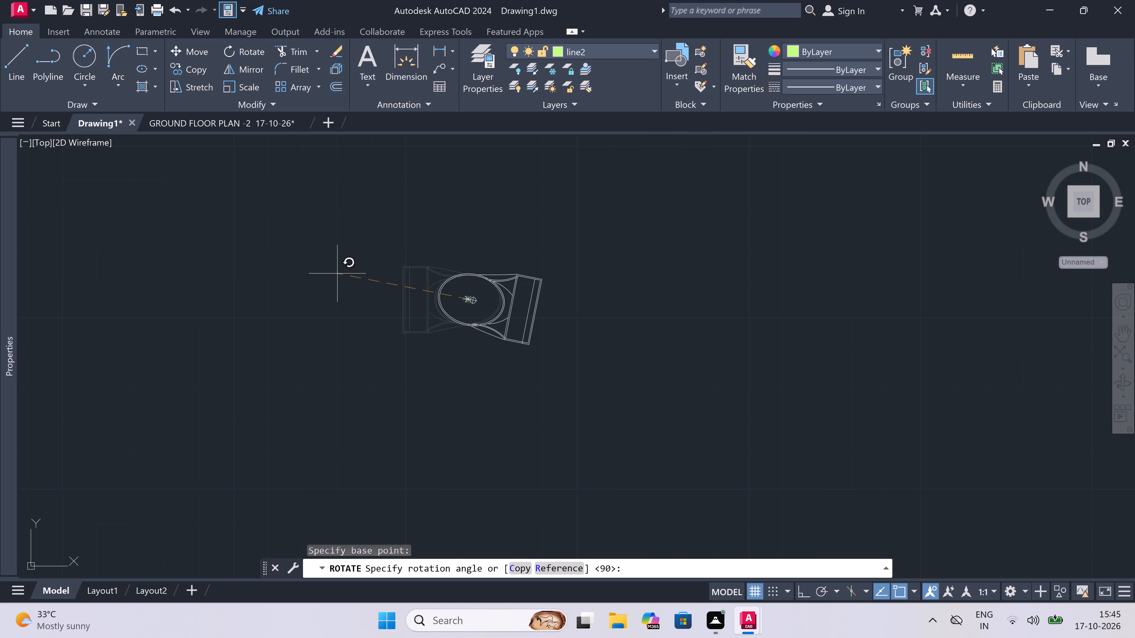
key(F8)
click(326, 344)
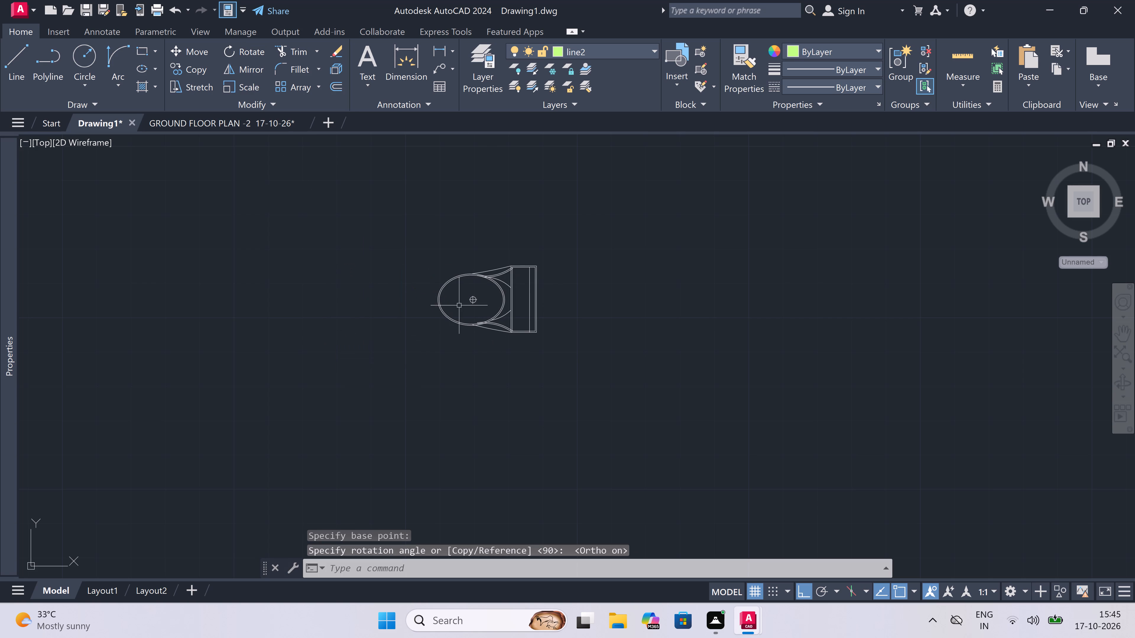
Copy the turned spare WC by its cistern's back-edge midpoint into the right 6'6"x5'0" toilet above the upper shaft, cistern against the window wall.
click(557, 281)
click(173, 387)
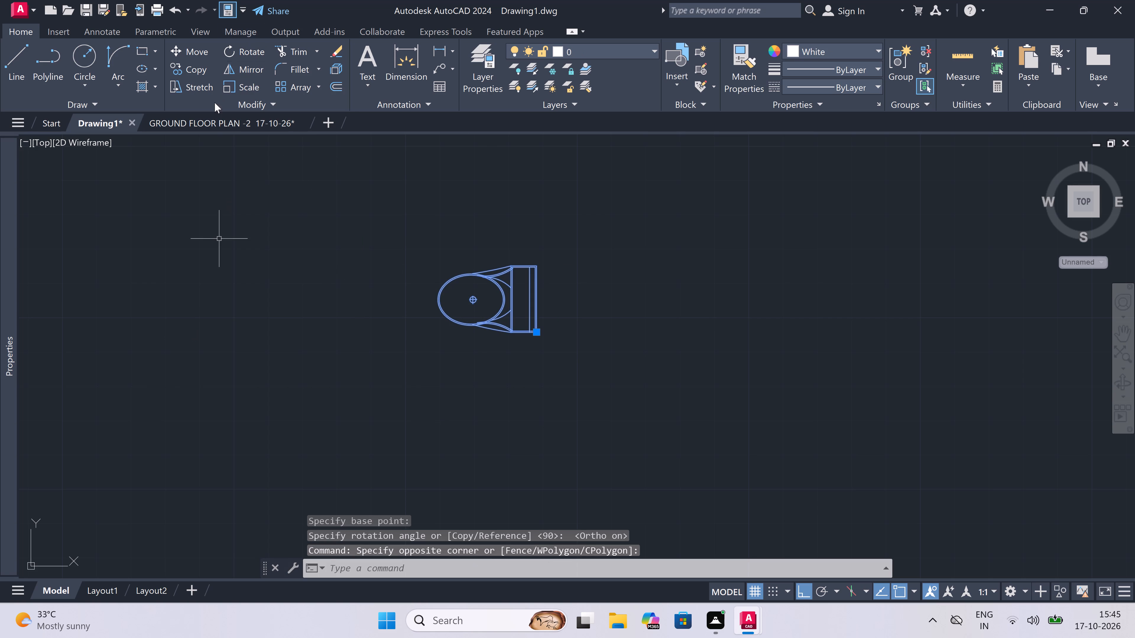
click(193, 67)
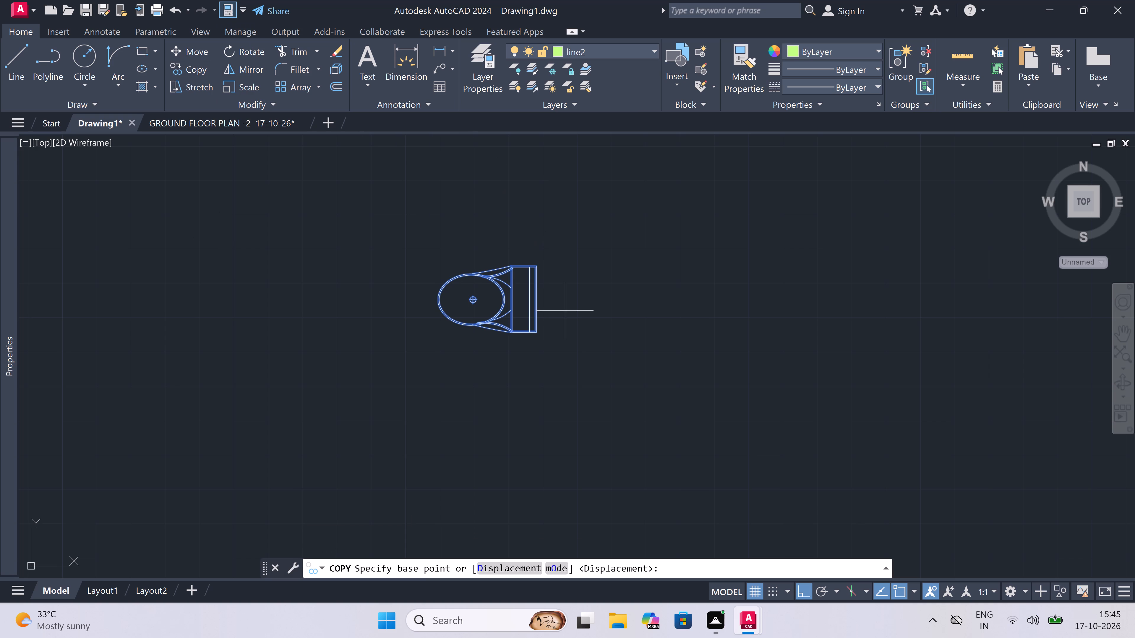
click(536, 303)
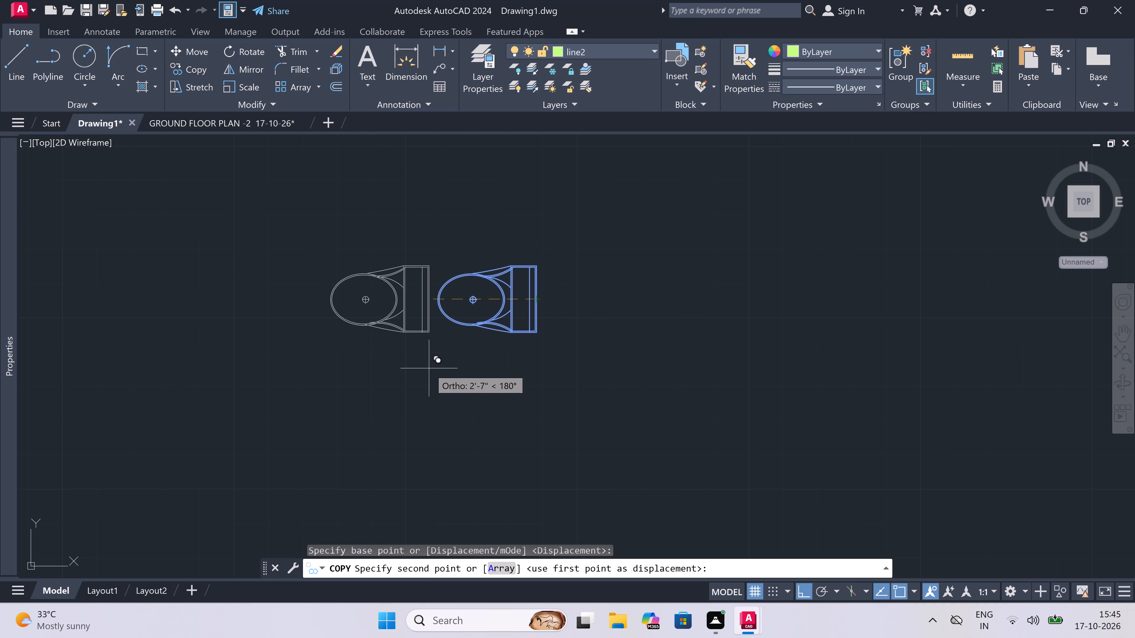
key(F8)
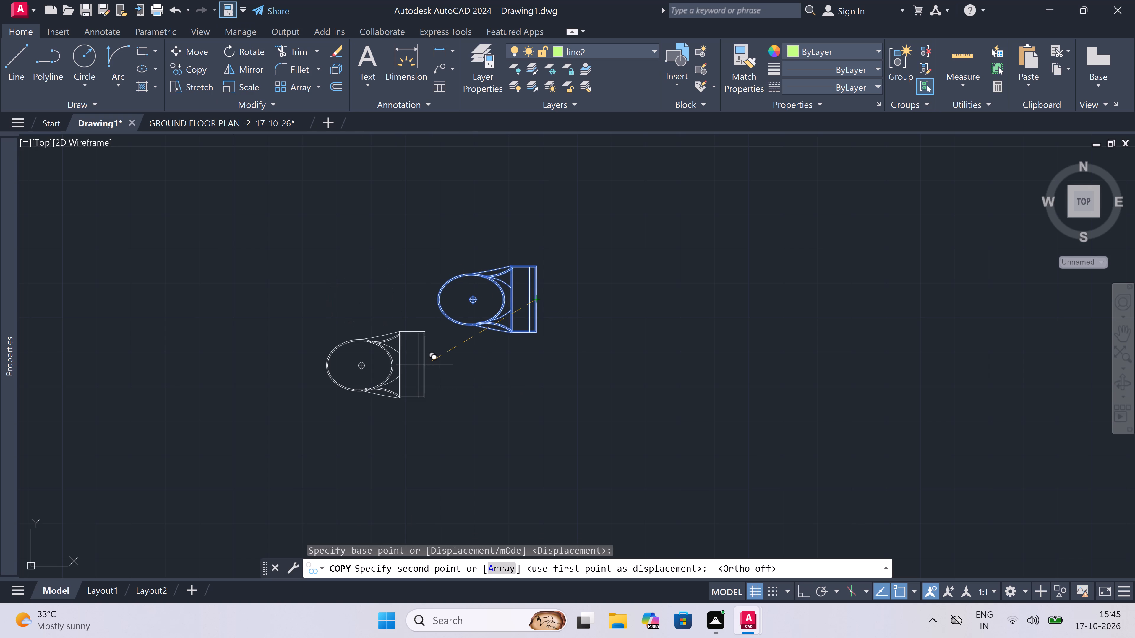
scroll(419, 367, down, 4)
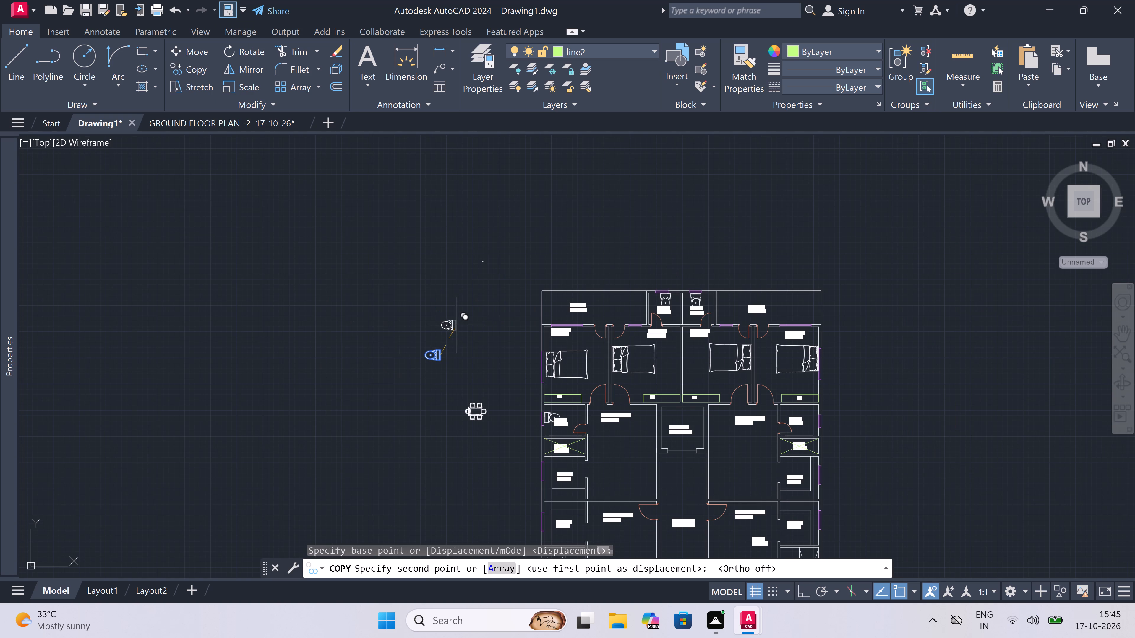
scroll(504, 321, down, 3)
scroll(590, 356, up, 3)
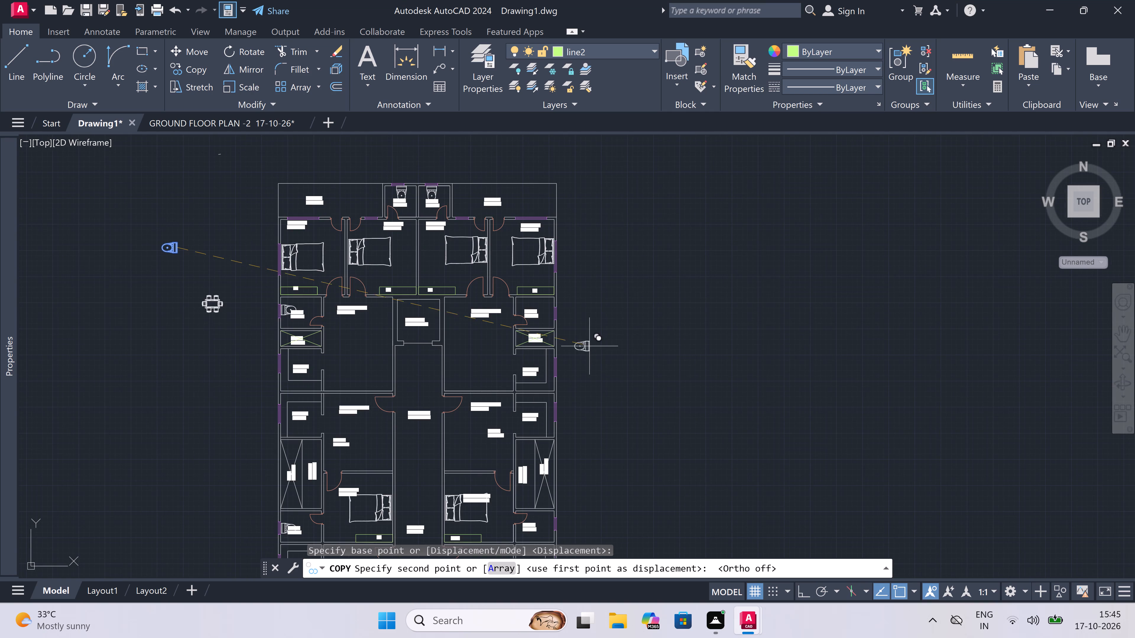
scroll(564, 296, up, 5)
scroll(475, 369, up, 3)
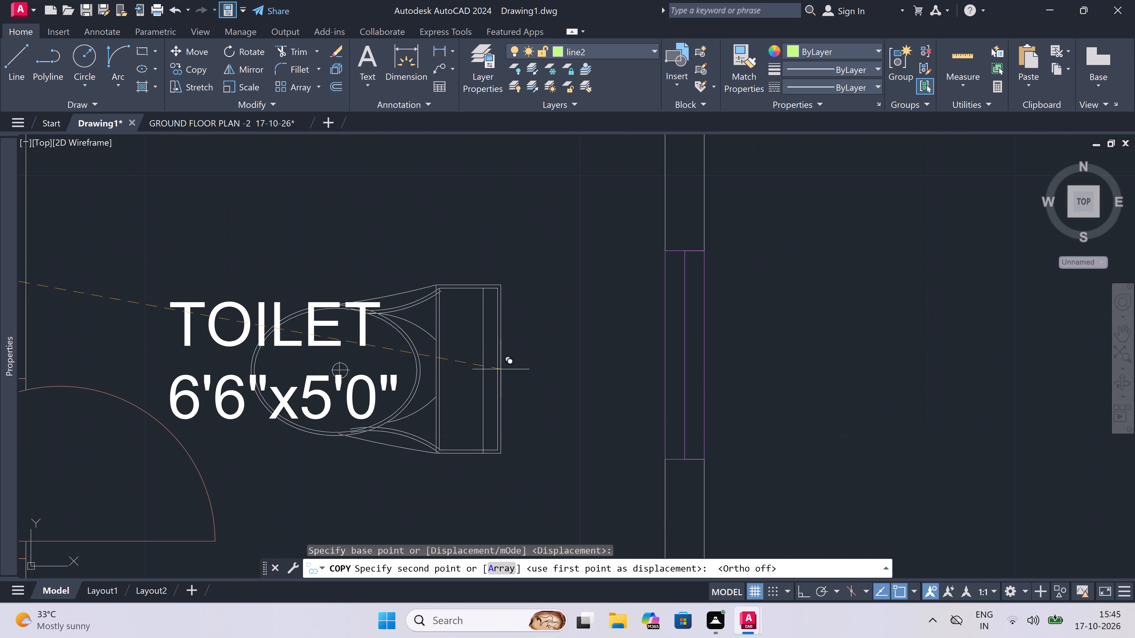
scroll(653, 339, up, 3)
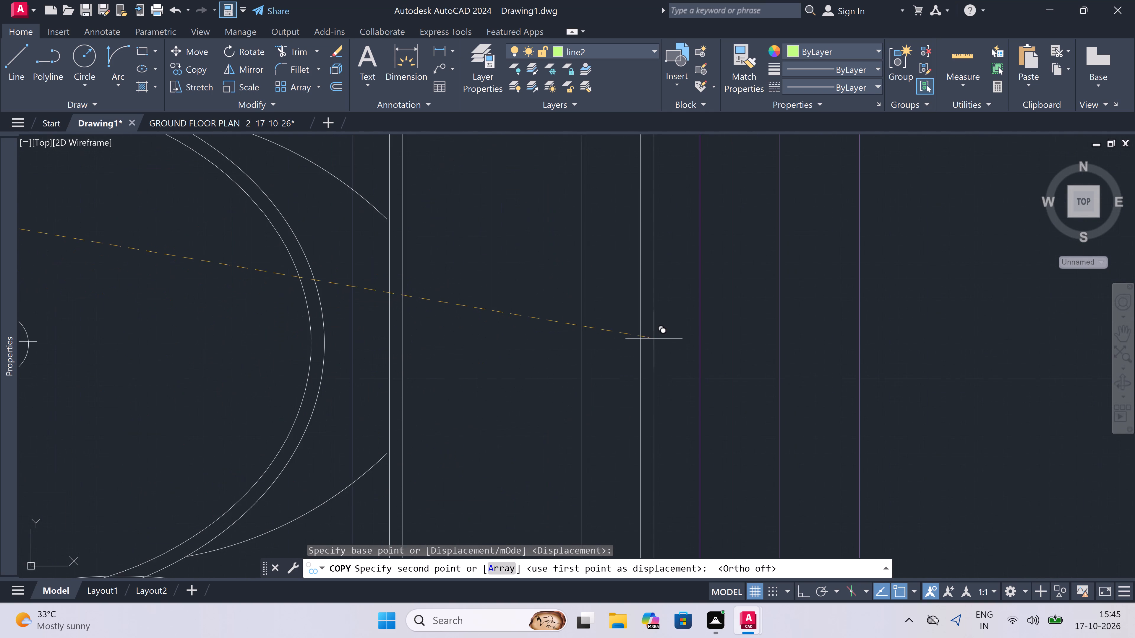
click(666, 338)
Place another WC copy in the right 6'6"x5'0" toilet below the open area and balcony, cistern near the window wall.
scroll(603, 243, down, 12)
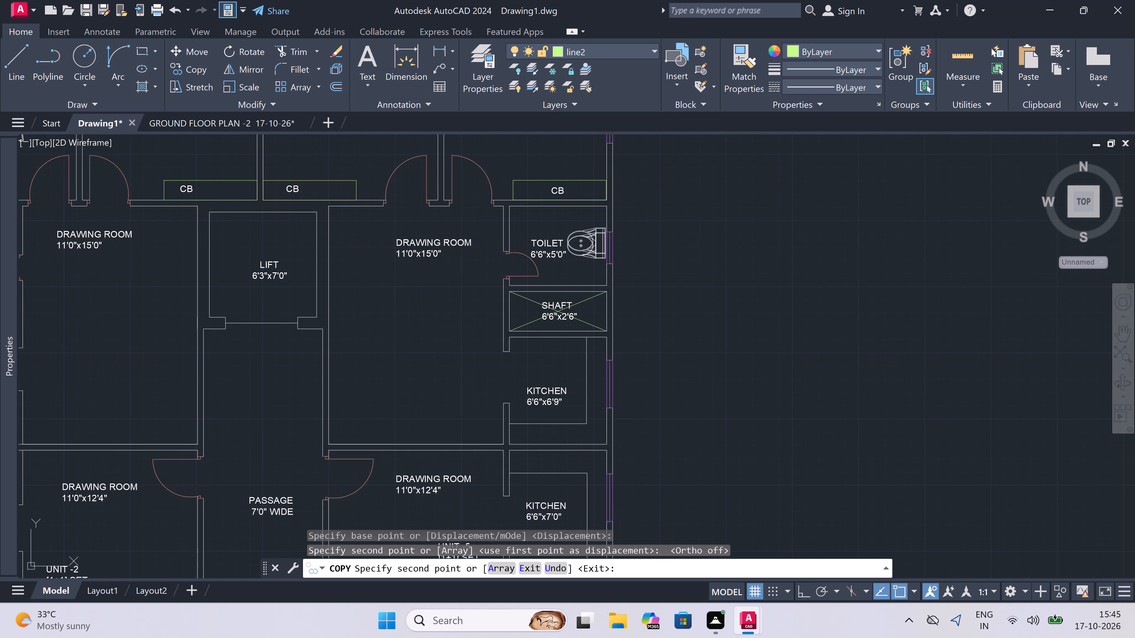
scroll(589, 376, up, 4)
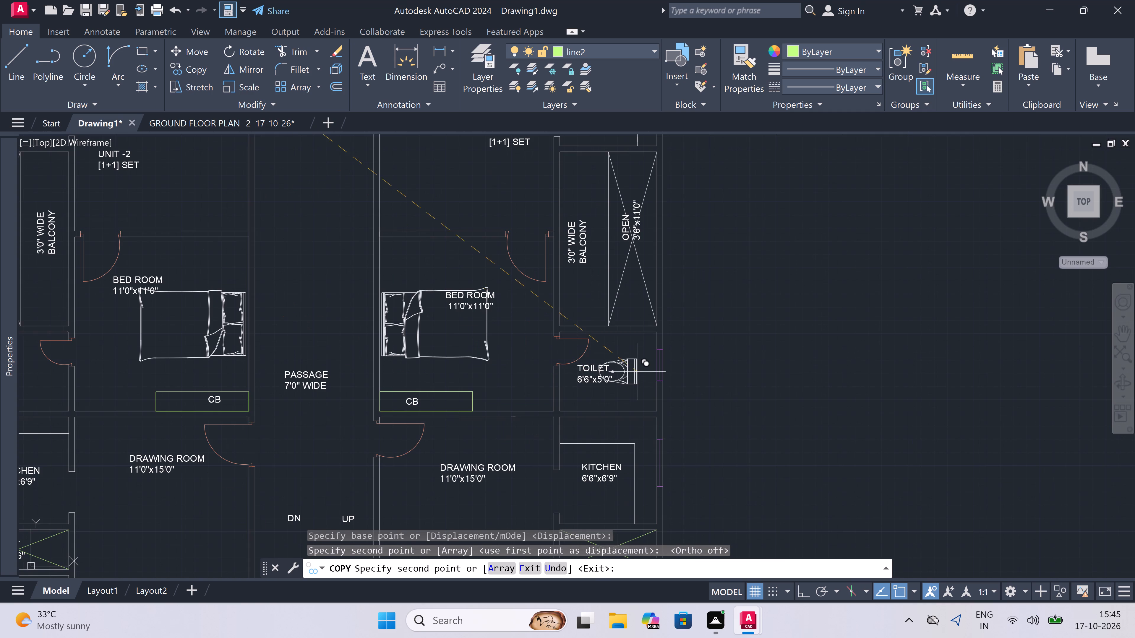
scroll(644, 377, up, 5)
scroll(721, 327, up, 1)
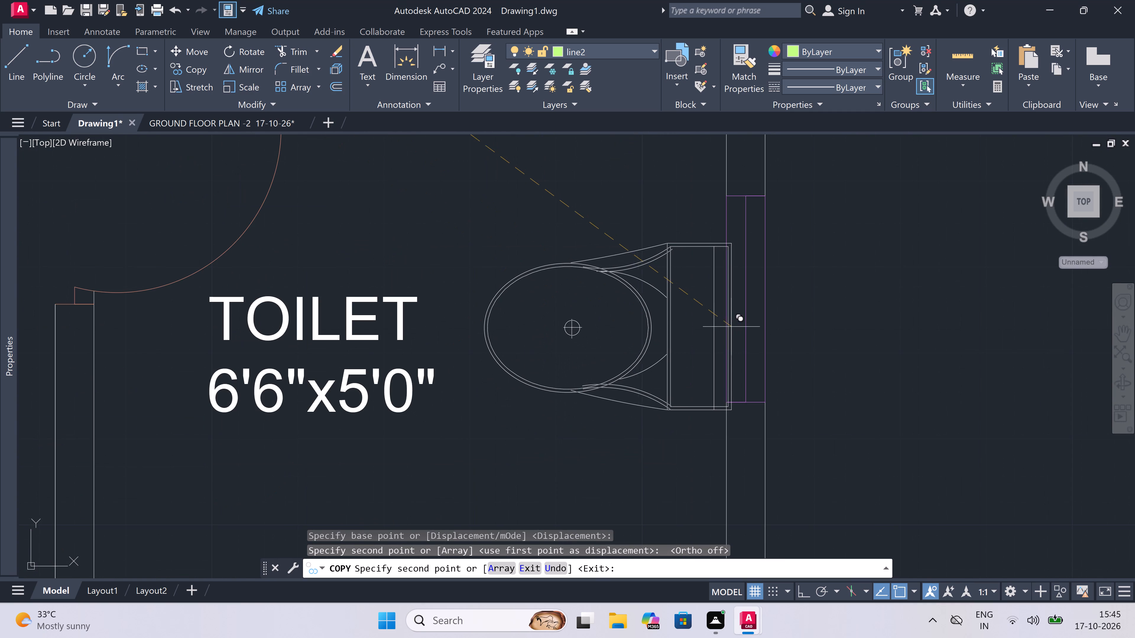
scroll(721, 327, up, 1)
click(715, 327)
scroll(692, 242, down, 3)
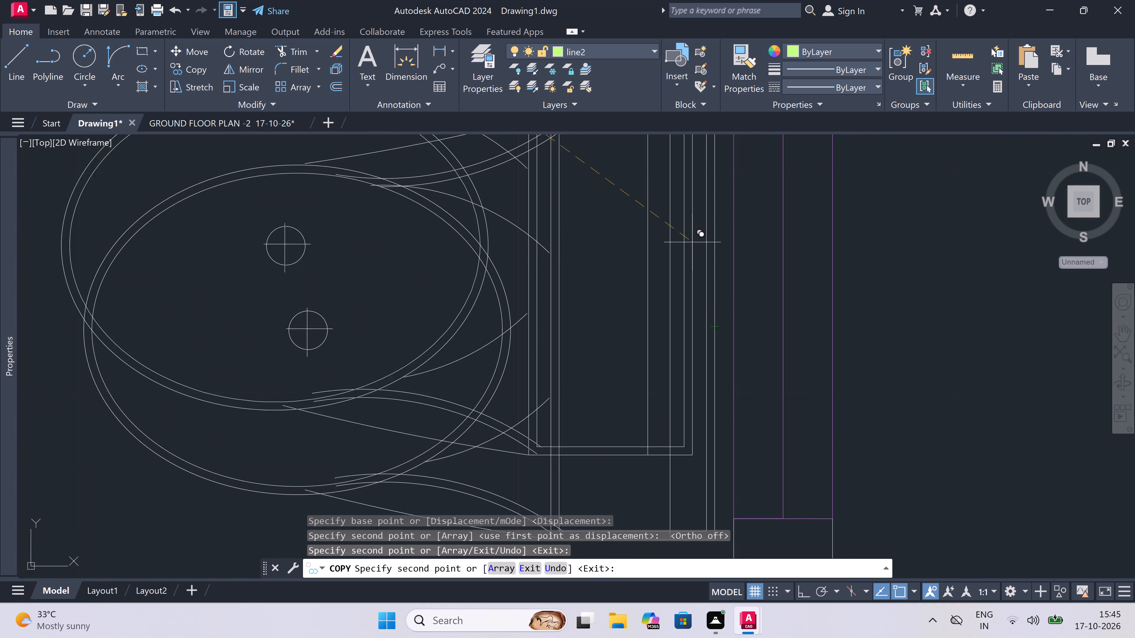
Place a WC copy in the right 6'6"x5'0" toilet below the lower shaft, cistern against the window wall, and end copying.
scroll(692, 242, down, 8)
scroll(687, 392, up, 2)
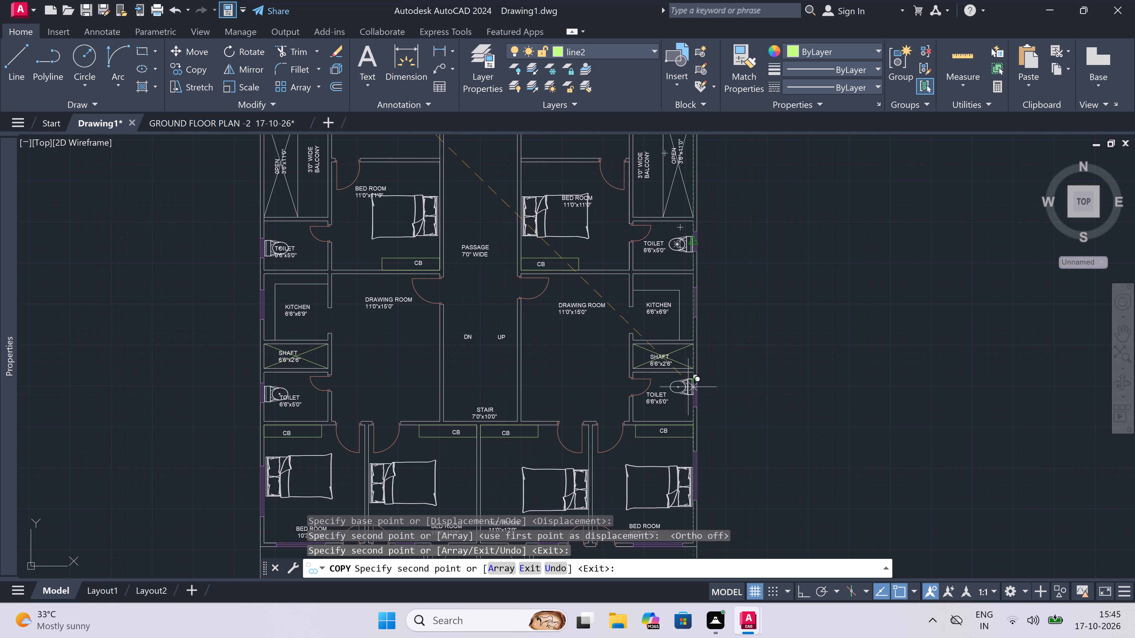
scroll(687, 391, up, 3)
scroll(737, 387, down, 6)
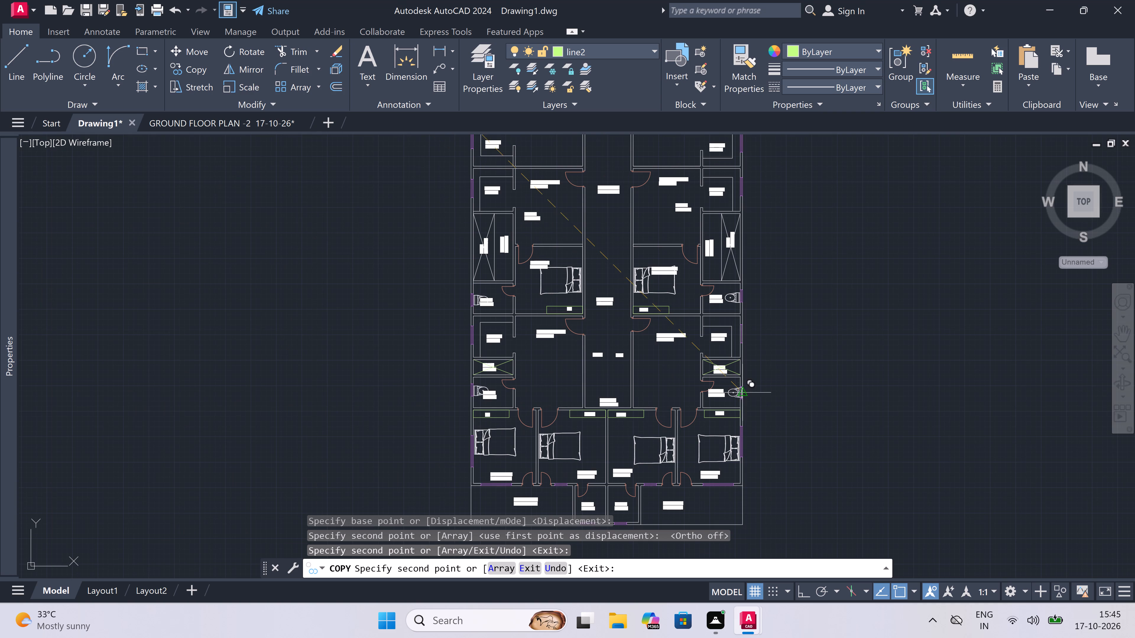
scroll(744, 413, up, 5)
scroll(715, 270, up, 2)
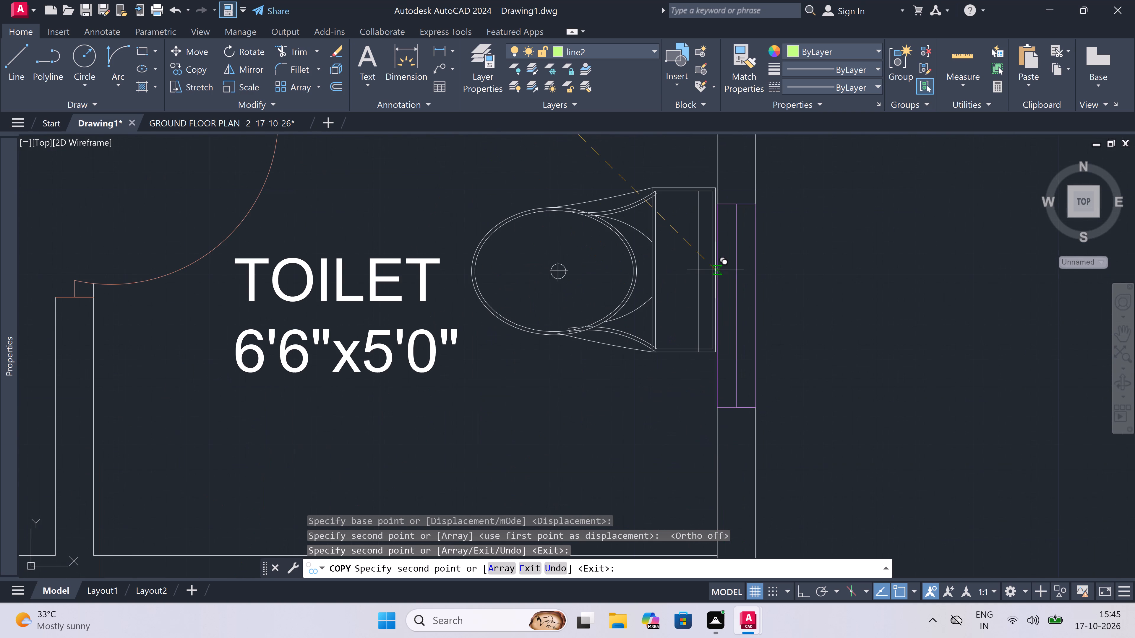
click(712, 270)
scroll(680, 306, down, 8)
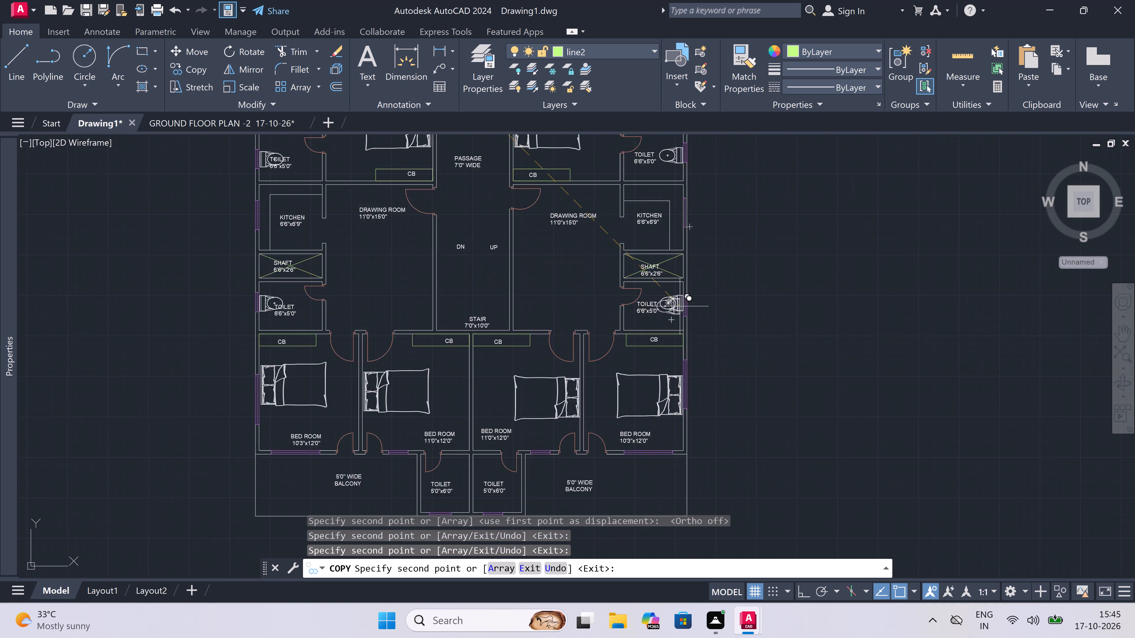
key(Escape)
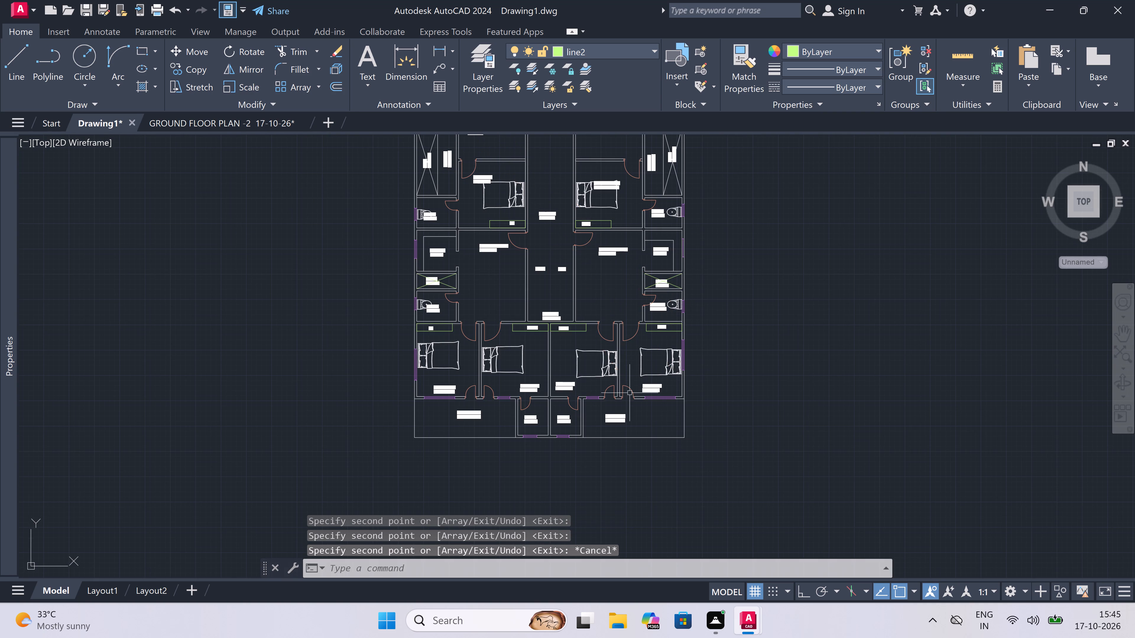
Rotate the spare WC outside the plan a quarter turn about its bowl using Ortho, so its cistern faces the plan's bottom.
scroll(630, 393, down, 3)
scroll(578, 309, up, 3)
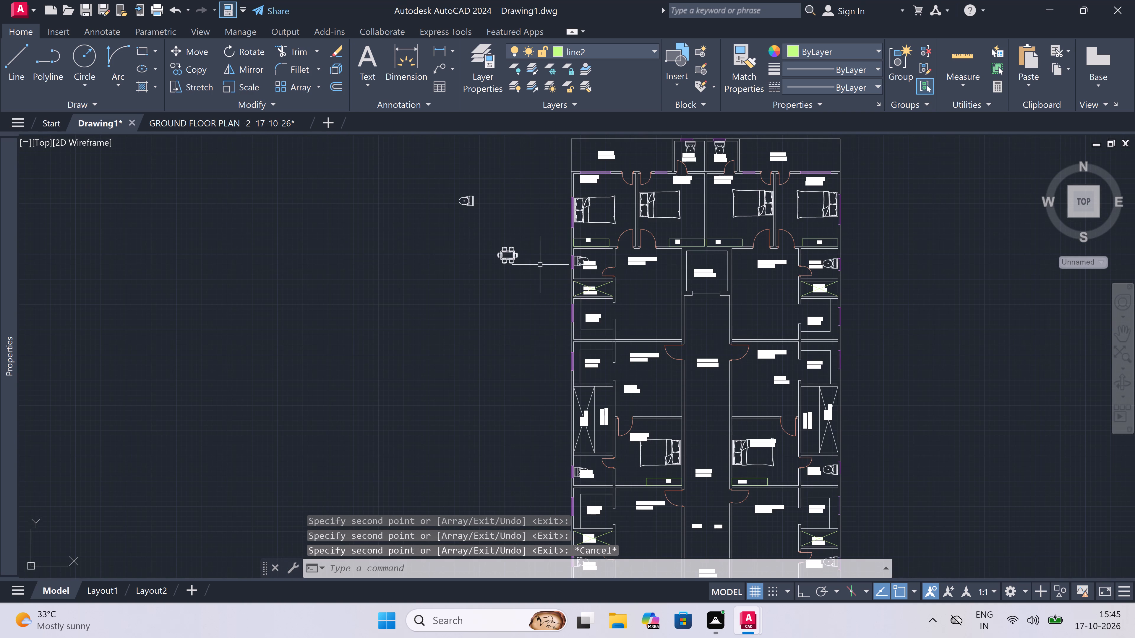
scroll(487, 157, up, 2)
click(457, 228)
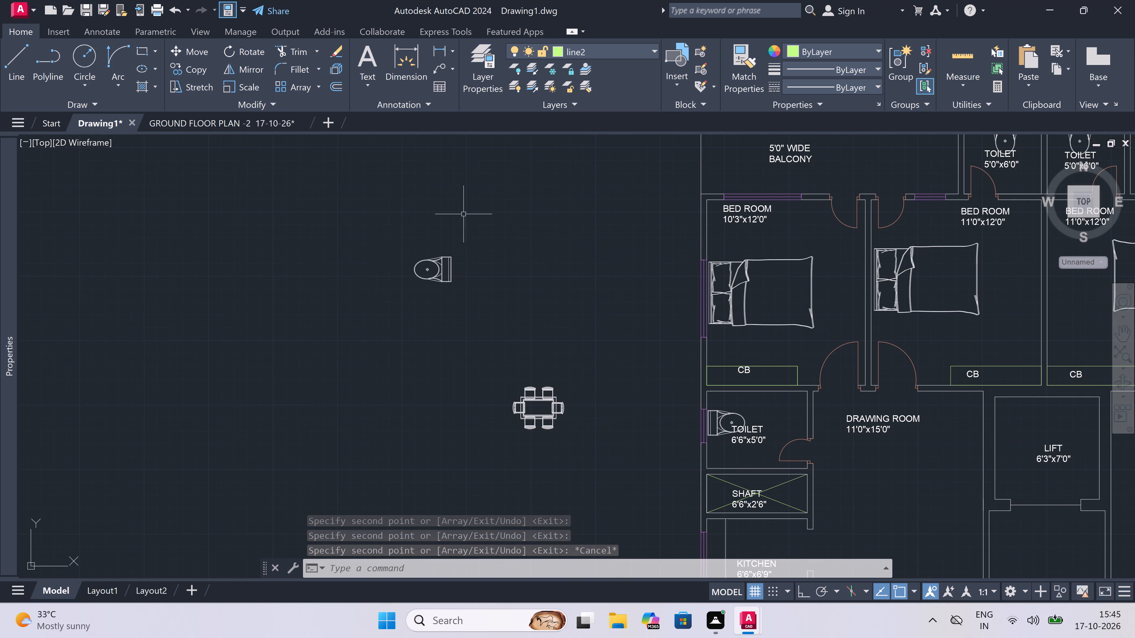
click(413, 310)
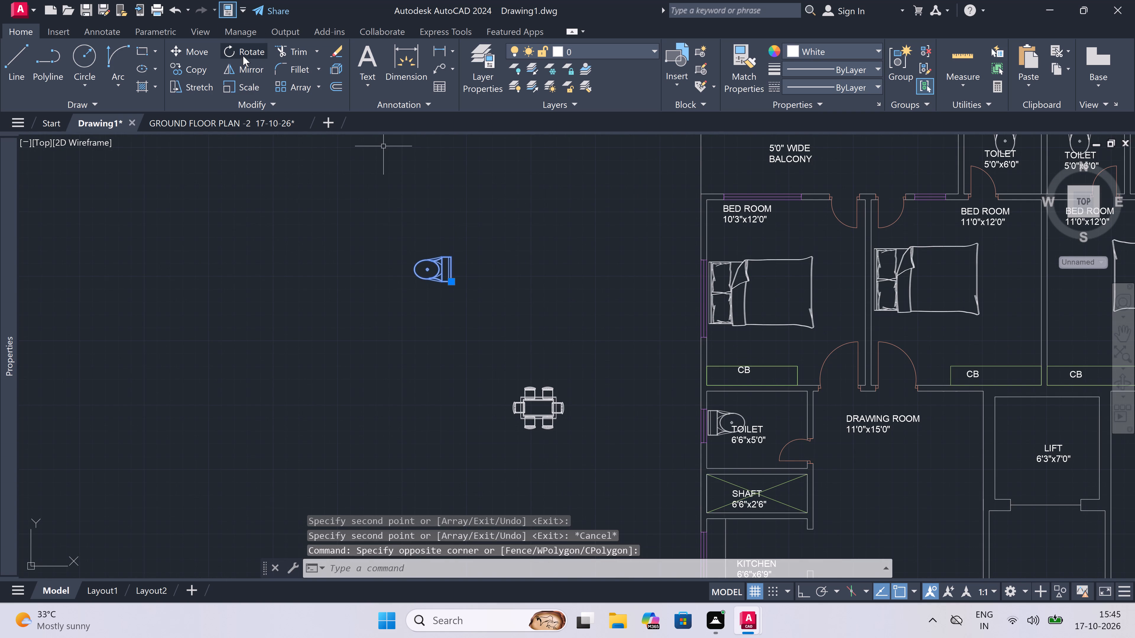
click(242, 50)
click(426, 278)
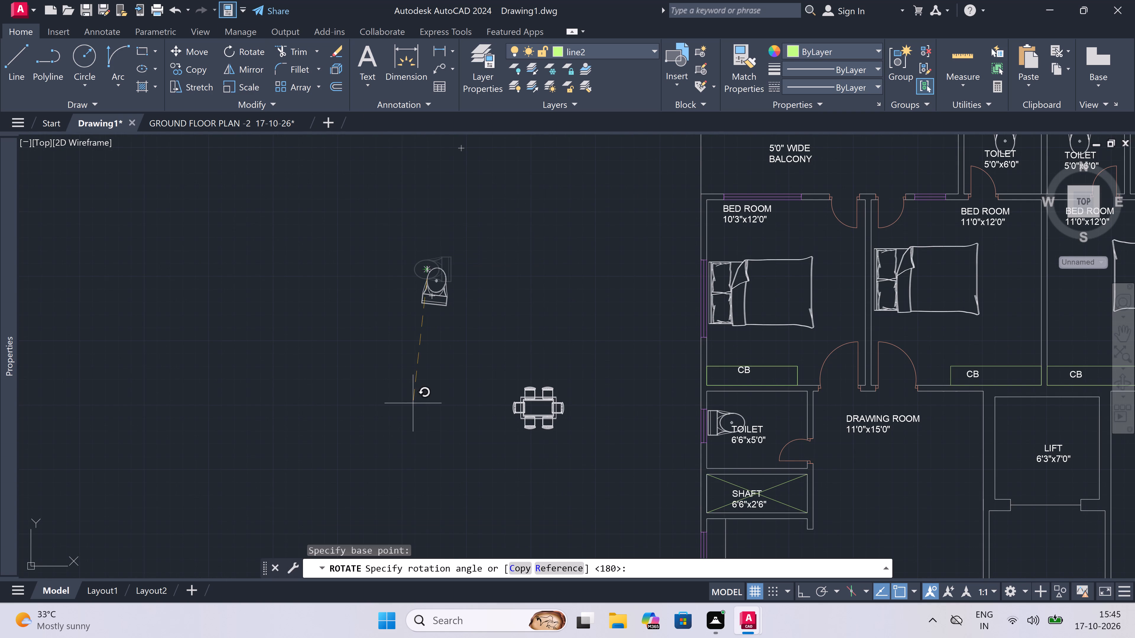
key(F8)
click(437, 371)
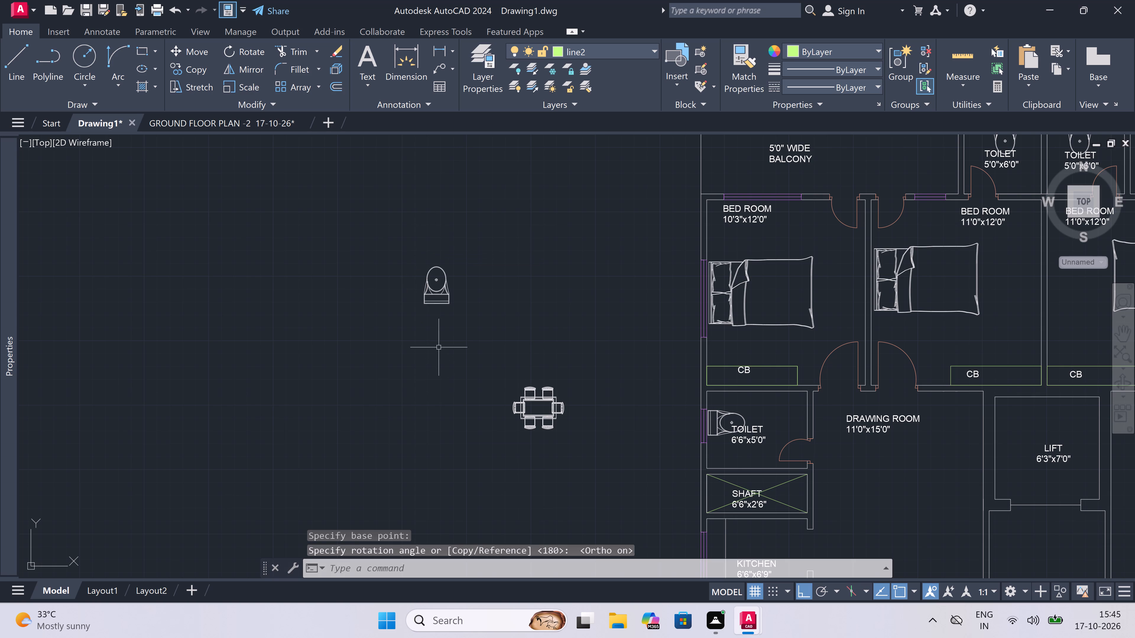
Copy the turned spare WC by its cistern's back-edge midpoint into the bottom-left 5'0"x6'0" toilet, cistern near the window wall, with Ortho off.
click(429, 298)
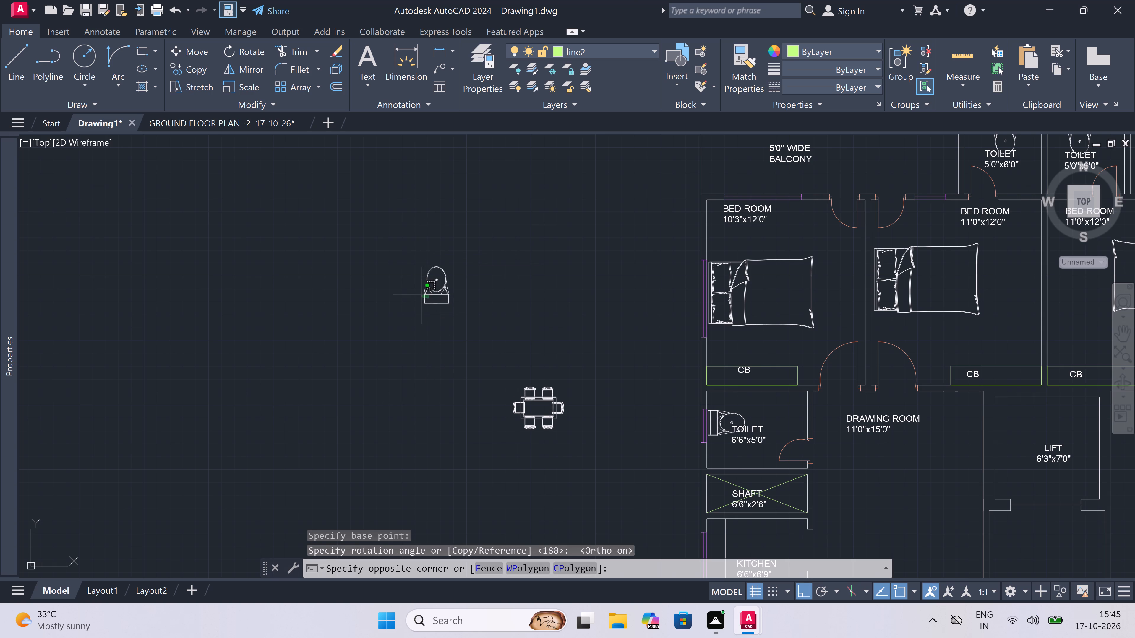
click(422, 295)
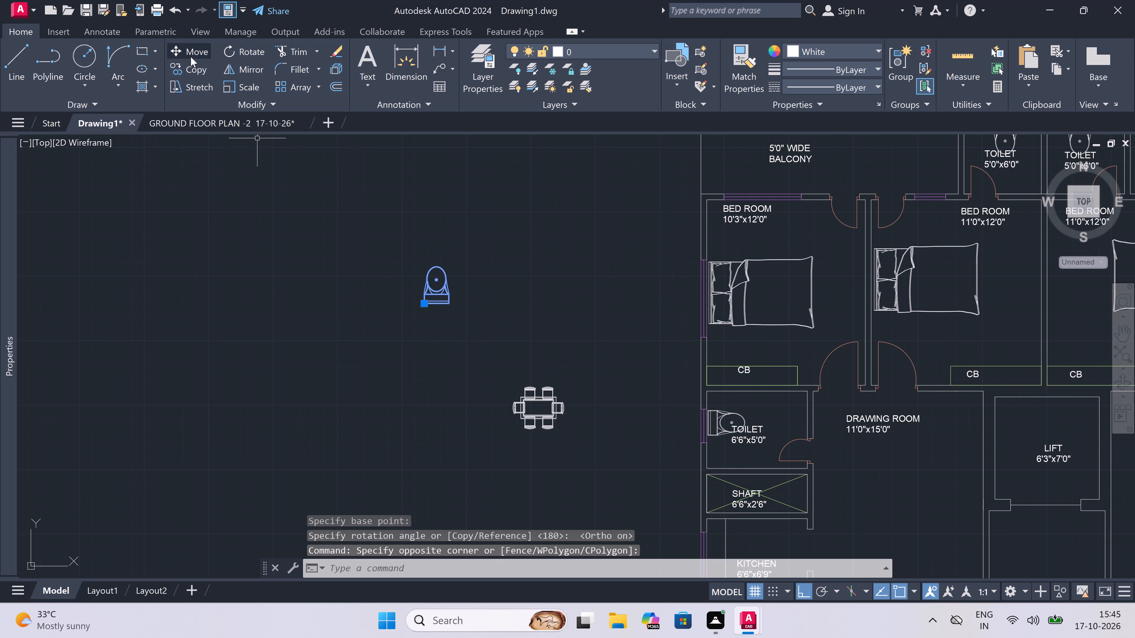
click(191, 64)
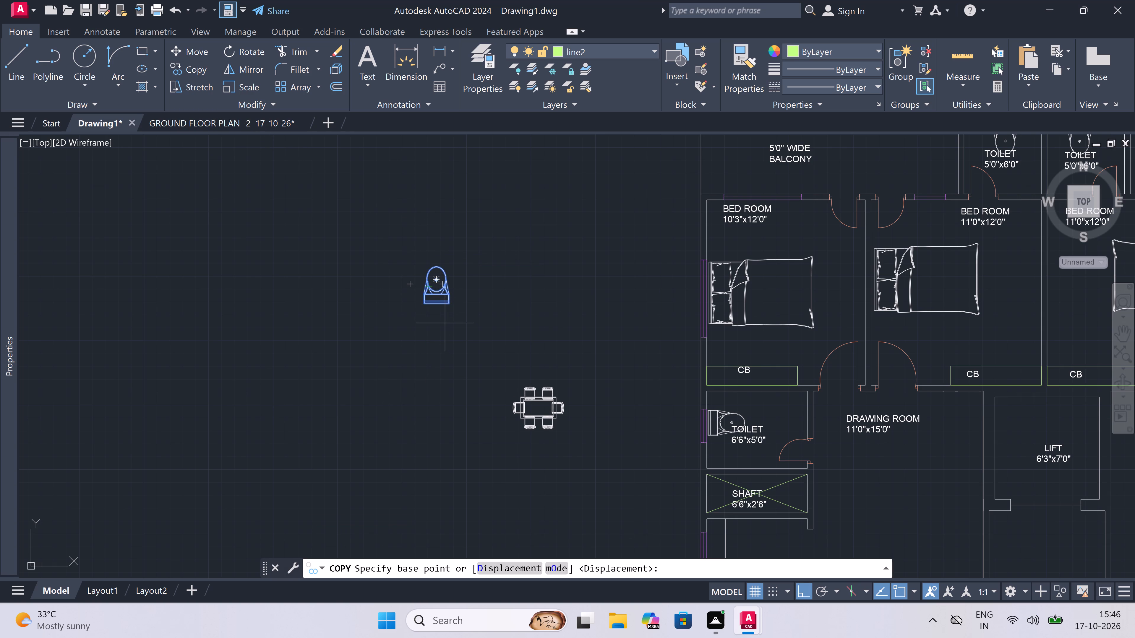
scroll(436, 318, up, 4)
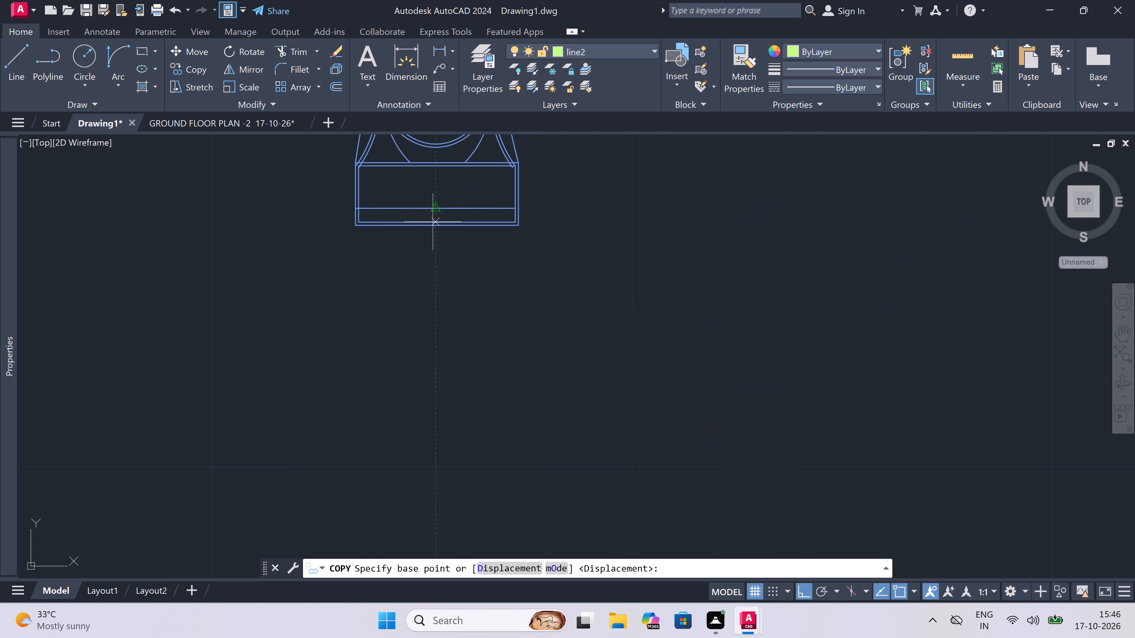
click(432, 224)
key(F8)
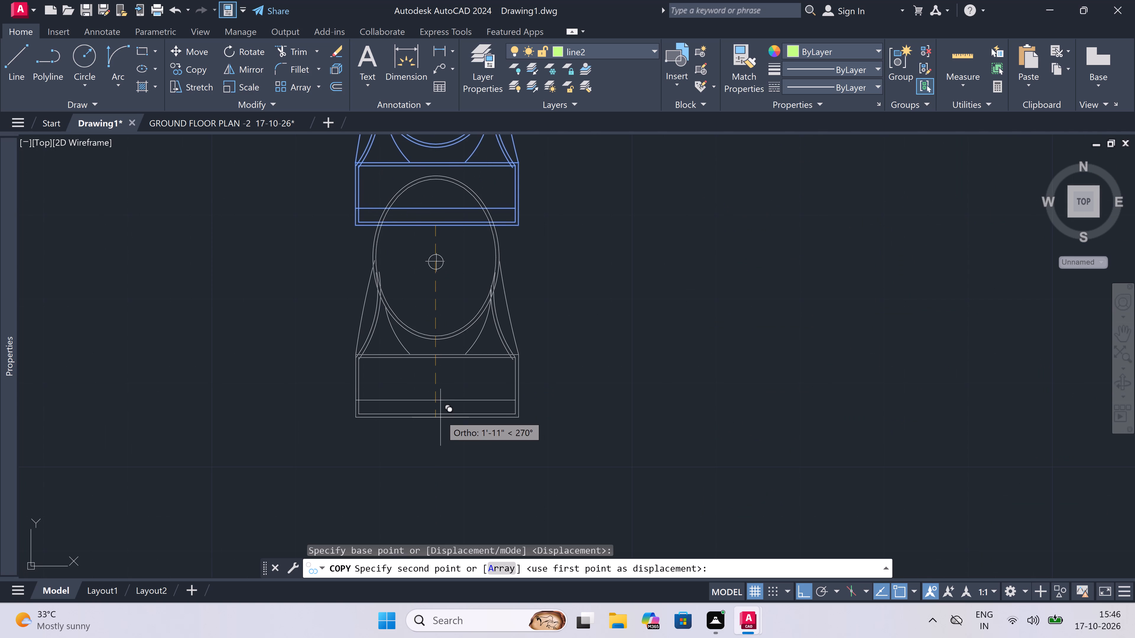
scroll(484, 352, down, 6)
scroll(533, 412, down, 5)
scroll(577, 485, up, 3)
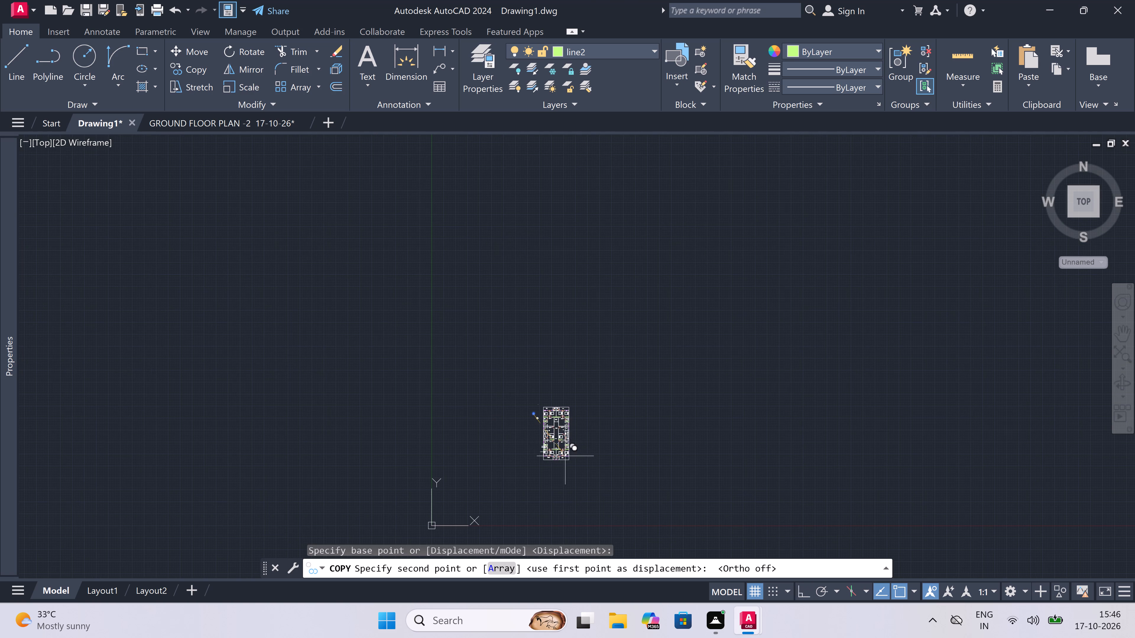
scroll(577, 482, up, 3)
scroll(504, 384, down, 3)
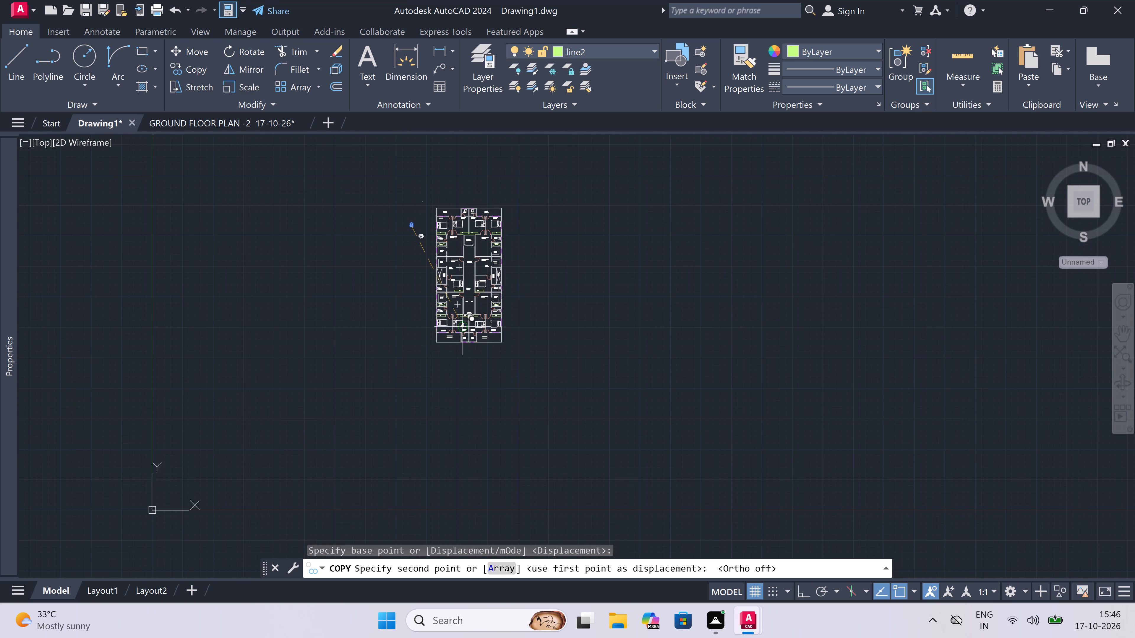
scroll(465, 336, up, 5)
scroll(463, 369, up, 5)
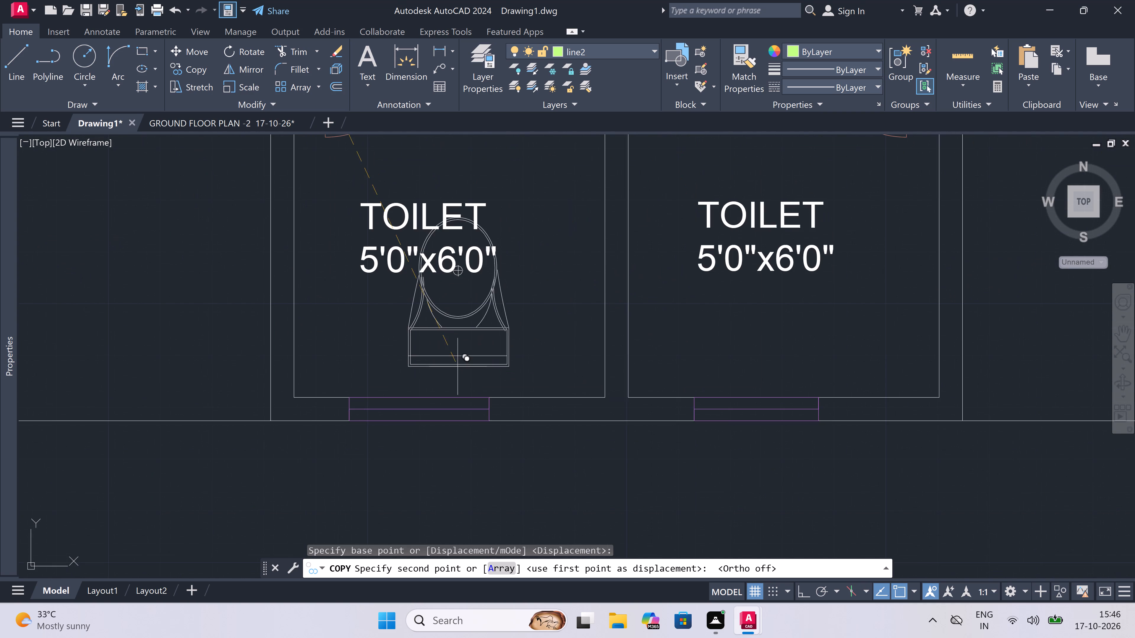
scroll(437, 389, up, 4)
click(437, 409)
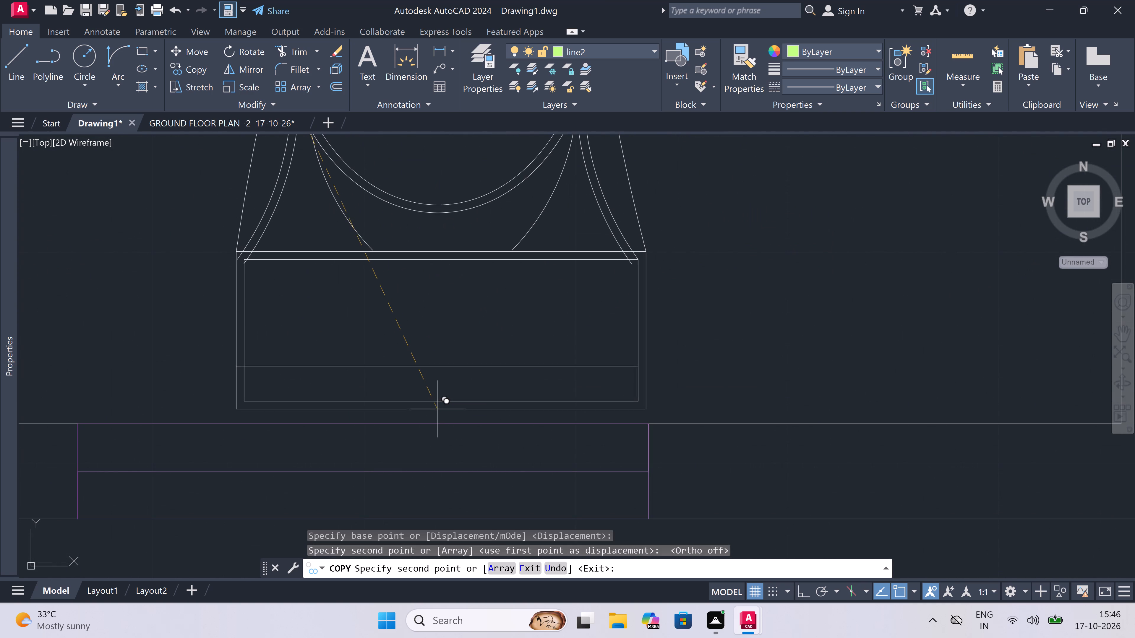
Place another WC copy in the bottom-right 5'0"x6'0" toilet, cistern near the window wall, and end copying.
scroll(435, 409, down, 3)
scroll(770, 400, up, 3)
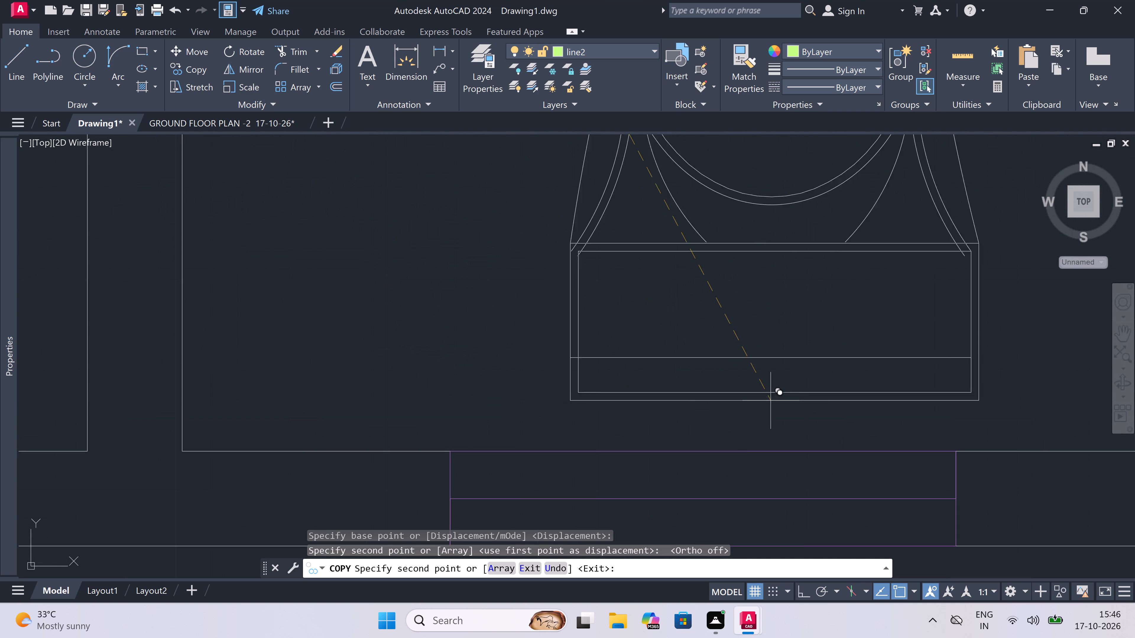
click(738, 441)
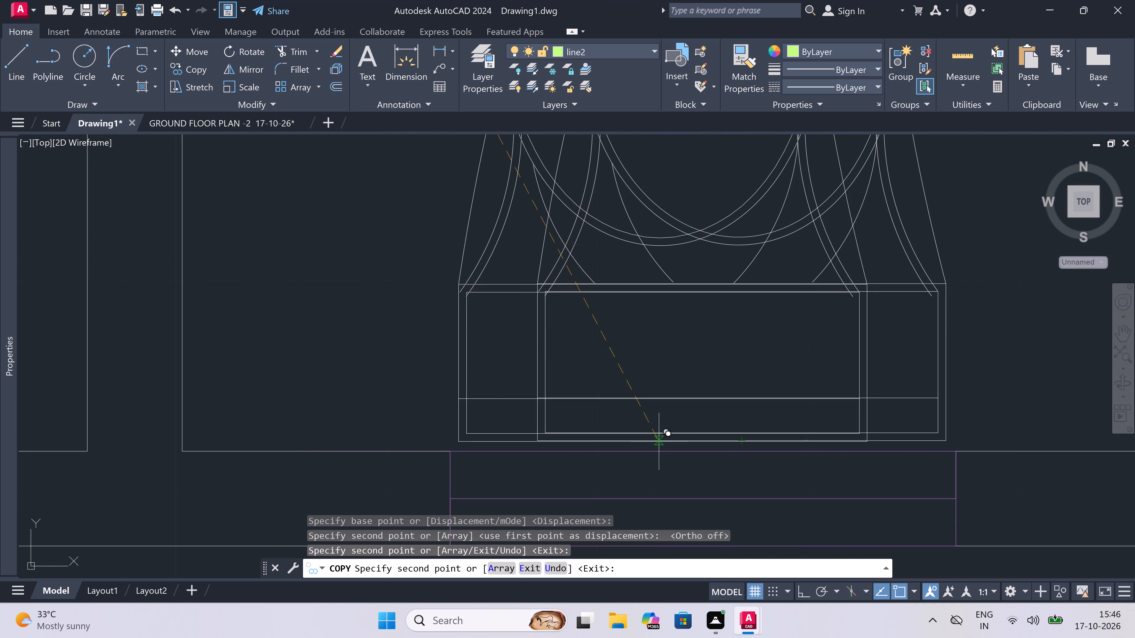
key(Escape)
Move the bottom-right 5'0"x6'0" toilet's label up into the free space above its WC.
scroll(658, 441, down, 6)
scroll(660, 370, up, 2)
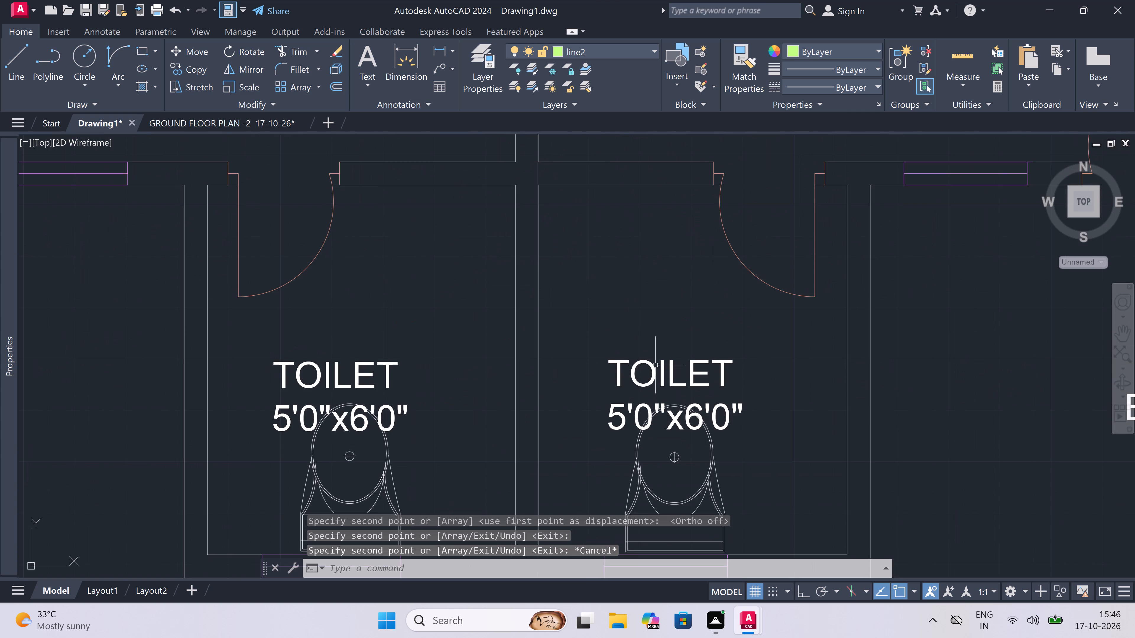
click(646, 356)
click(581, 365)
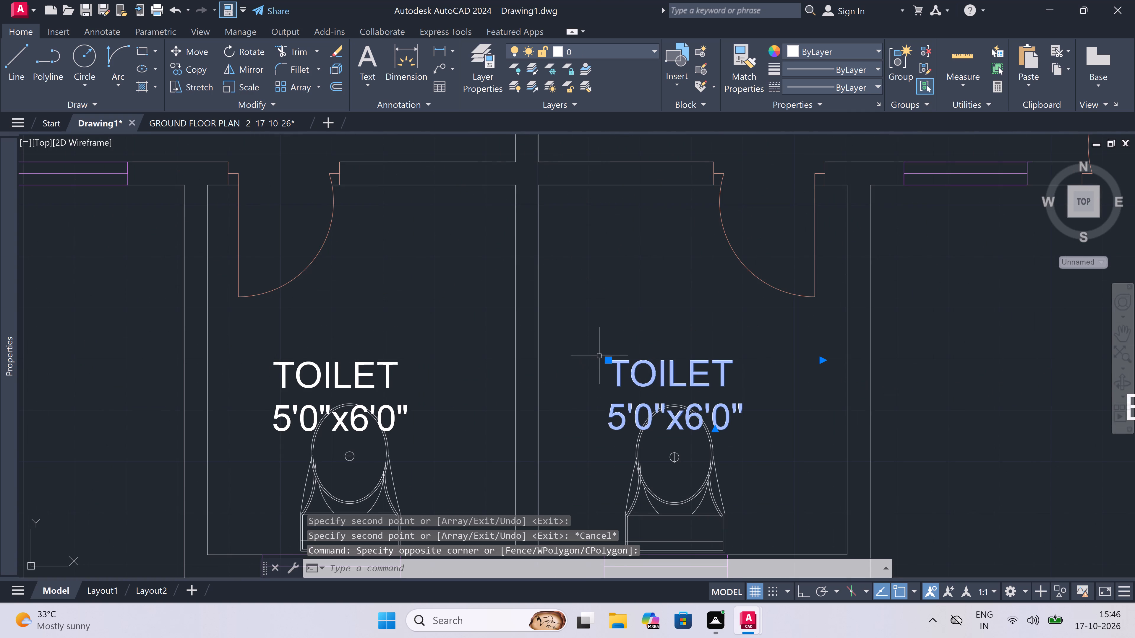
double_click(605, 362)
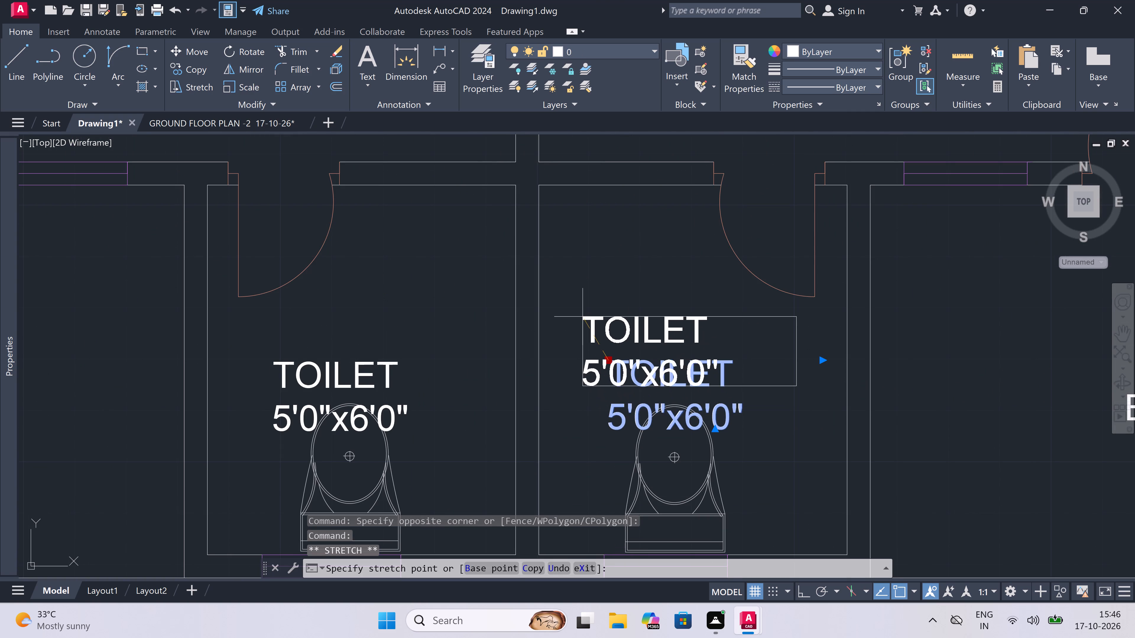
click(567, 276)
key(Escape)
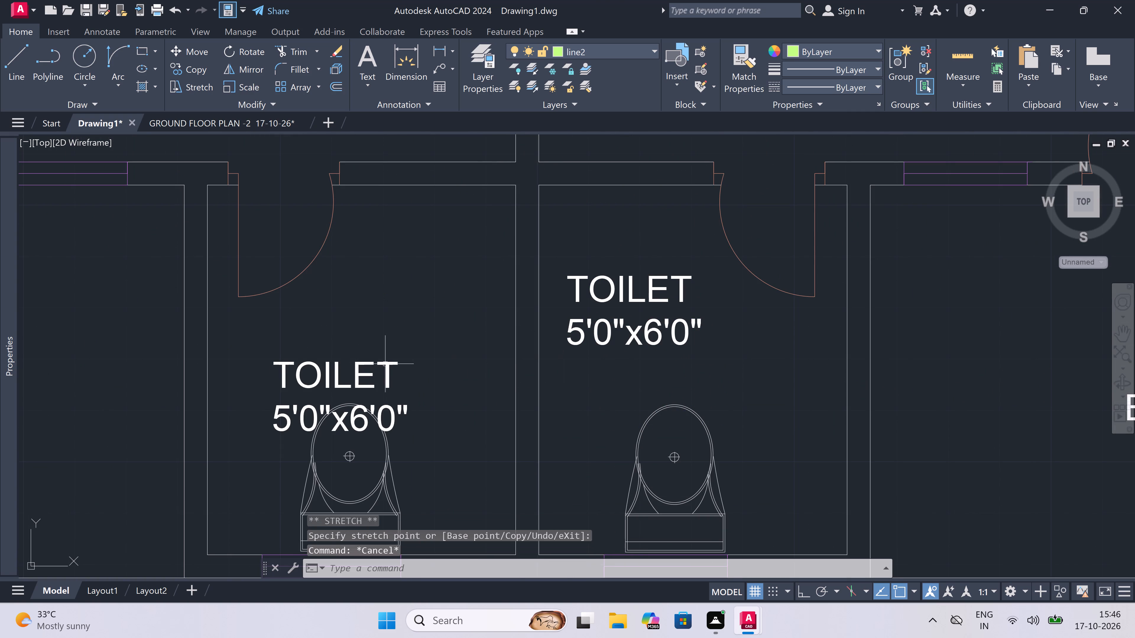
Move the bottom-left 5'0"x6'0" toilet's label up into the free space above its WC.
click(366, 367)
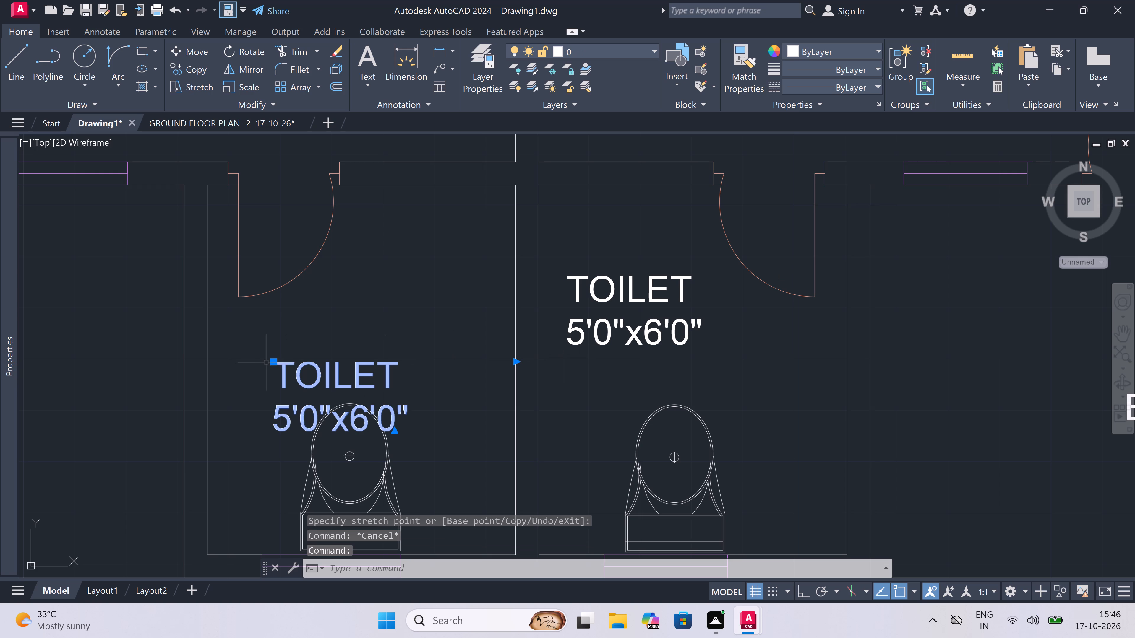
double_click(272, 359)
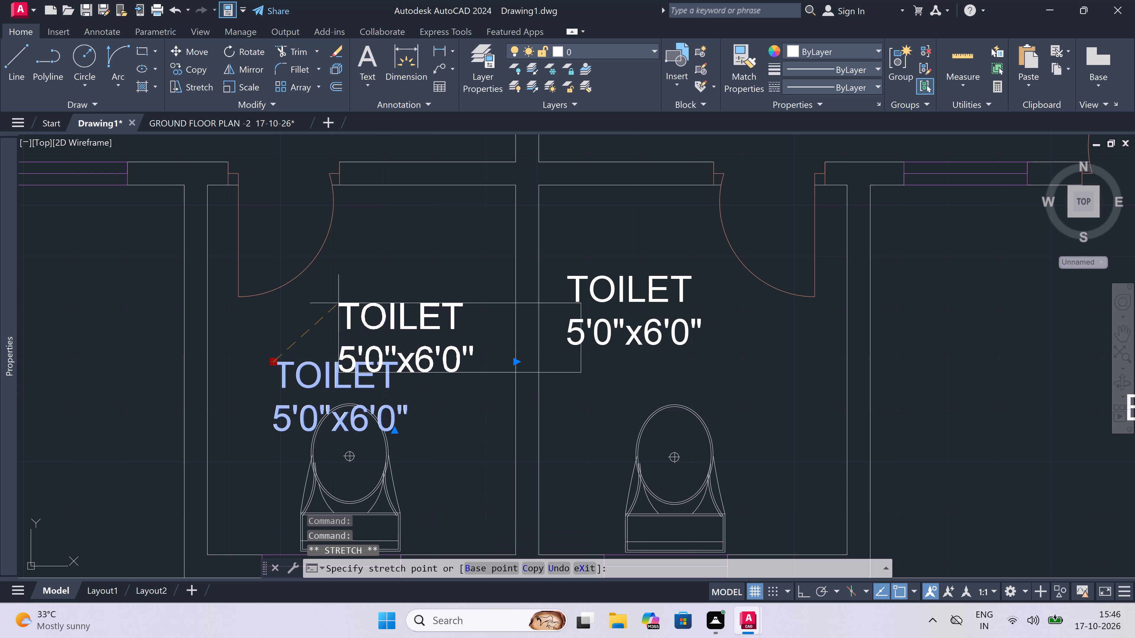
click(338, 303)
key(Escape)
Move the top-left 5'0"x6'0" toilet's label down below its WC and clear of the door swing.
scroll(616, 323, down, 5)
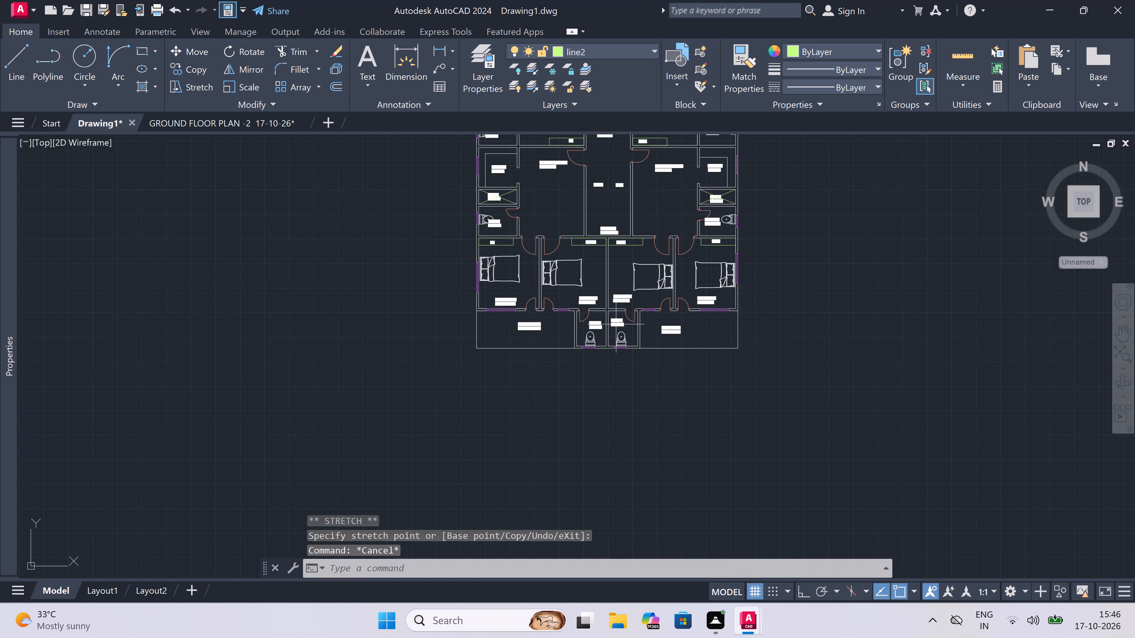
scroll(616, 324, down, 3)
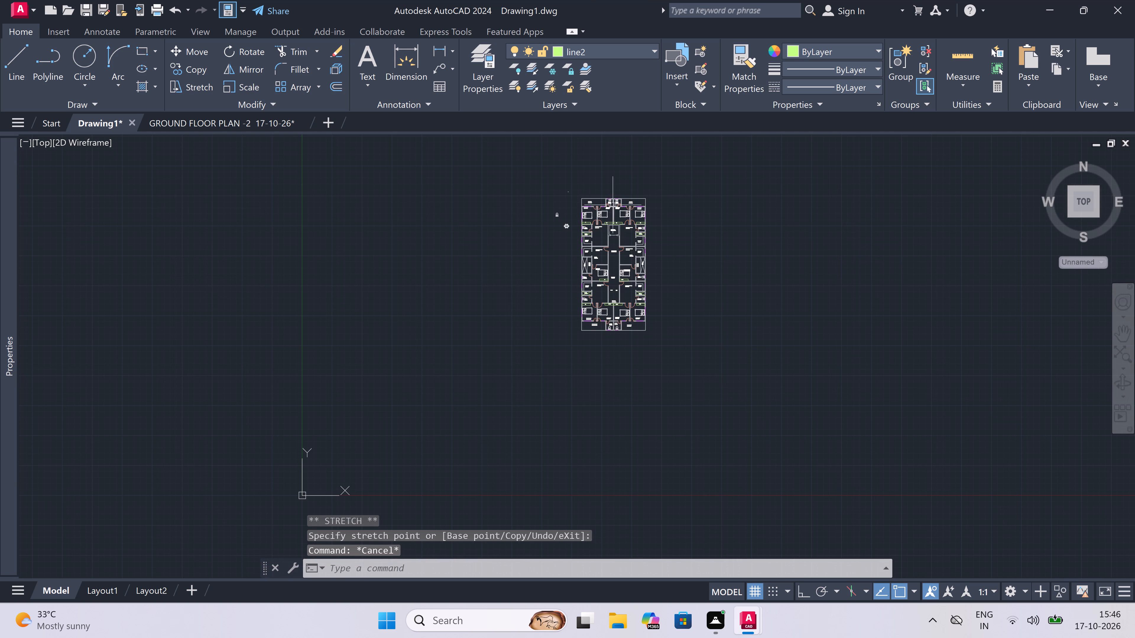
scroll(613, 198, up, 2)
scroll(641, 12, up, 2)
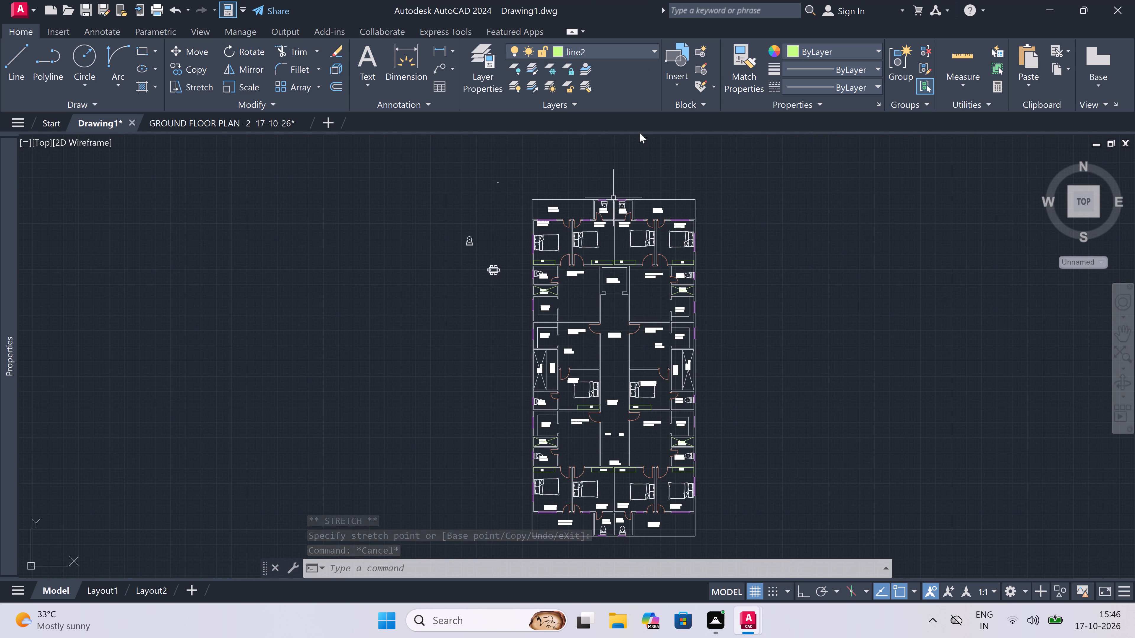
scroll(640, 133, up, 4)
scroll(629, 182, up, 2)
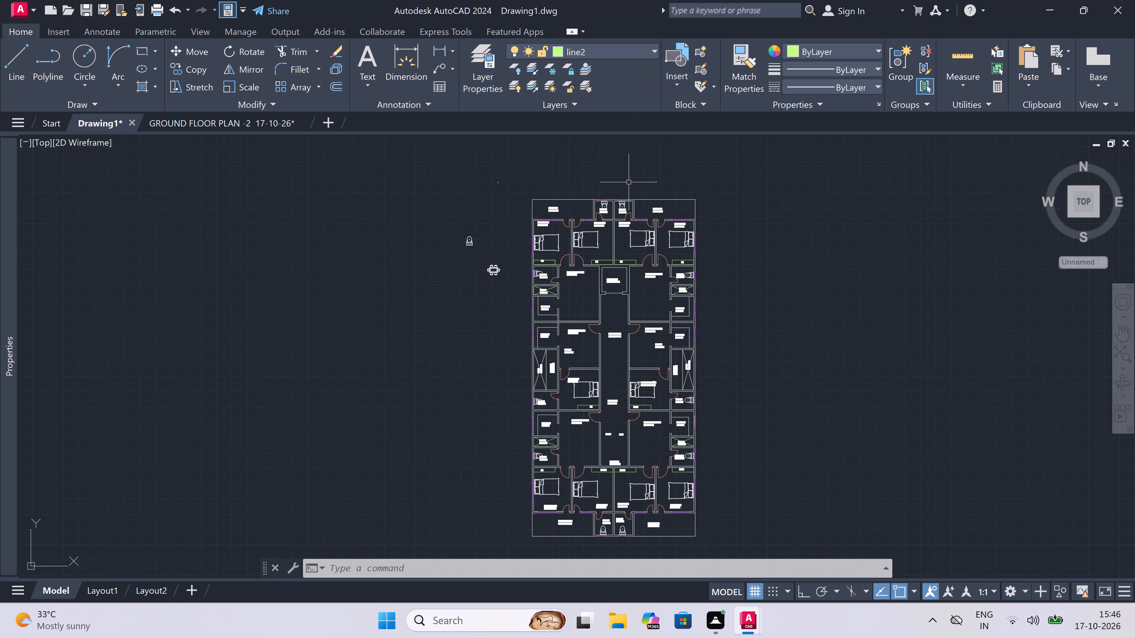
scroll(629, 182, up, 2)
scroll(535, 295, up, 2)
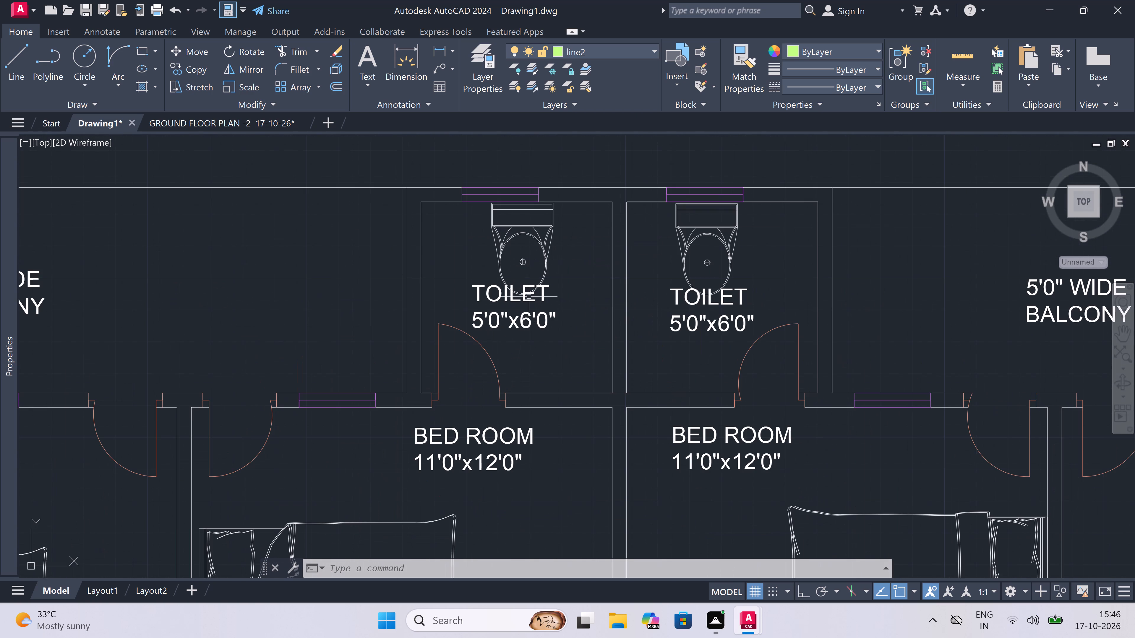
click(515, 297)
click(472, 283)
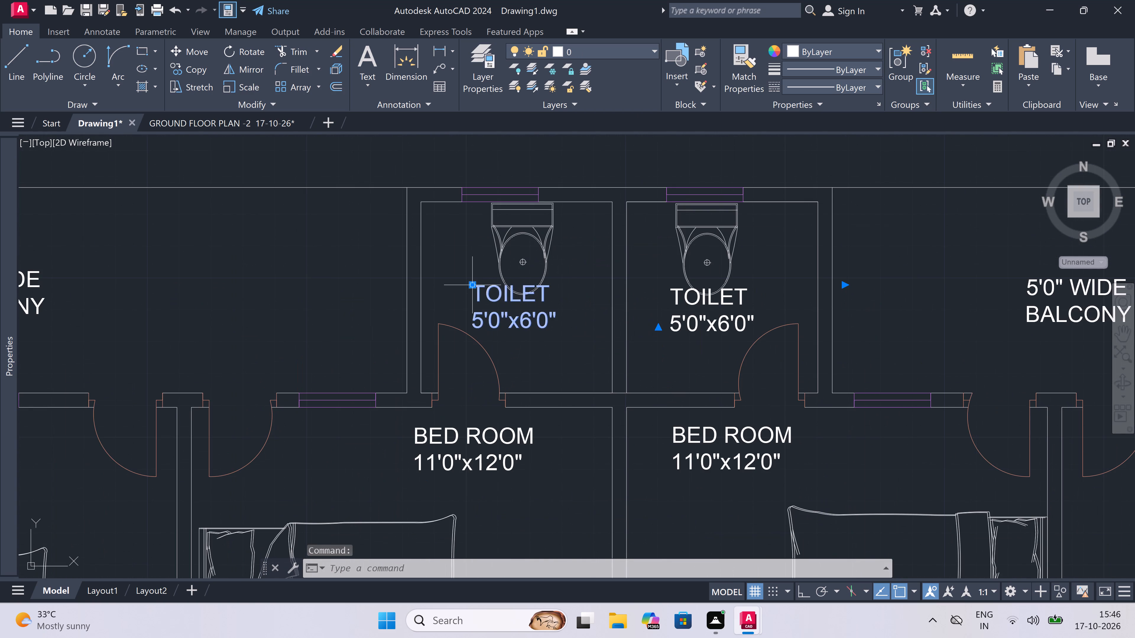
click(511, 331)
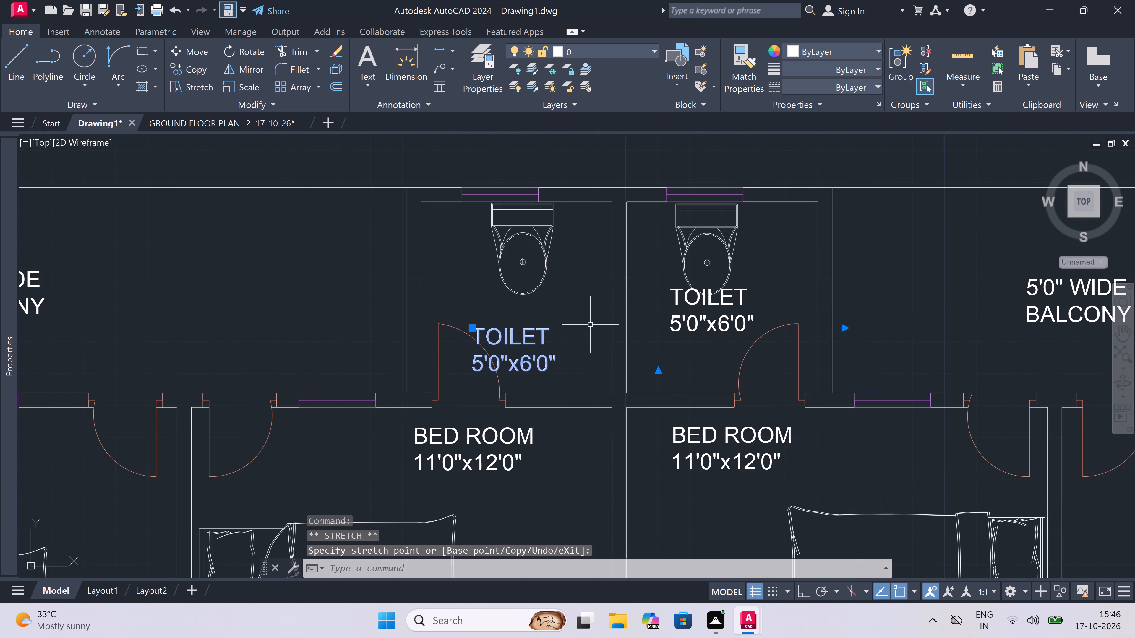
click(469, 325)
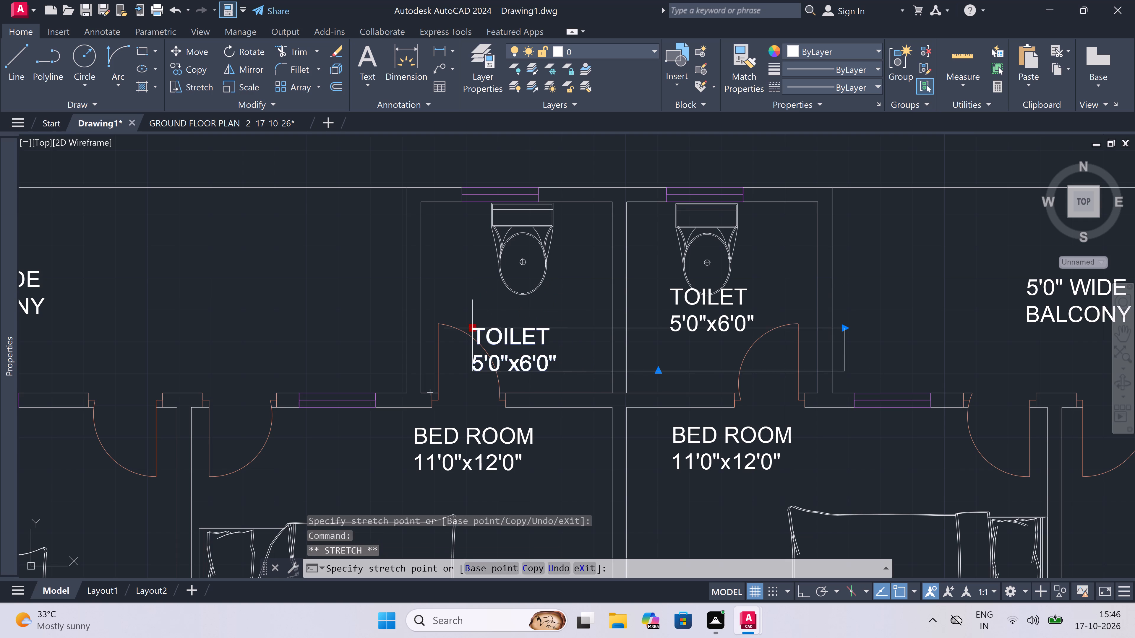
click(512, 325)
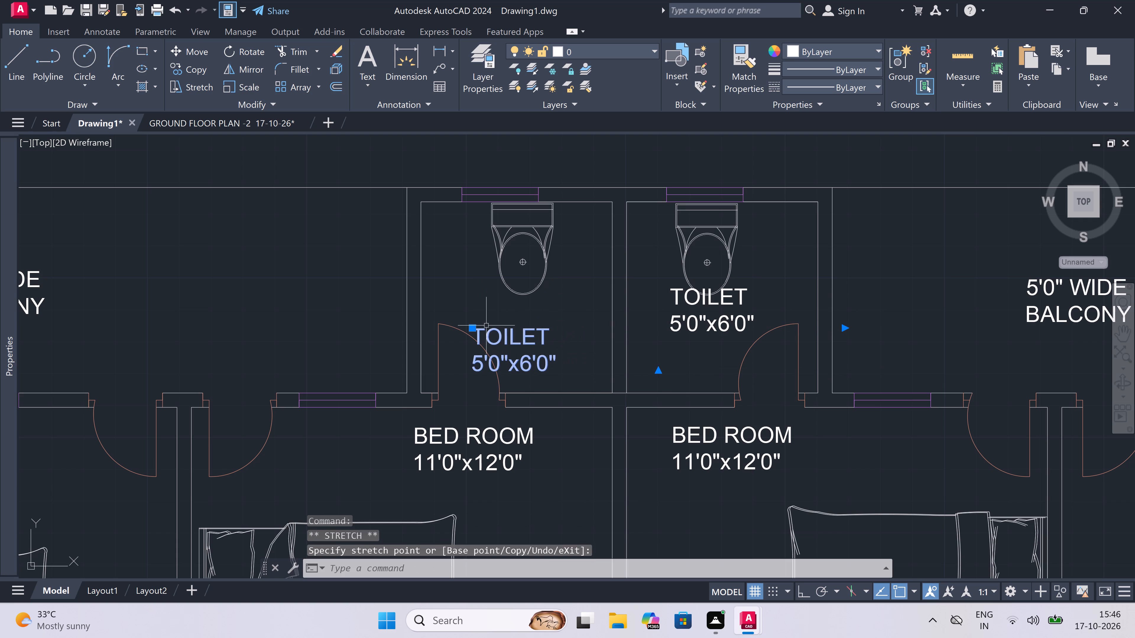
click(472, 330)
scroll(522, 335, up, 3)
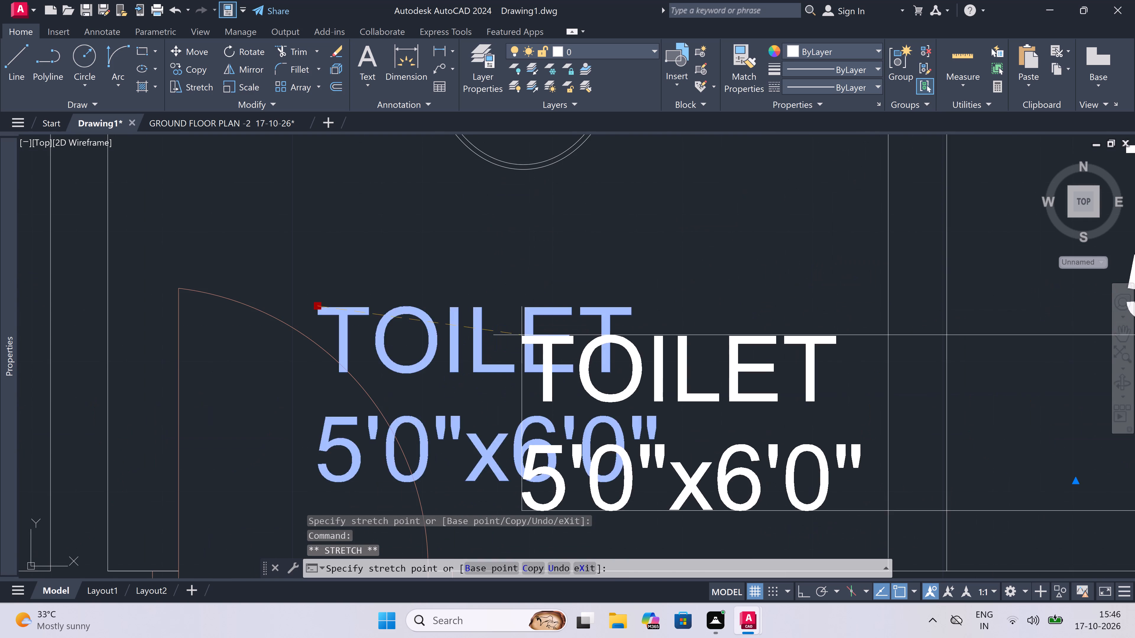
click(522, 335)
key(Escape)
Move the top-right 5'0"x6'0" toilet's label down below its WC, clear of the door swing.
scroll(519, 323, down, 5)
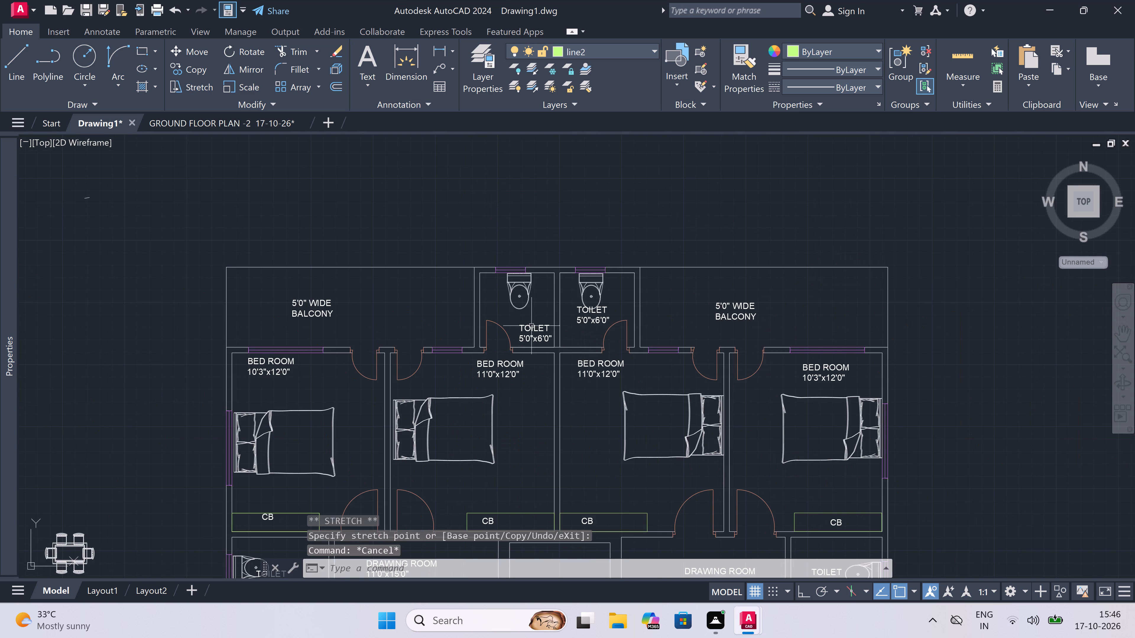
scroll(594, 327, up, 1)
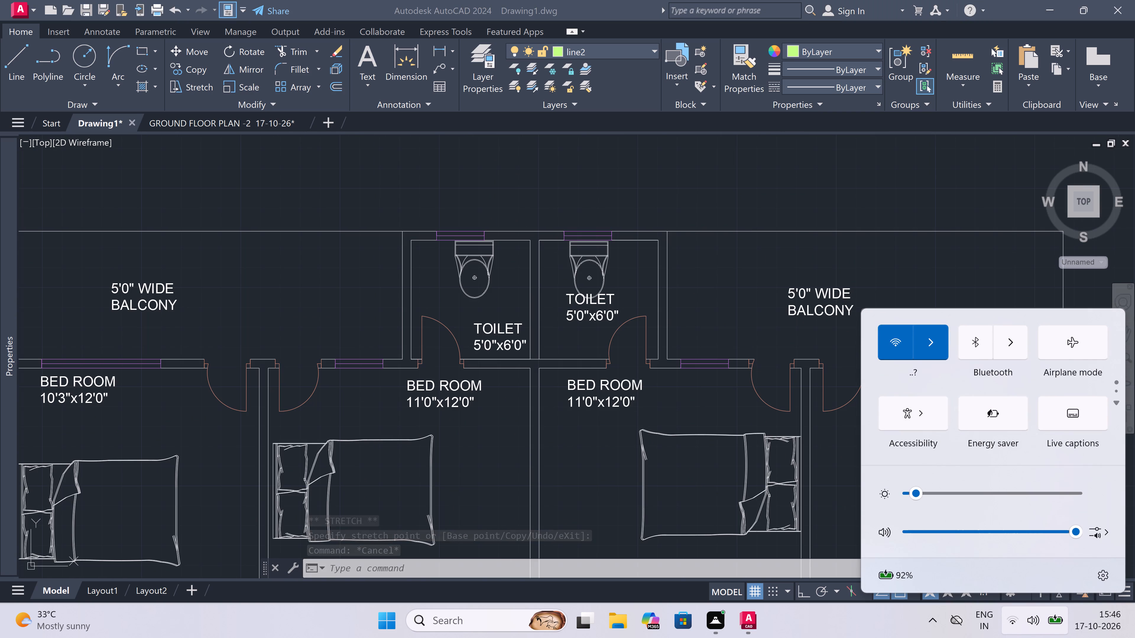
scroll(575, 299, up, 2)
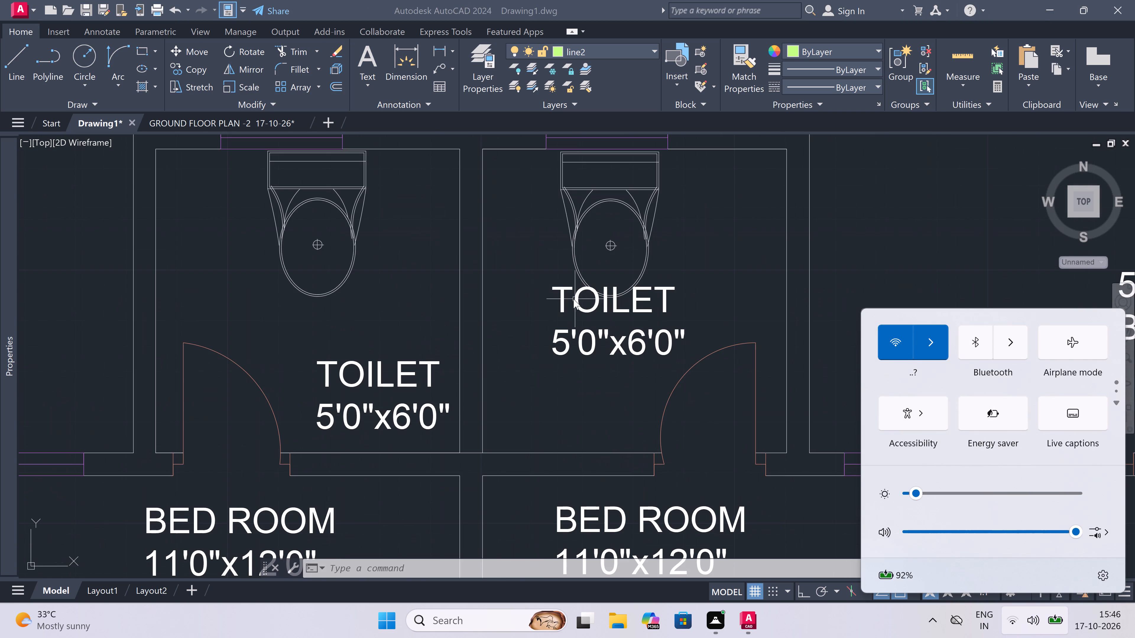
click(565, 321)
click(560, 341)
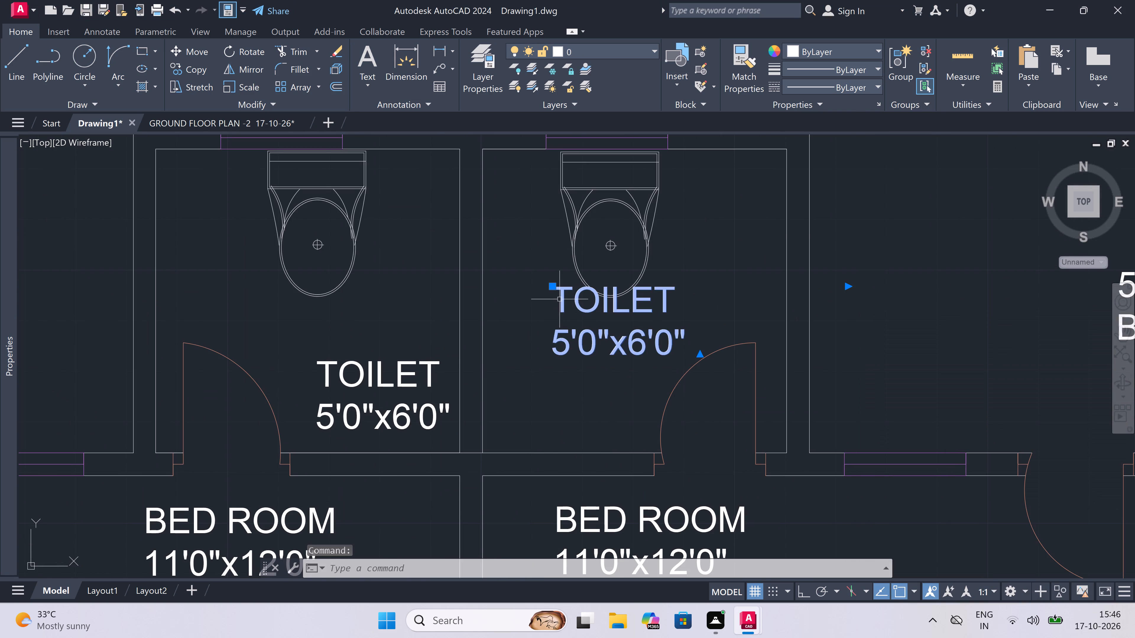
click(553, 289)
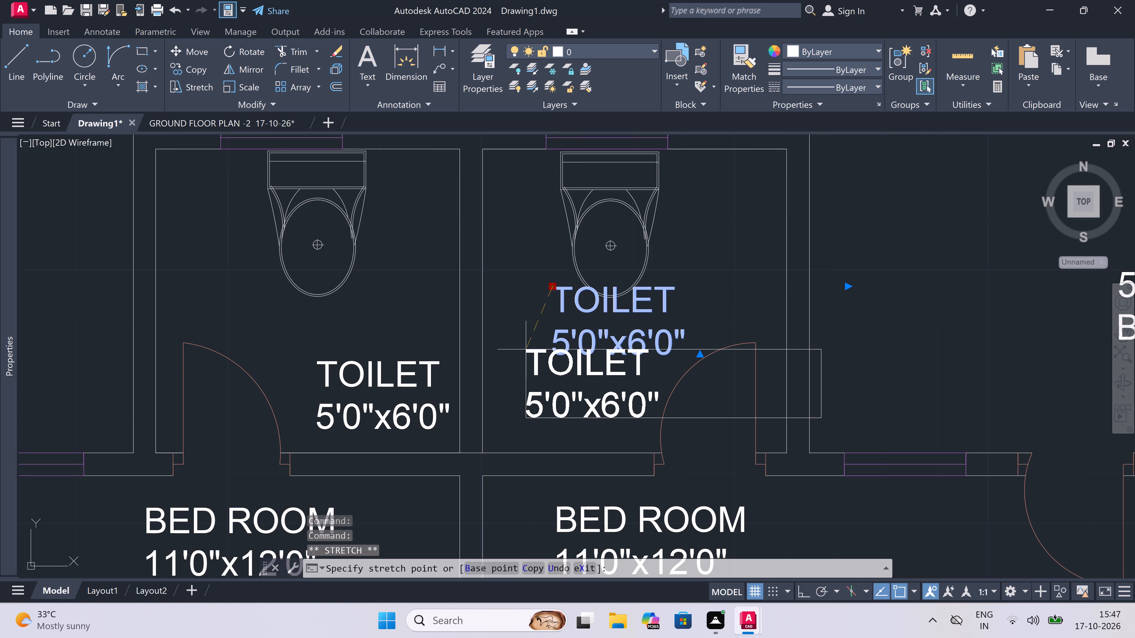
click(519, 356)
key(Escape)
Move the CB label of the upper-left bedroom down so it sits inside its cupboard outline.
scroll(524, 338, down, 3)
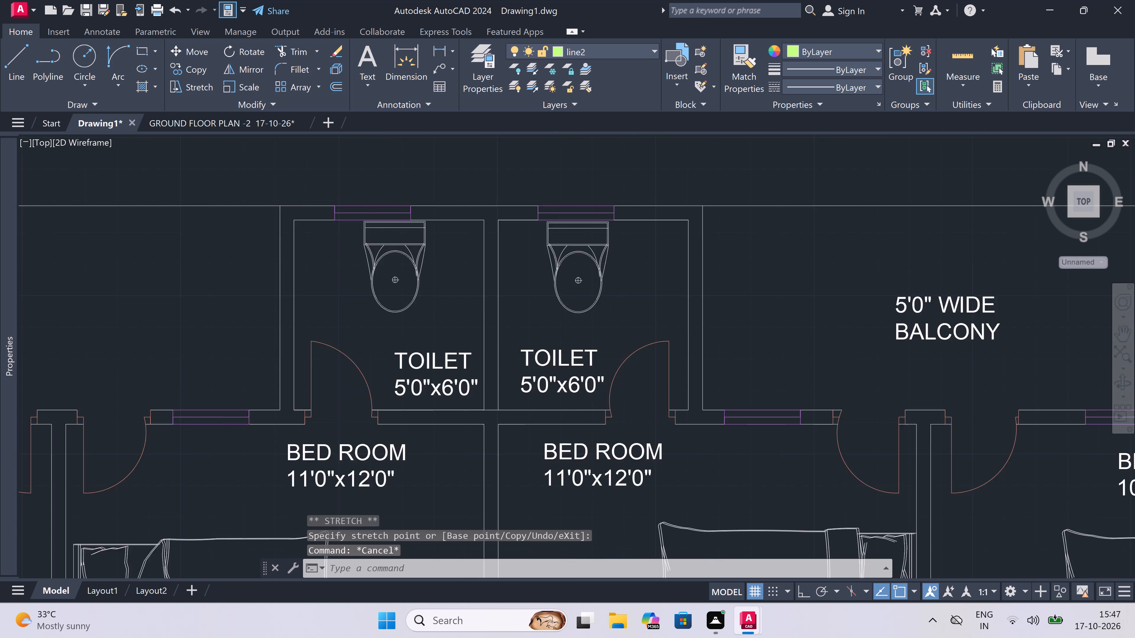
scroll(526, 338, down, 3)
scroll(455, 367, up, 3)
scroll(454, 367, down, 4)
scroll(428, 393, up, 4)
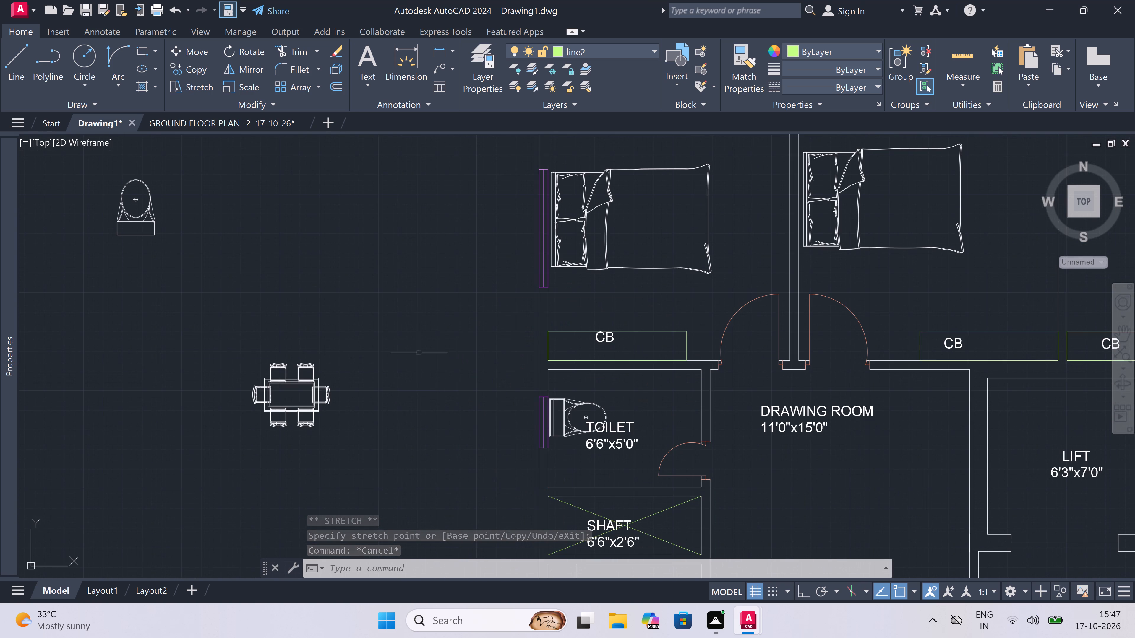
scroll(614, 375, up, 2)
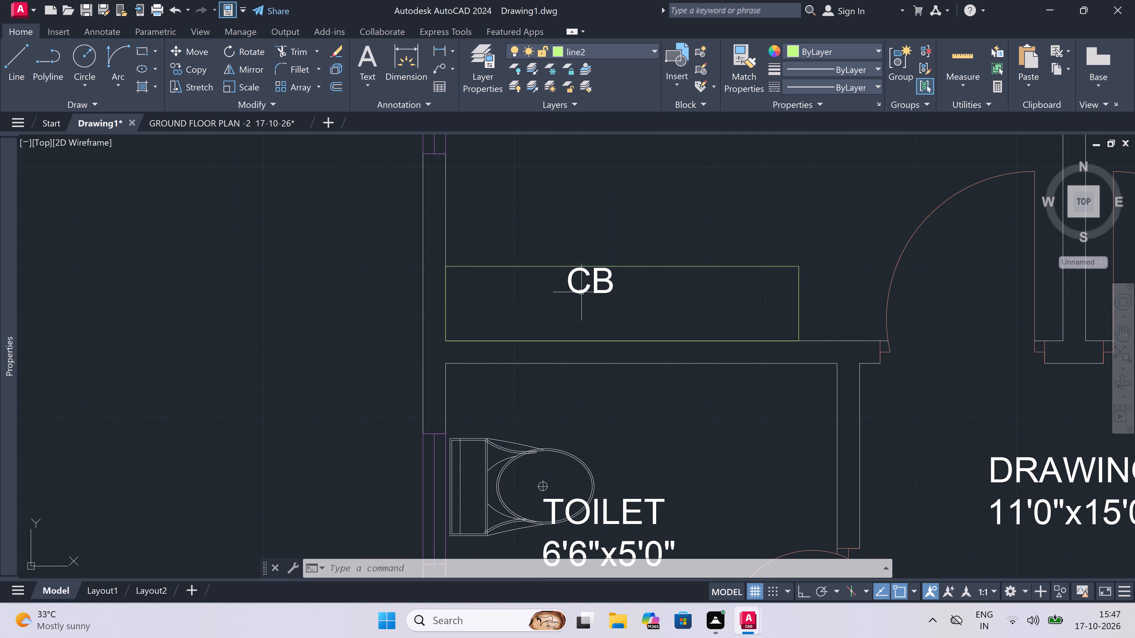
click(581, 292)
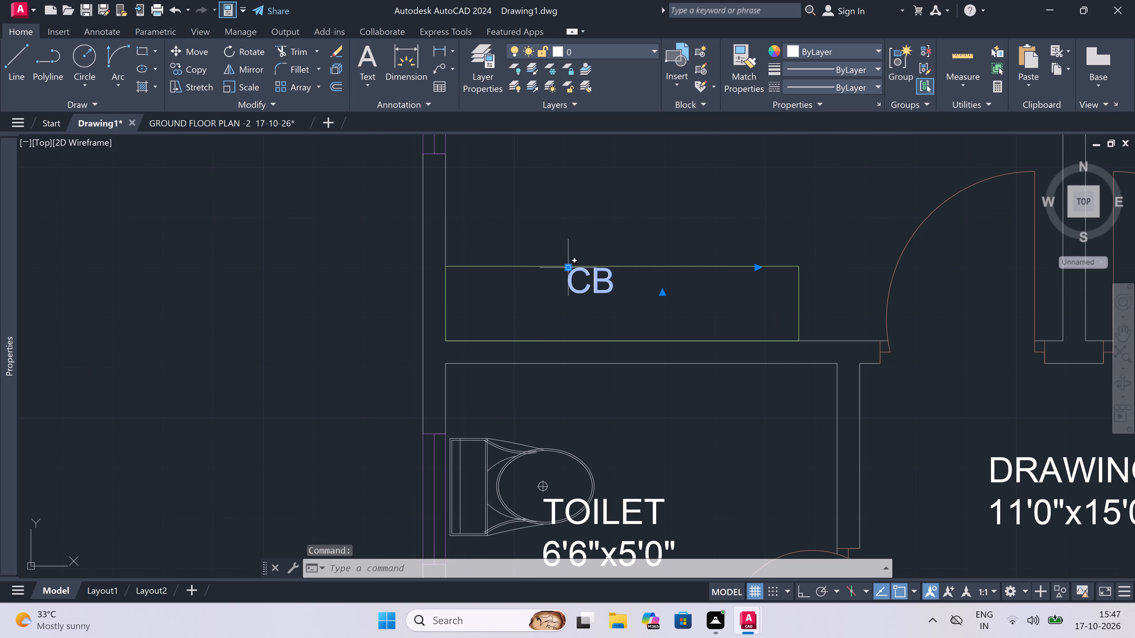
click(566, 265)
click(556, 297)
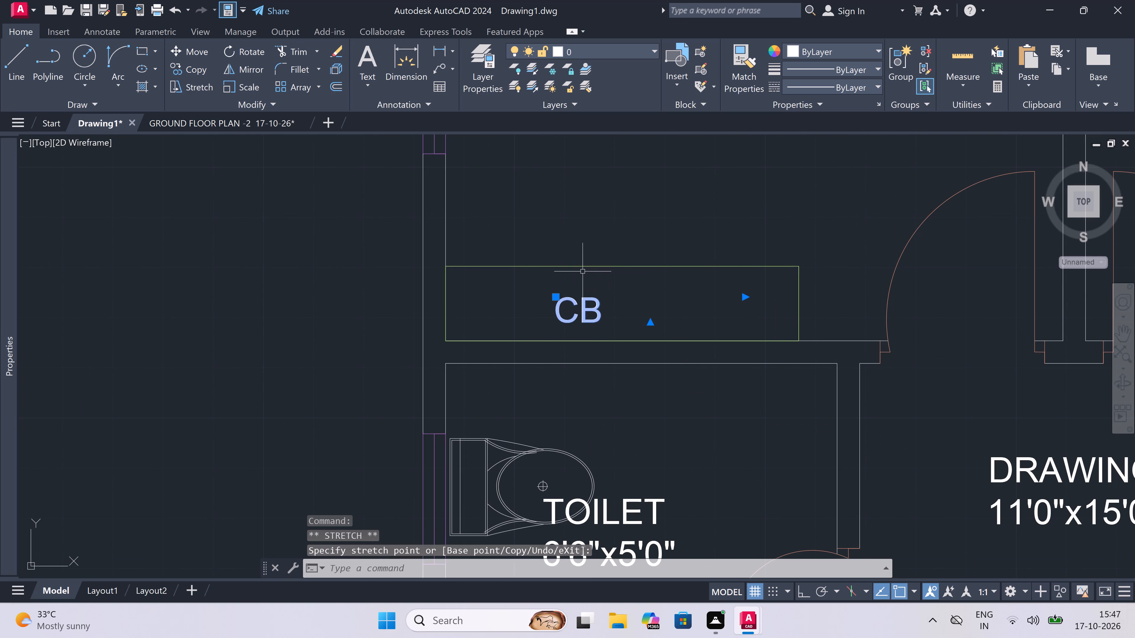
key(Escape)
Move the upper-left 6'6"x5'0" toilet's label up beside its WC, clear of the bowl.
scroll(583, 272, down, 5)
scroll(542, 292, up, 2)
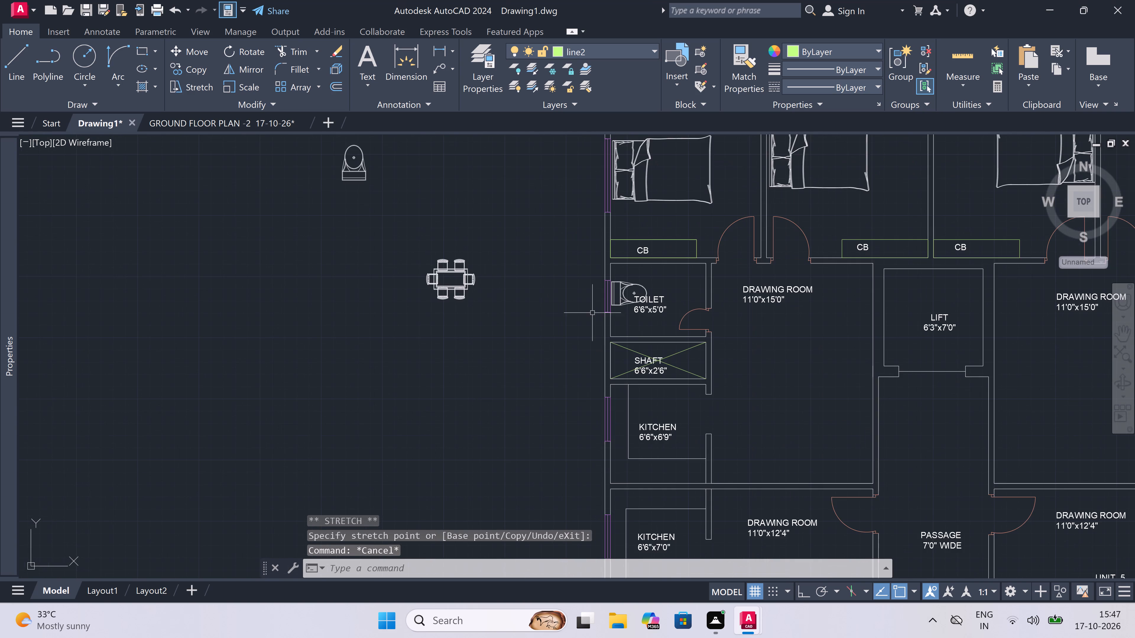
scroll(779, 315, up, 2)
click(469, 294)
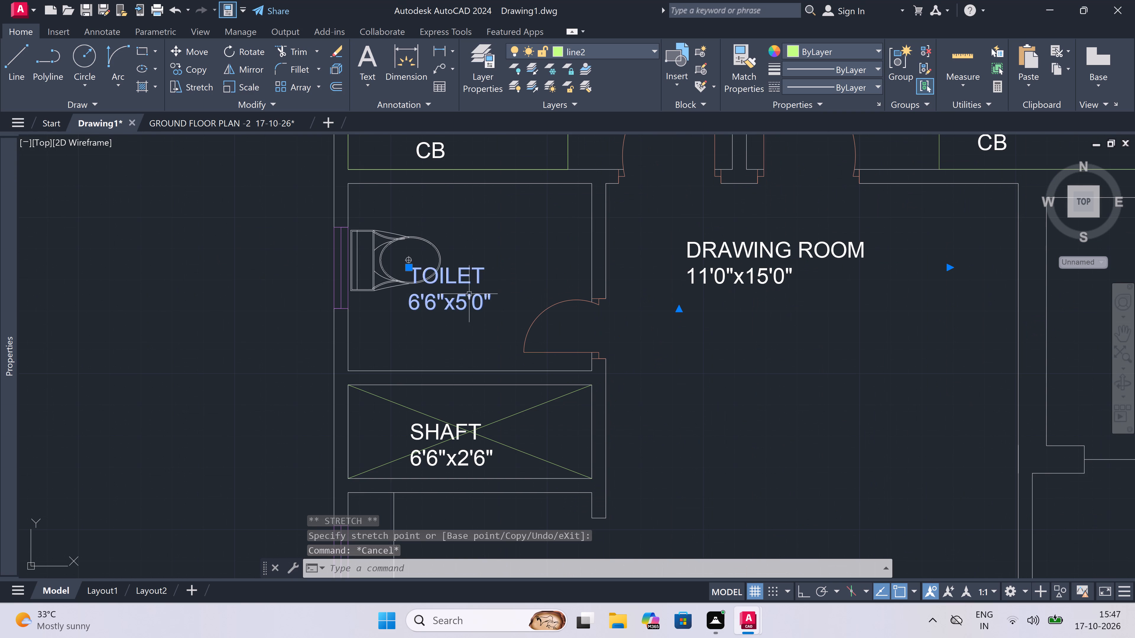
click(407, 267)
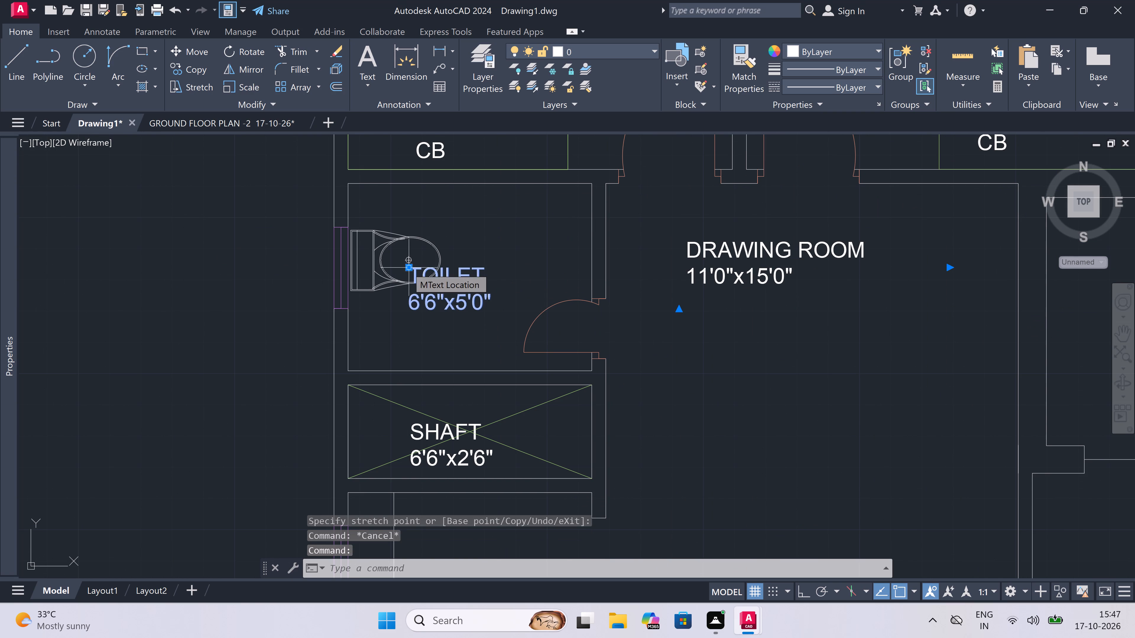
click(473, 217)
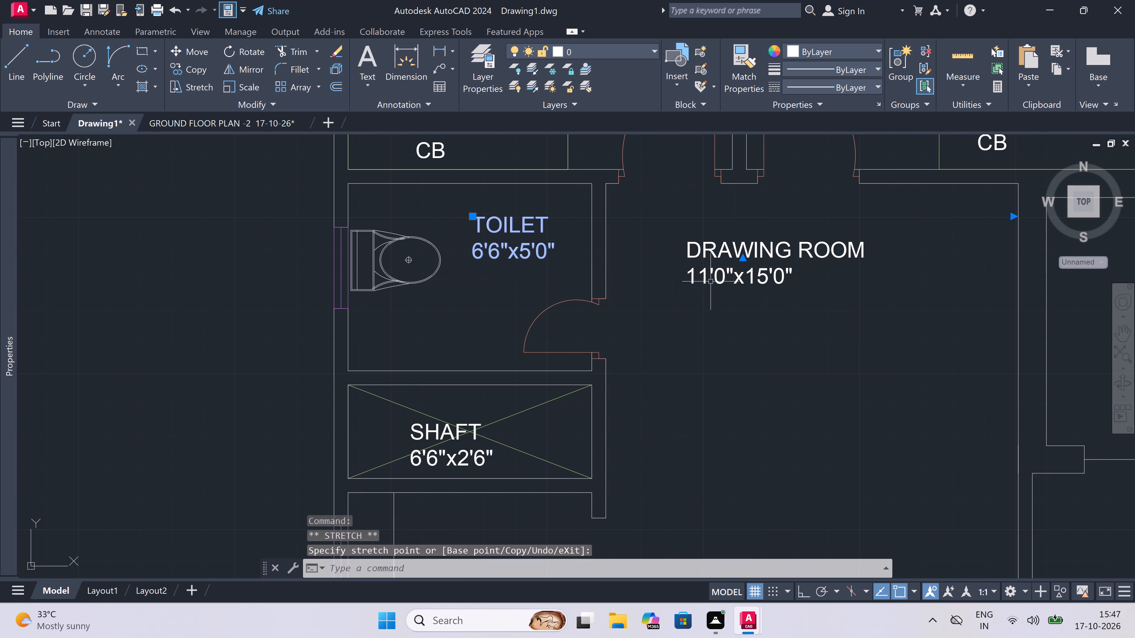
key(Escape)
Copy the spare six-seat dining set by its table centre into the upper-right 11'0"x15'0" drawing room, near the kitchen opening.
scroll(711, 281, down, 4)
scroll(687, 305, up, 2)
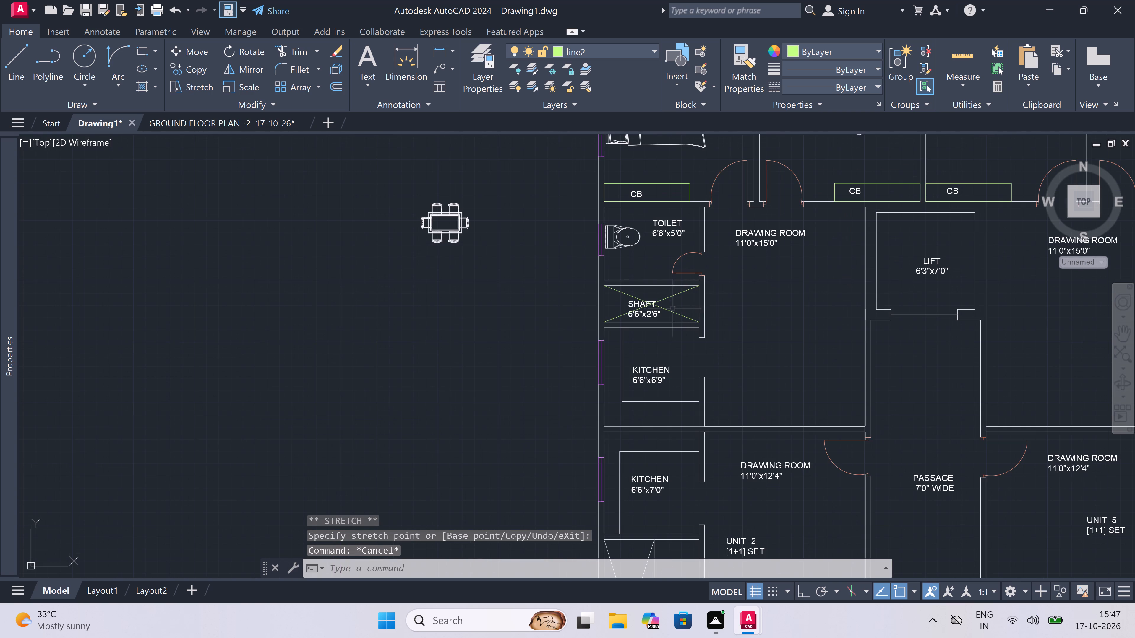
click(488, 176)
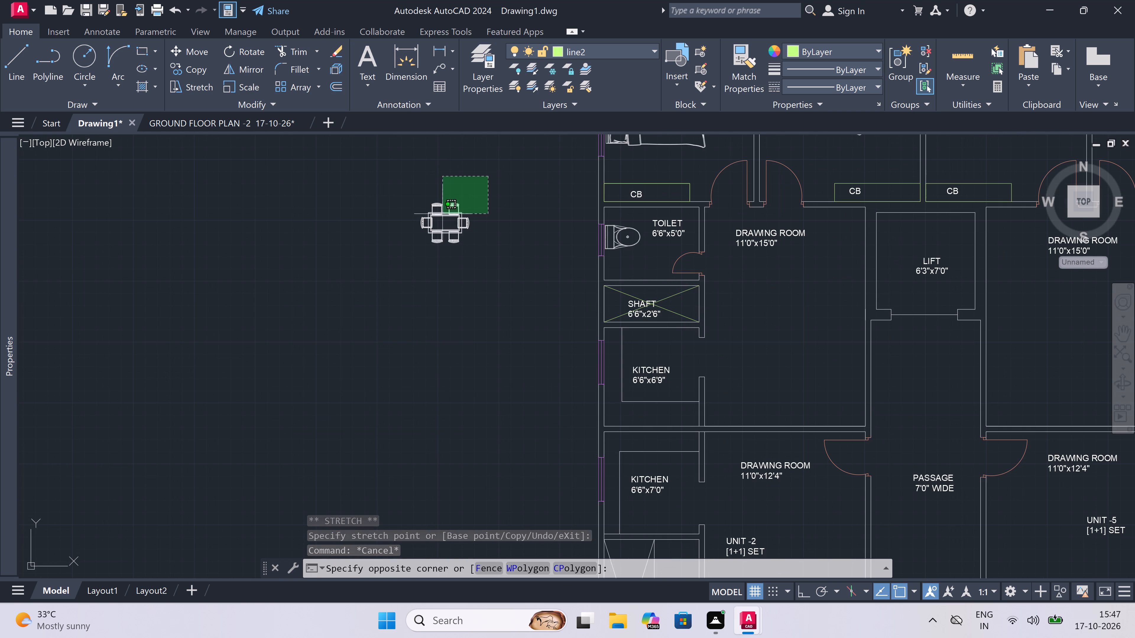
click(403, 271)
click(197, 66)
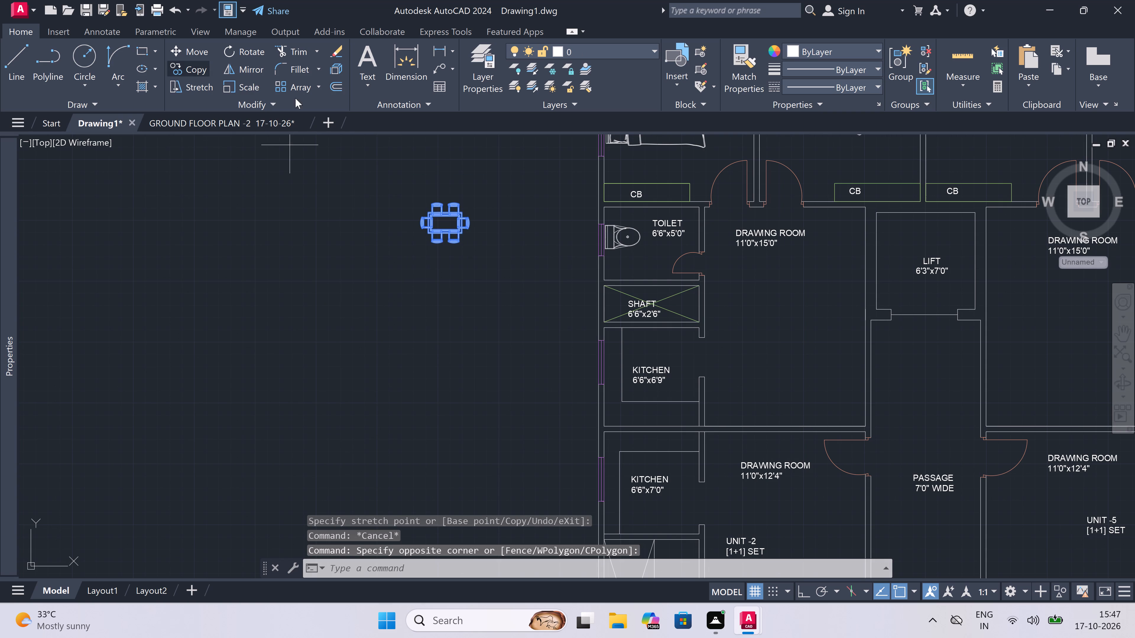
click(442, 223)
scroll(474, 299, down, 3)
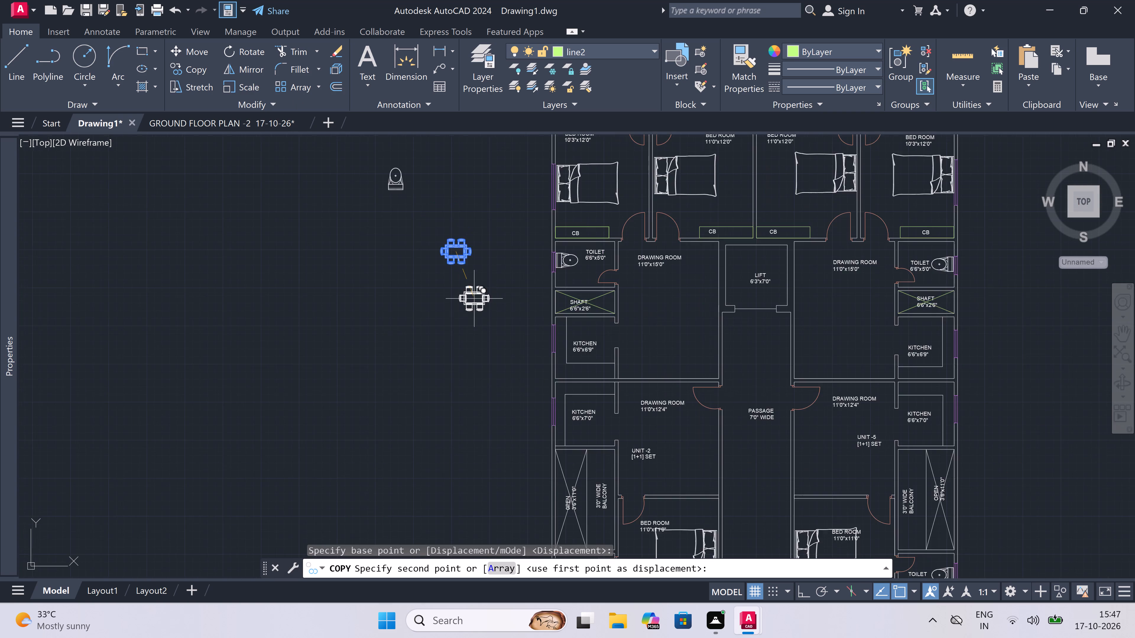
scroll(557, 296, up, 3)
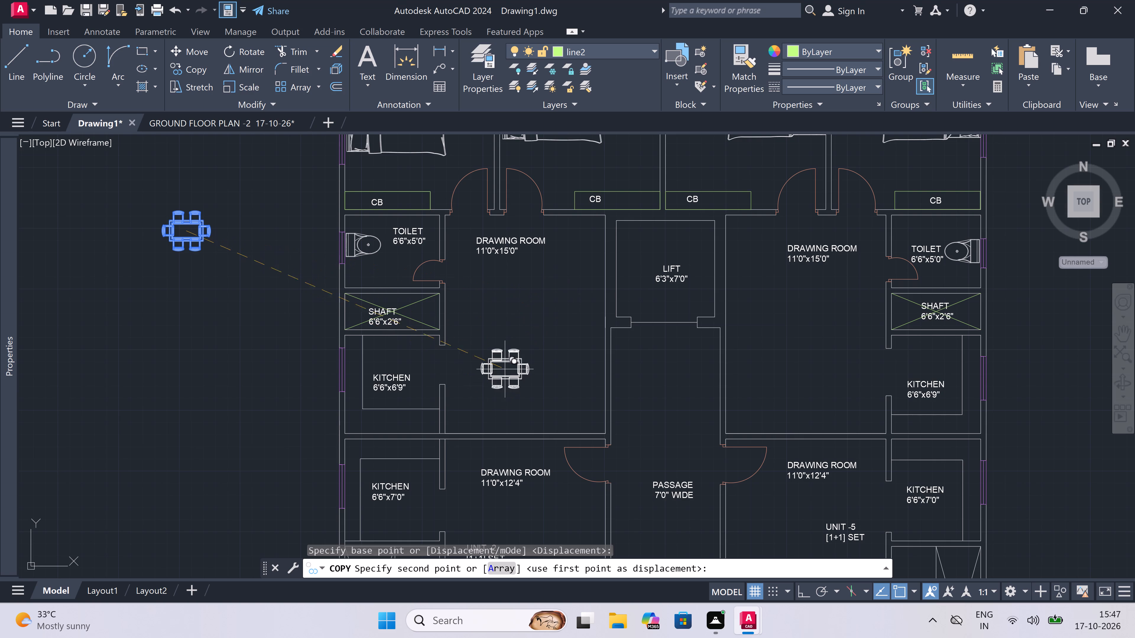
scroll(511, 353, down, 2)
scroll(511, 353, up, 1)
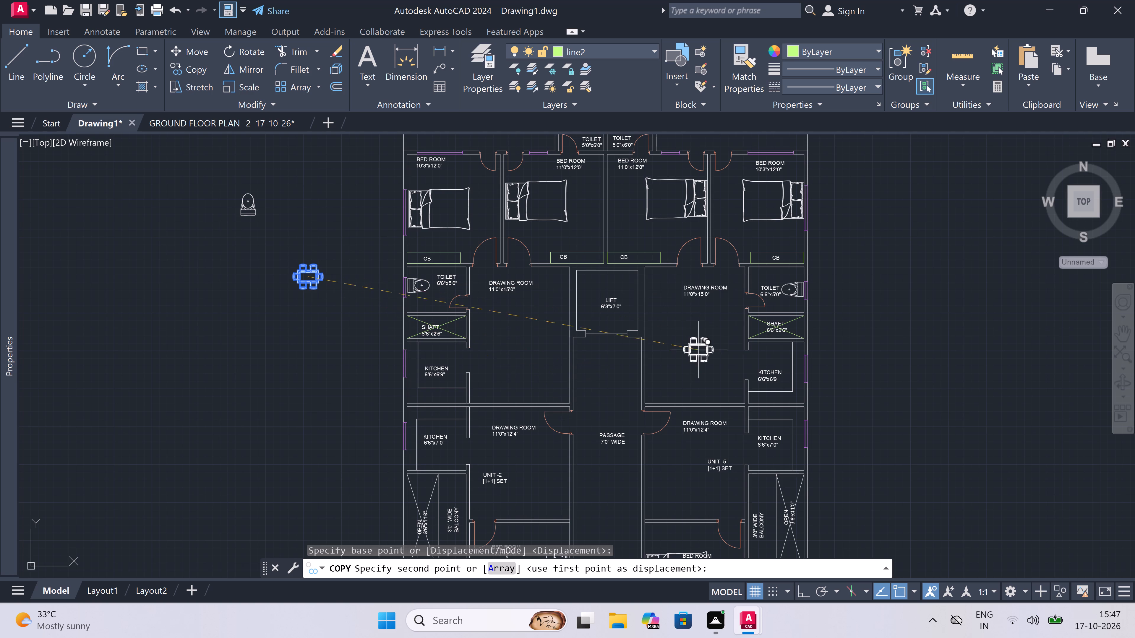
scroll(718, 367, up, 2)
click(725, 402)
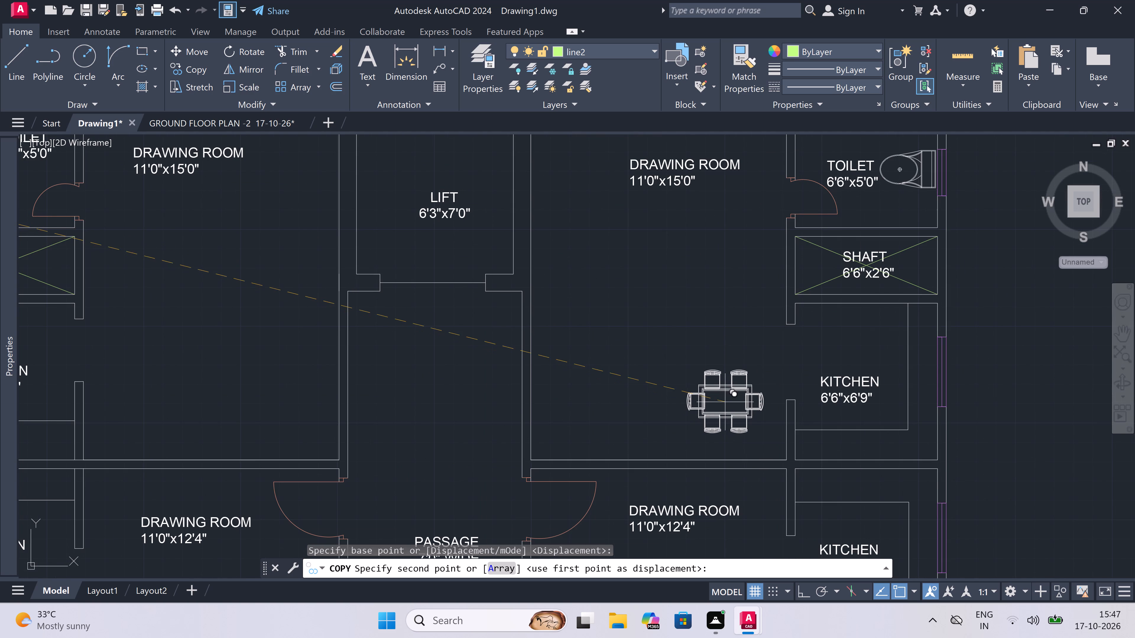
Place another dining set copy in Unit-5's 11'0"x12'4" drawing room, near the wall below the kitchen opening.
scroll(686, 307, down, 5)
scroll(685, 395, up, 3)
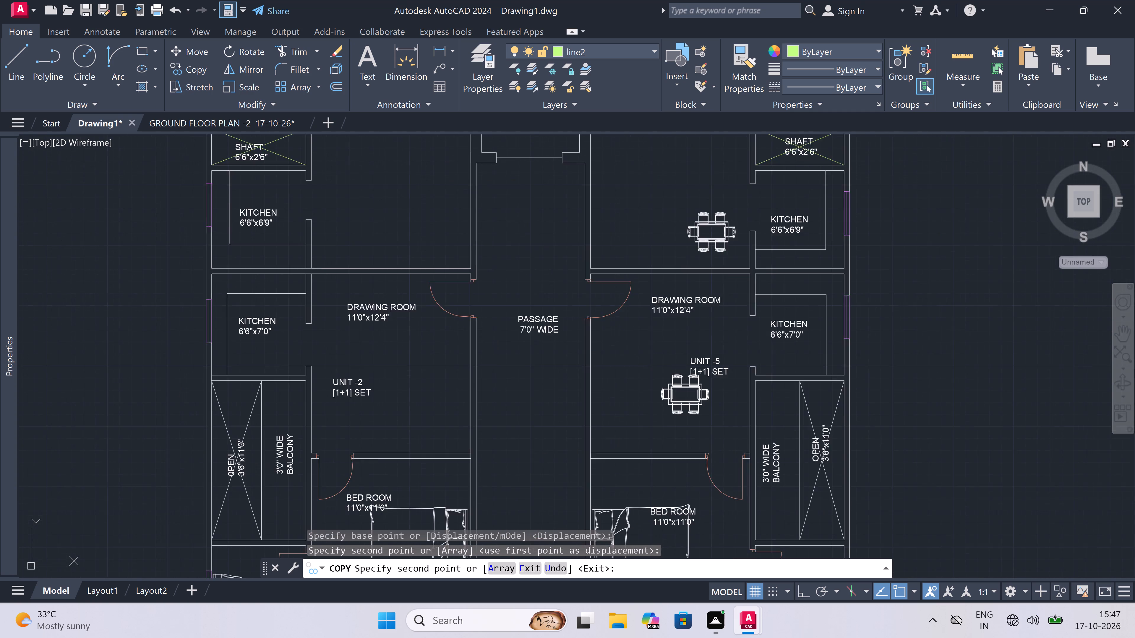
scroll(668, 304, down, 2)
scroll(674, 302, up, 2)
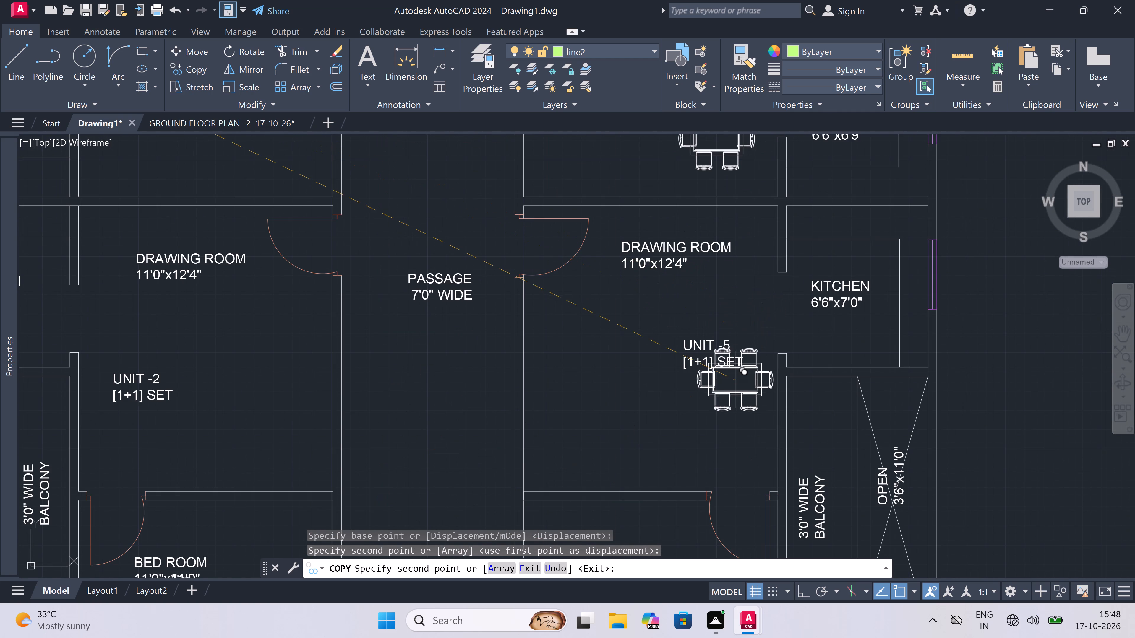
click(733, 378)
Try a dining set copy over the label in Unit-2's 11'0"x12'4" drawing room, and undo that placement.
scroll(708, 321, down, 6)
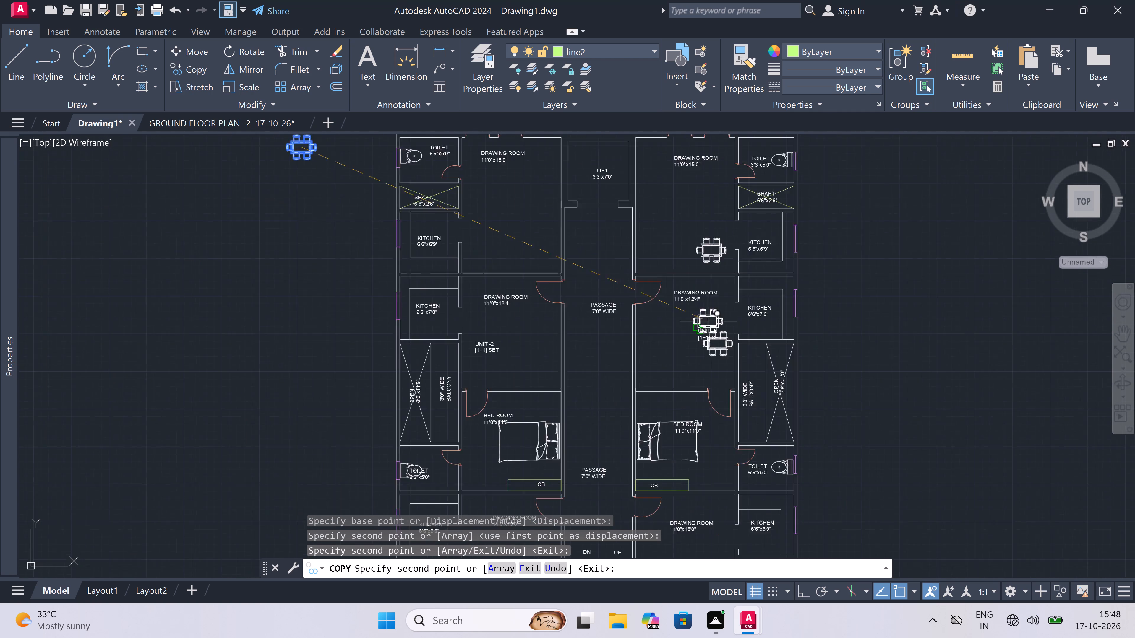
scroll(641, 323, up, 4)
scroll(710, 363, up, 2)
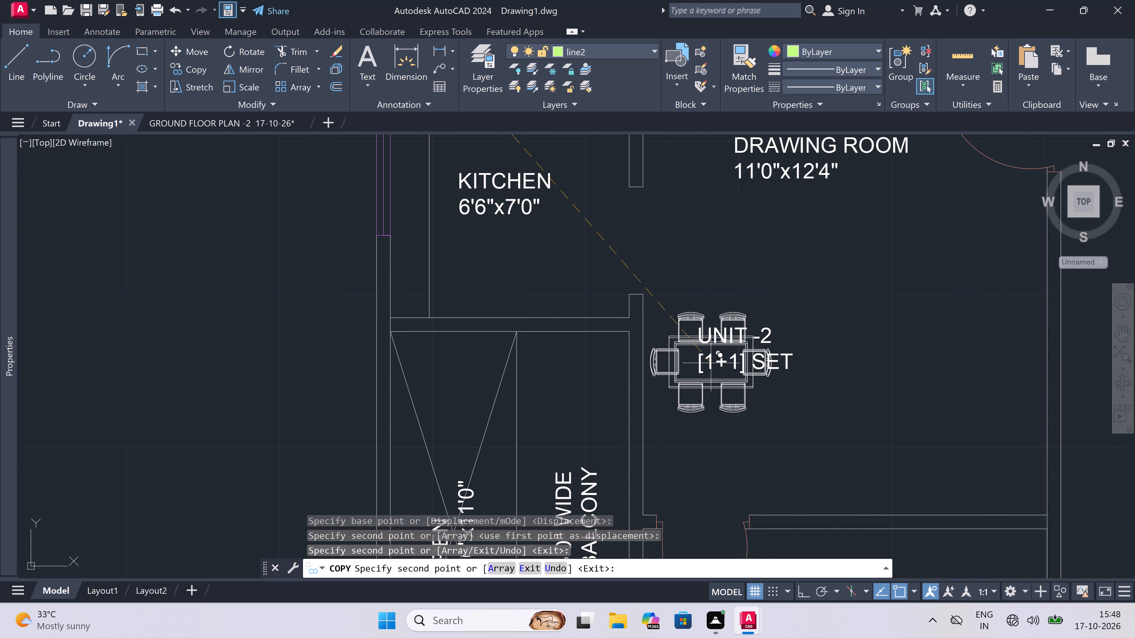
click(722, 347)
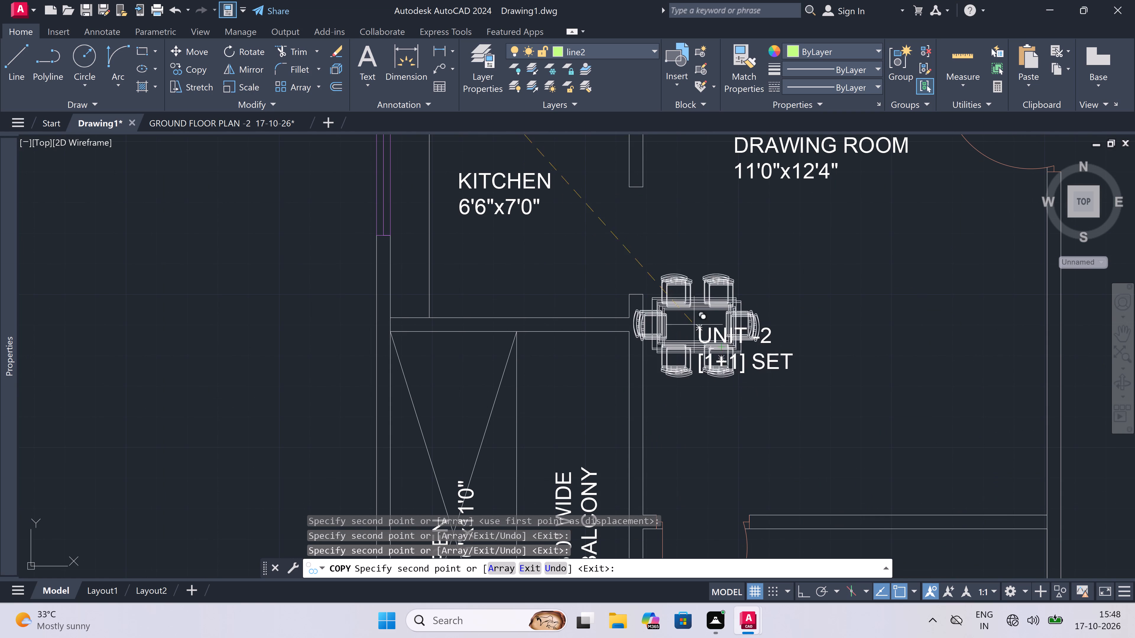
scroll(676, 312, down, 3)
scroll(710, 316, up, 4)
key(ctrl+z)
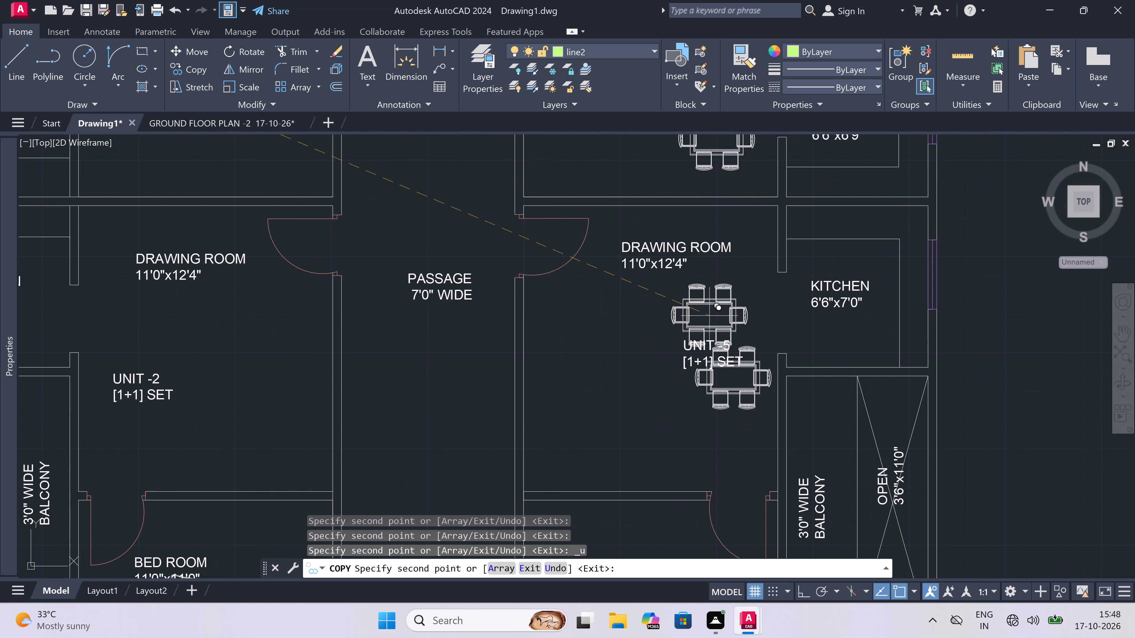
Place a dining set copy in Unit-2's 11'0"x12'4" drawing room, beside the wall below the kitchen opening.
scroll(670, 313, down, 4)
scroll(567, 317, up, 5)
scroll(791, 394, up, 3)
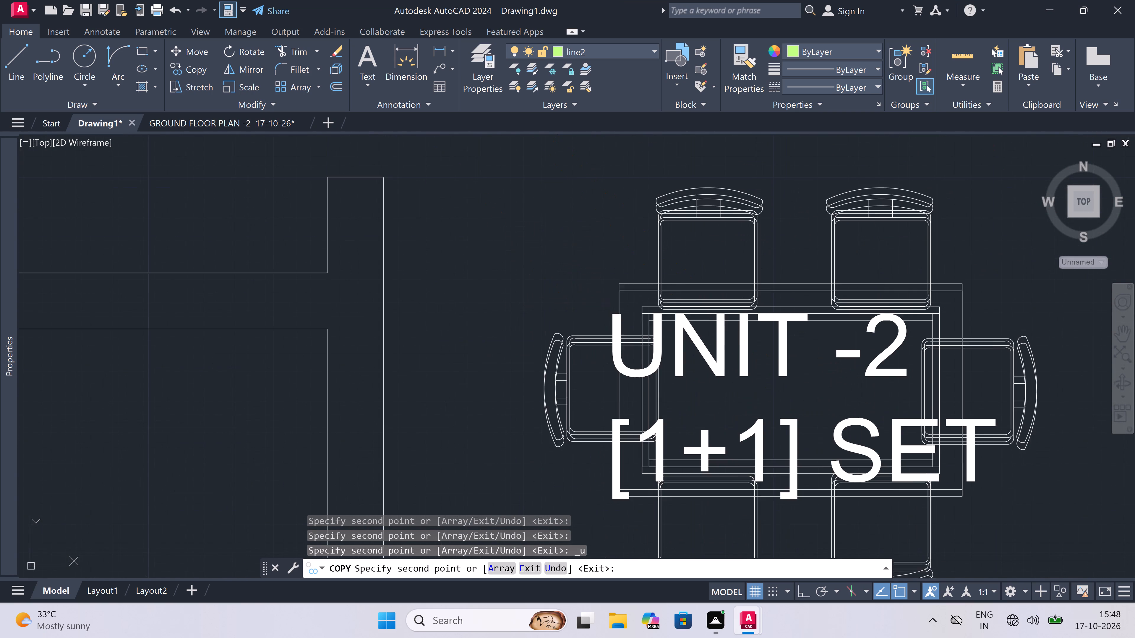
click(732, 376)
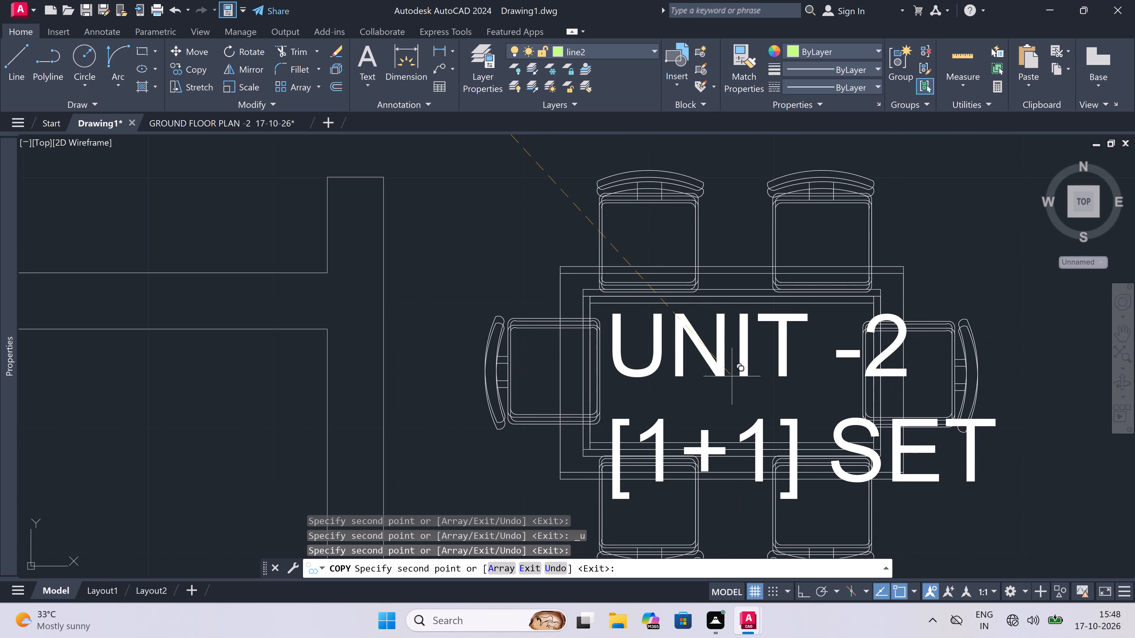
Place another dining set copy in the lower-left 11'0"x15'0" drawing room, beside the kitchen wall near the room's upper corner.
scroll(644, 286, down, 11)
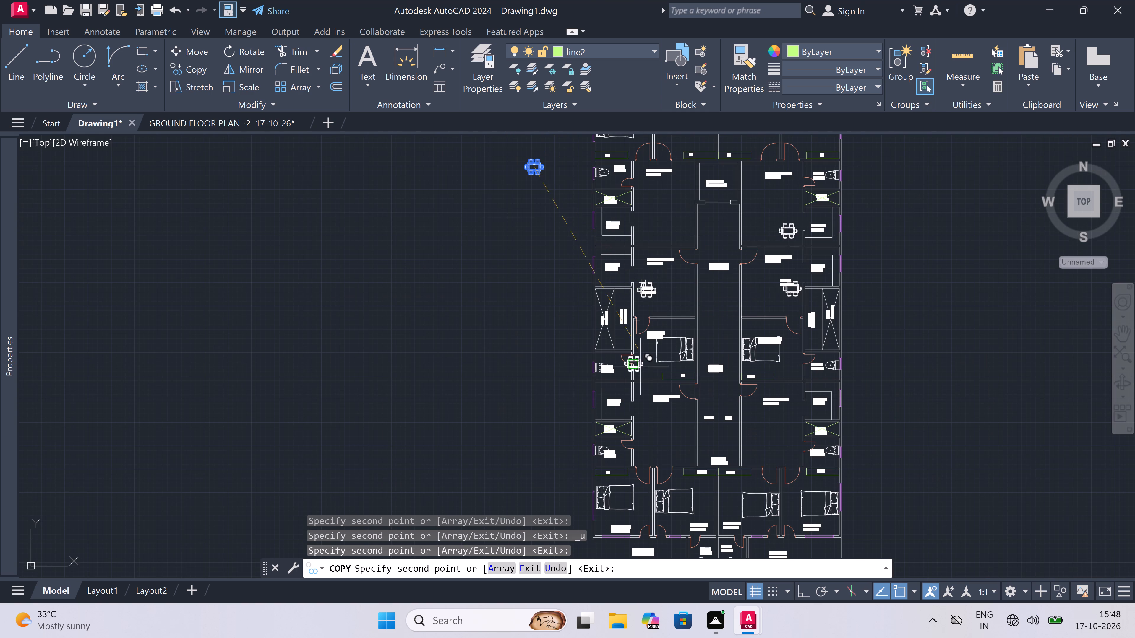
scroll(639, 442, up, 3)
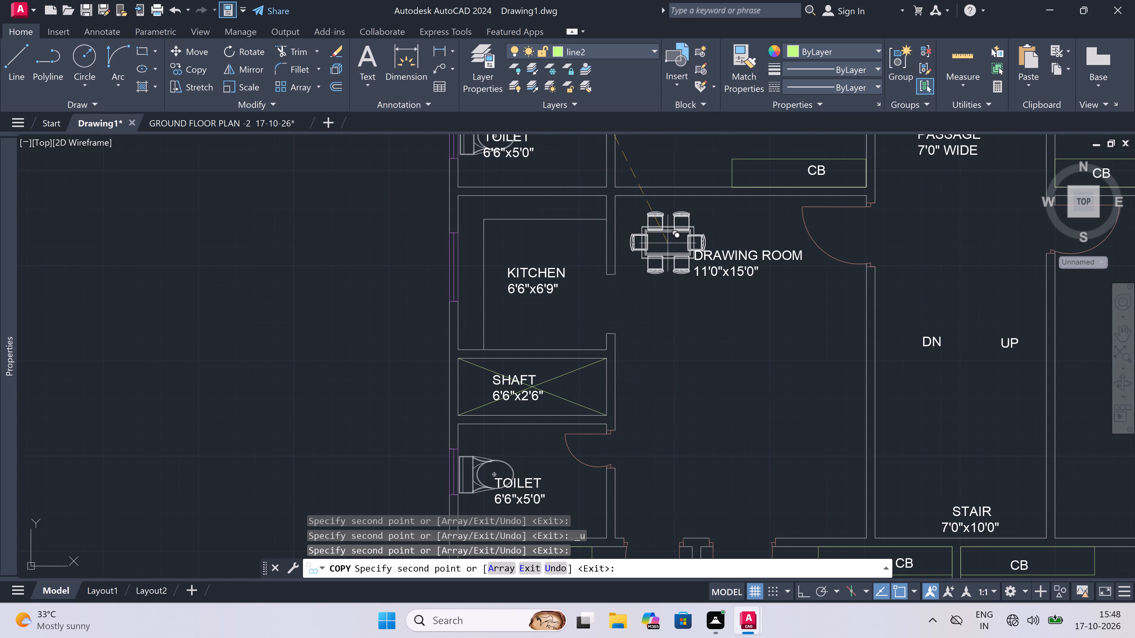
click(668, 243)
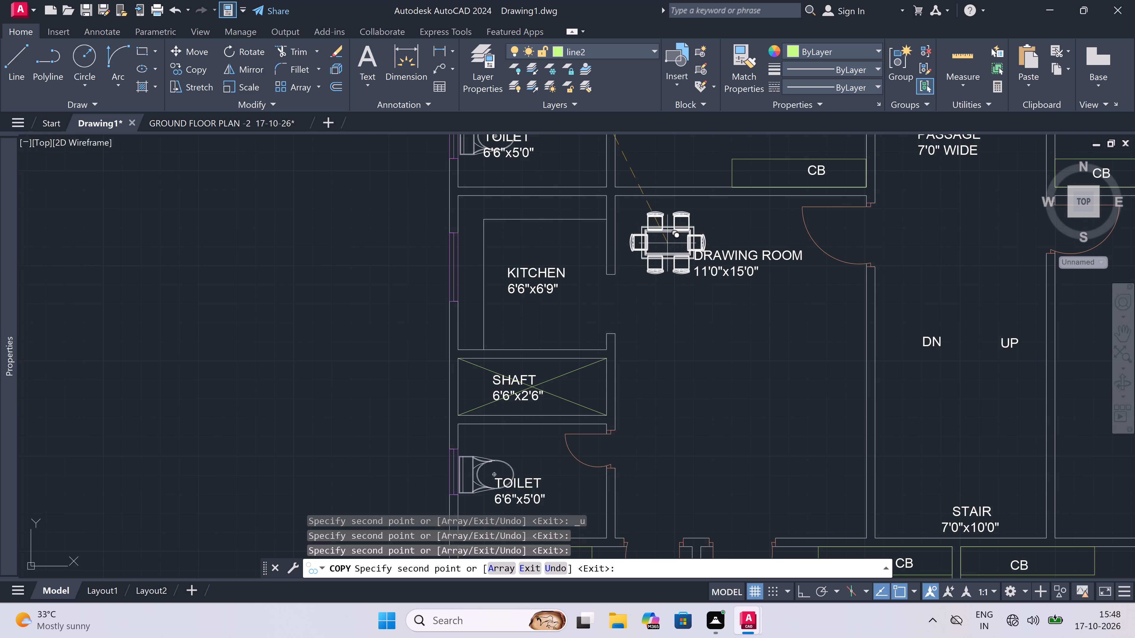
Place a dining set copy in the lower-right 11'0"x15'0" drawing room, above its label near the kitchen wall, and finish copying.
scroll(625, 290, down, 3)
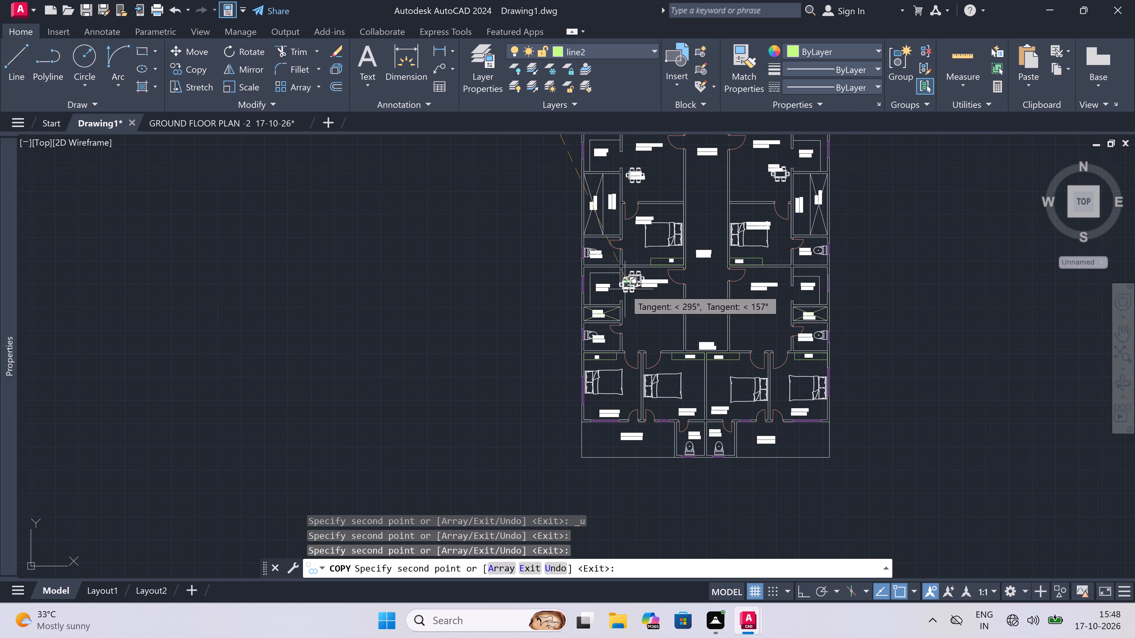
scroll(618, 235, down, 2)
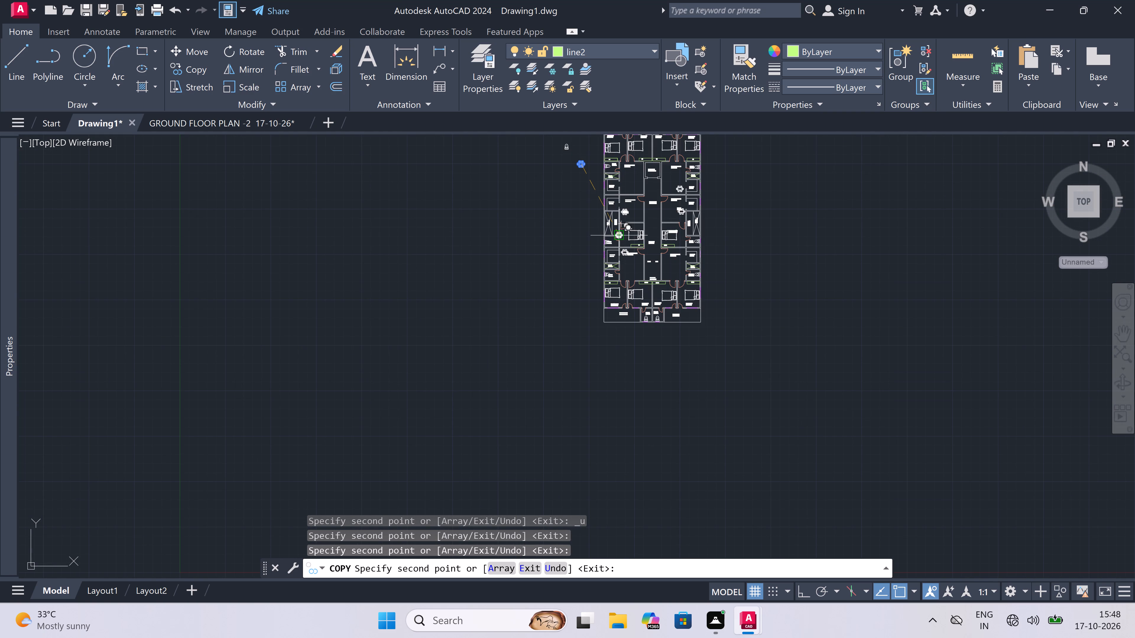
scroll(614, 234, down, 2)
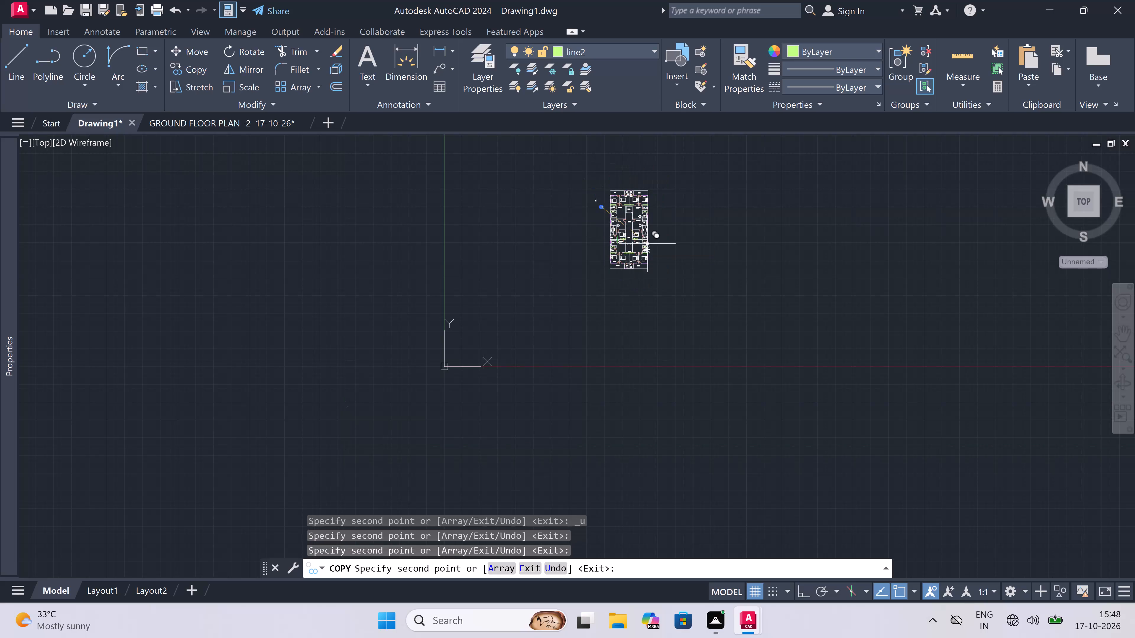
scroll(645, 240, up, 4)
scroll(603, 265, up, 3)
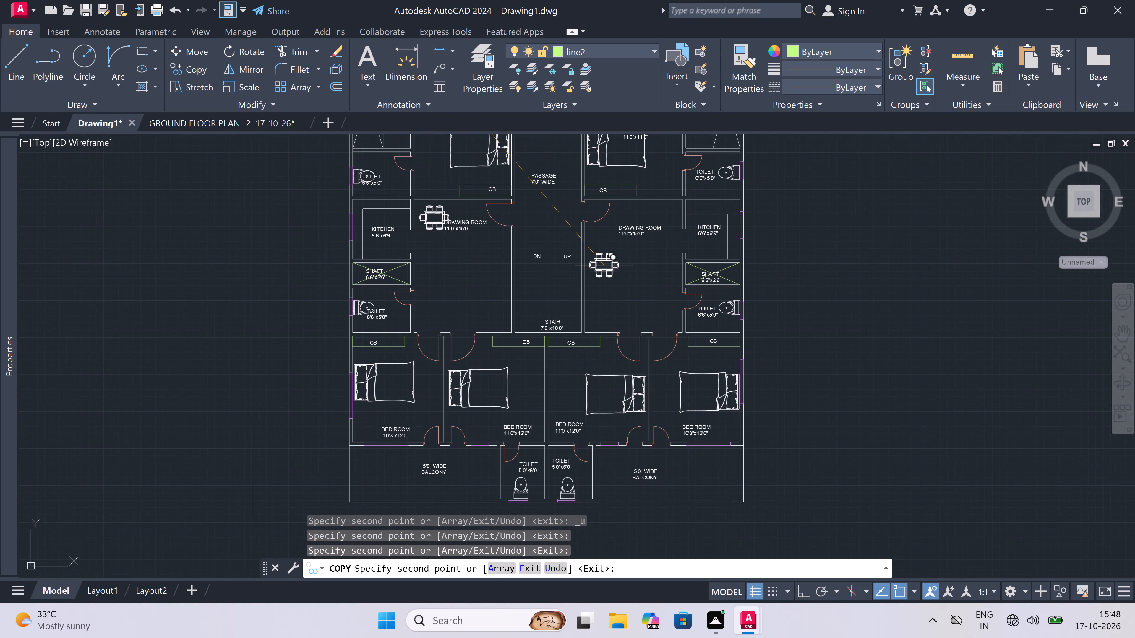
scroll(647, 221, up, 3)
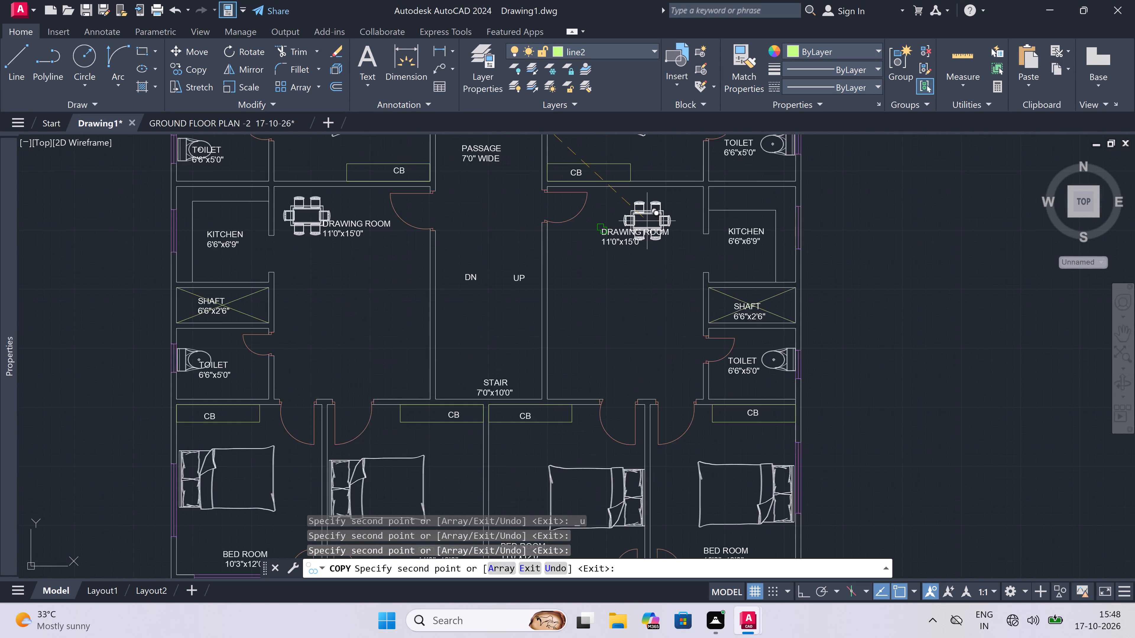
double_click(700, 196)
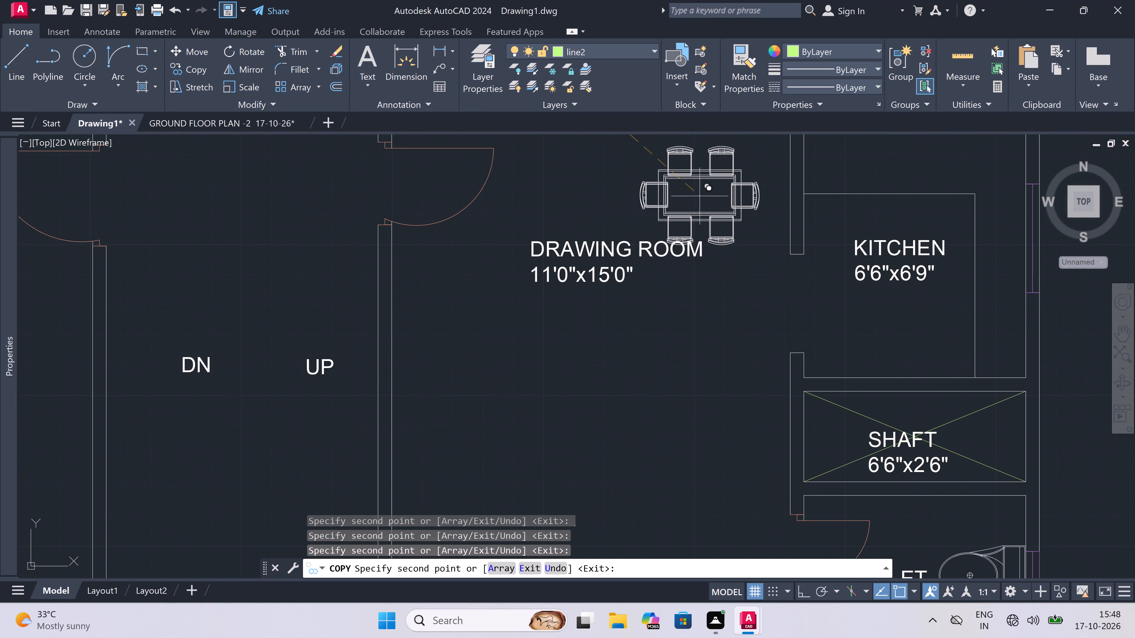
key(Escape)
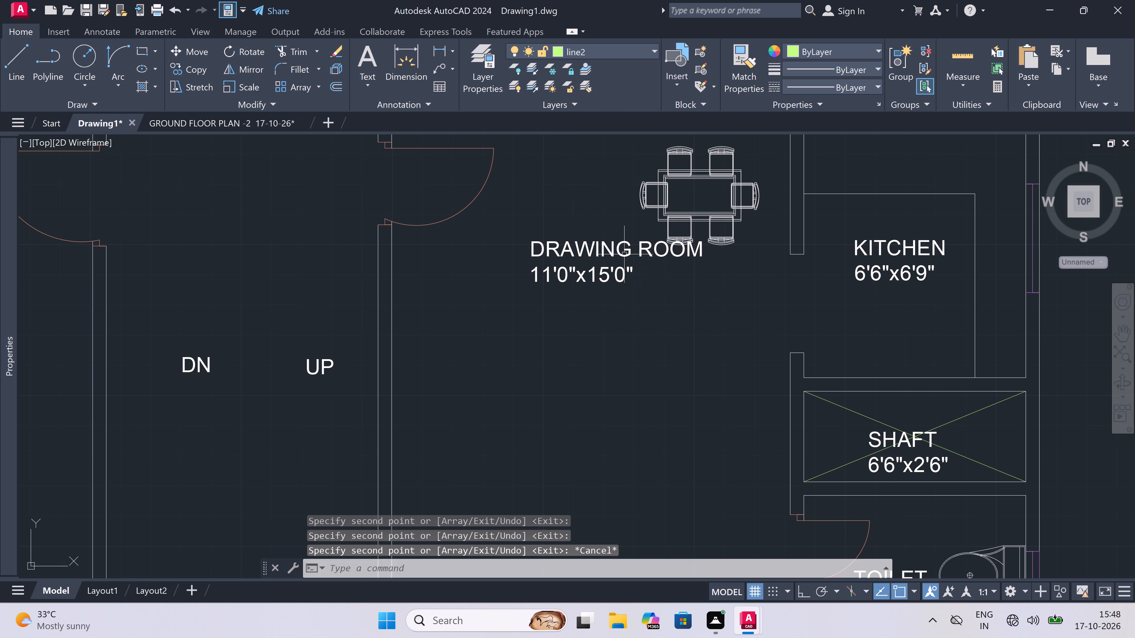
Move the lower-right 11'0"x15'0" drawing room's label down toward the stair wall, clear of the dining set.
click(588, 245)
click(531, 239)
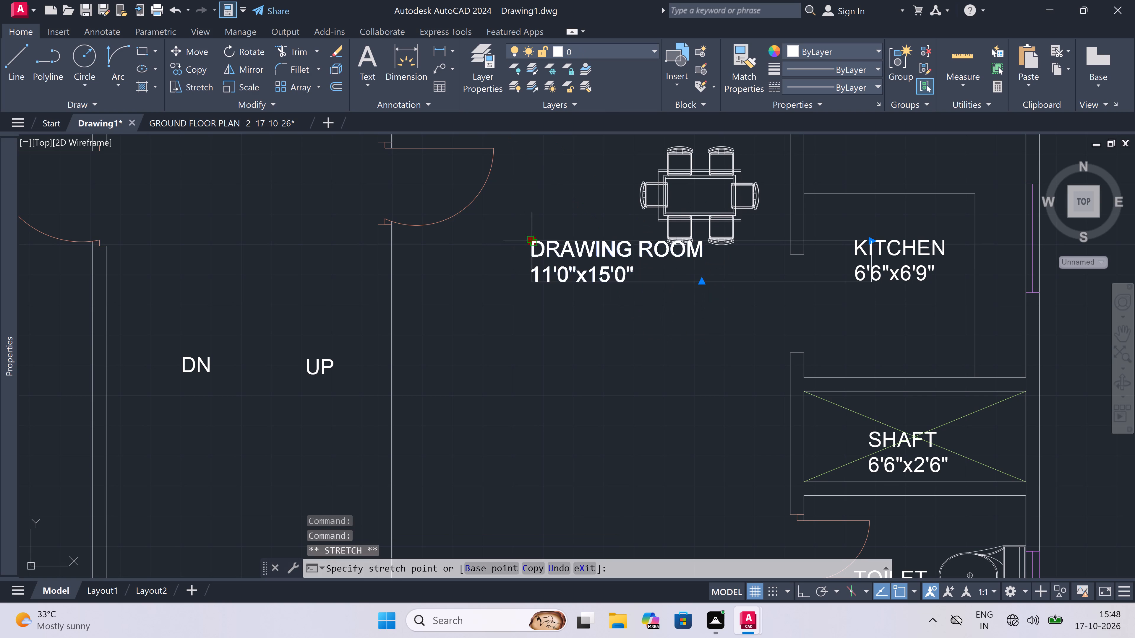
click(435, 350)
key(Escape)
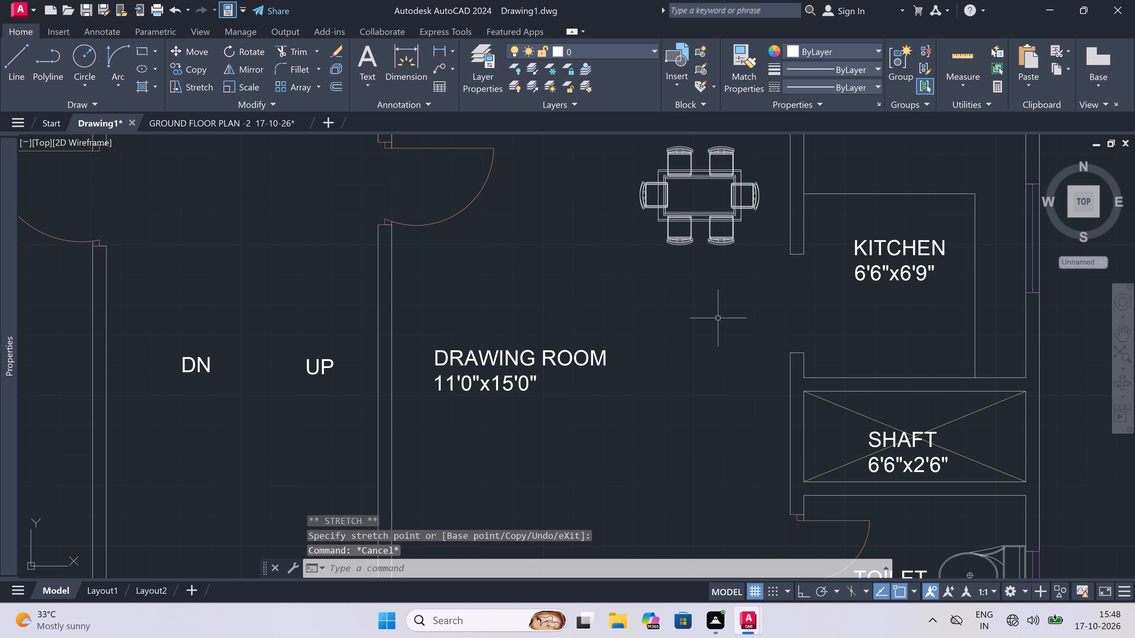
Move the lower-left 11'0"x15'0" drawing room's label down, clear of the dining set.
scroll(718, 318, down, 4)
scroll(564, 315, up, 2)
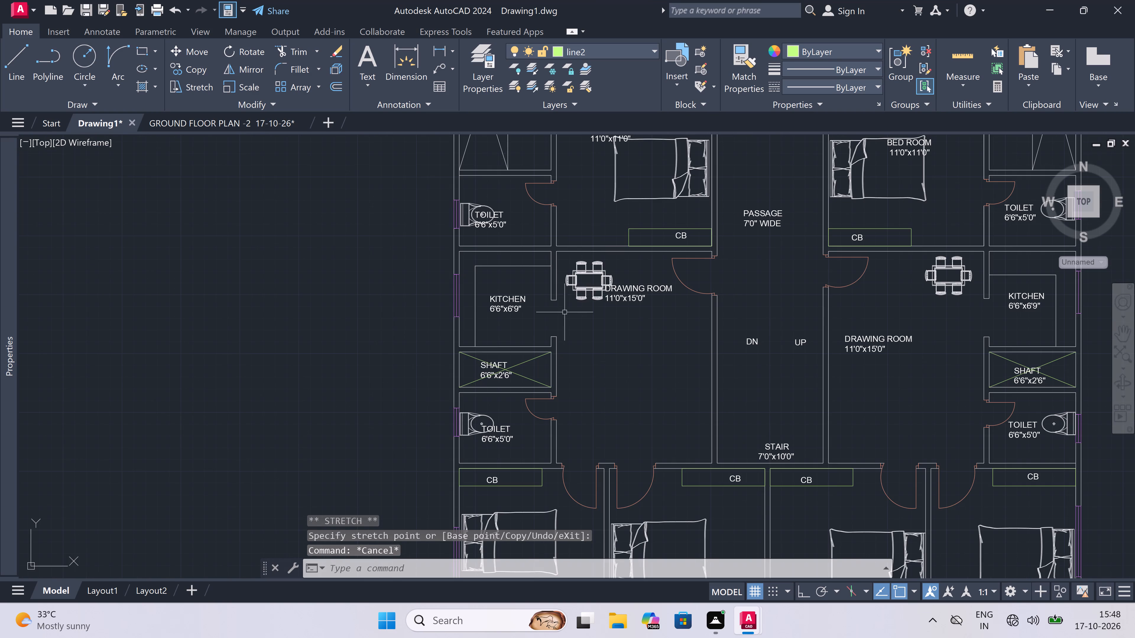
double_click(613, 288)
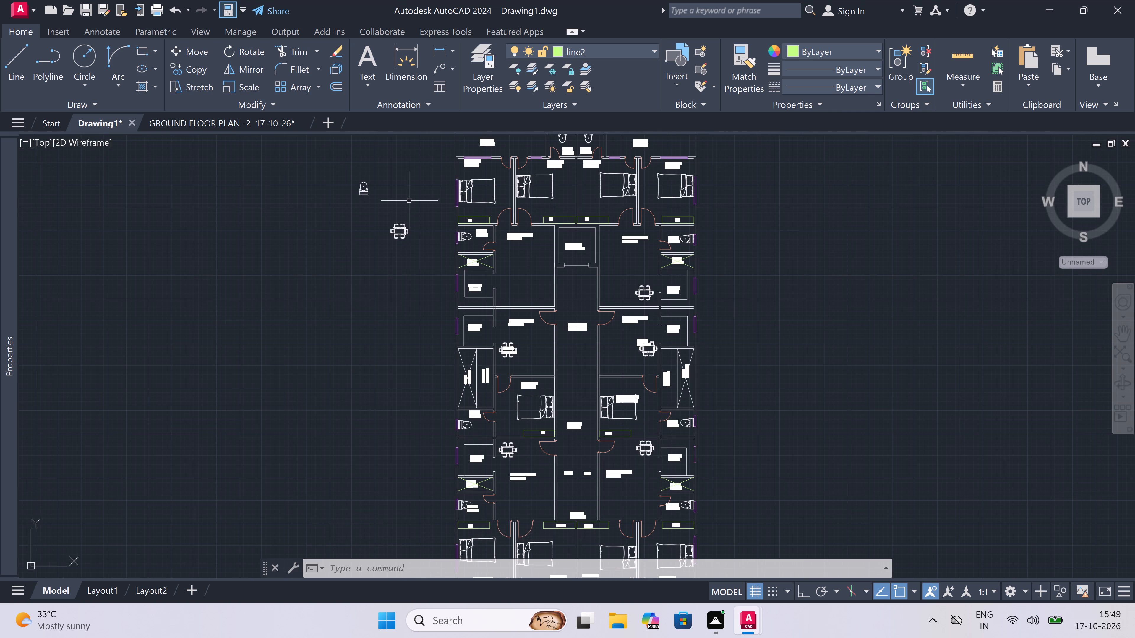
Move the spare dining set from outside the plan into the upper-left 11'0"x15'0" drawing room, near the kitchen opening.
scroll(409, 210, up, 2)
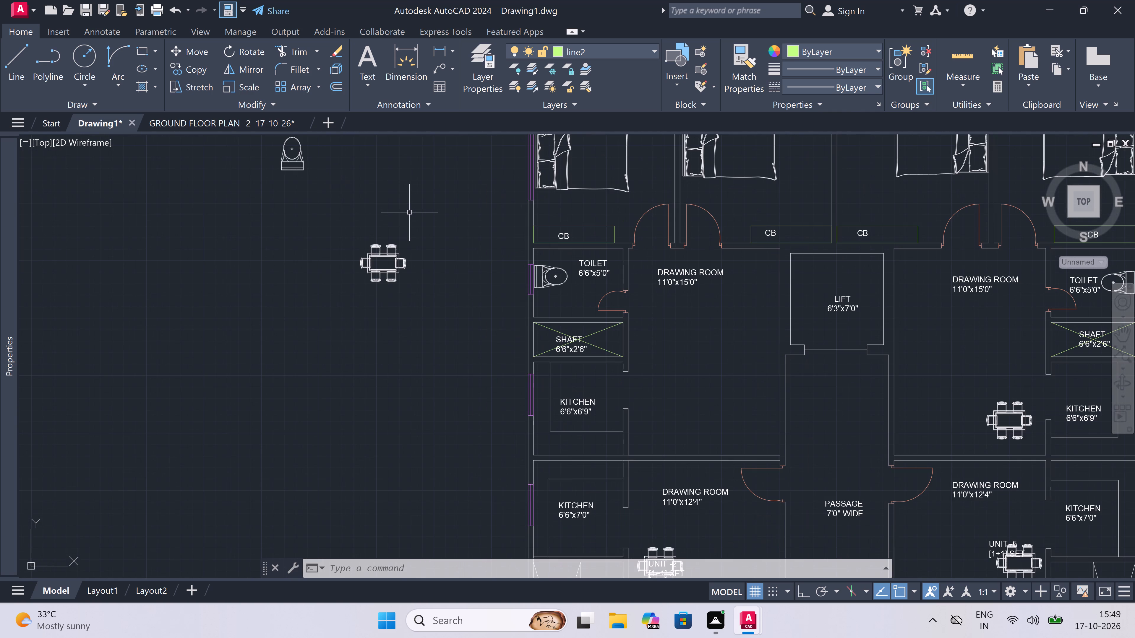
drag(413, 221, 409, 228)
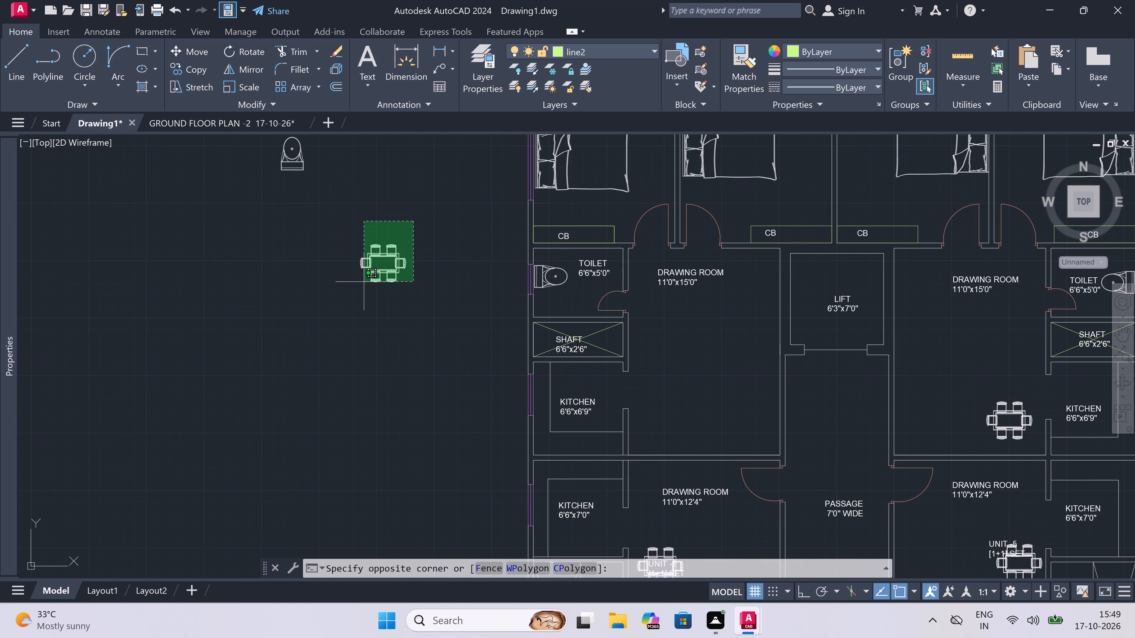
click(354, 292)
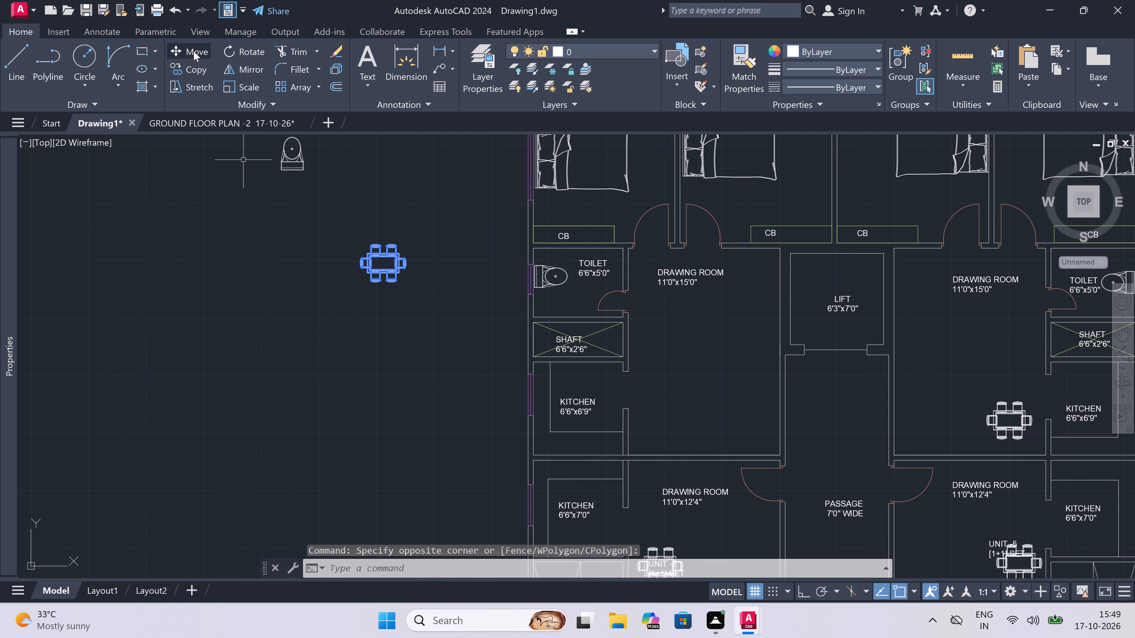
click(194, 51)
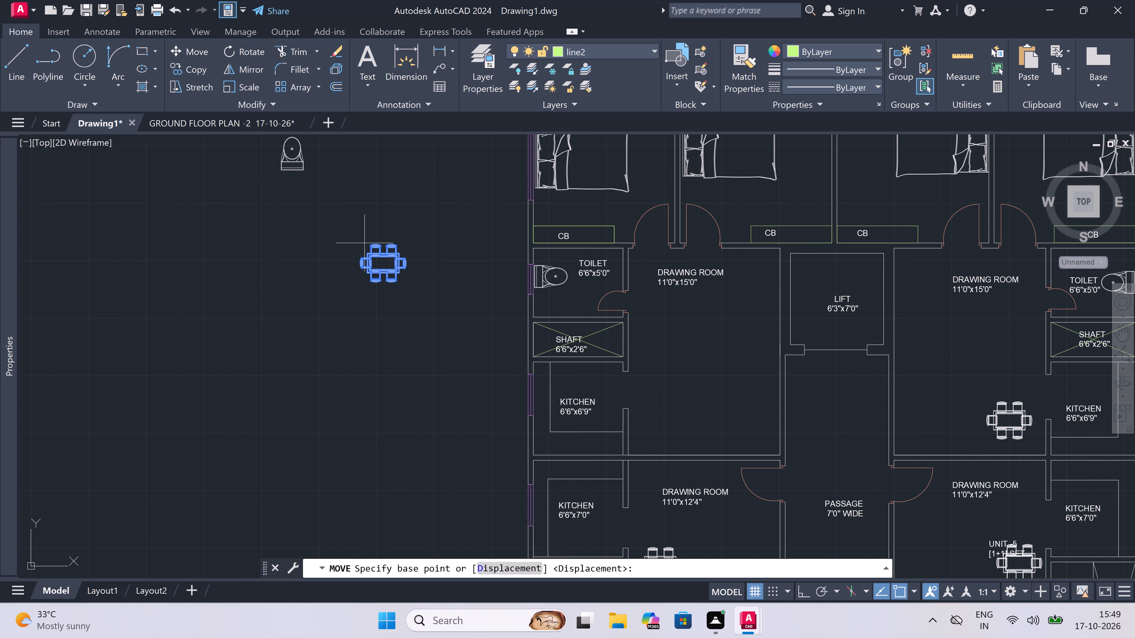
click(381, 251)
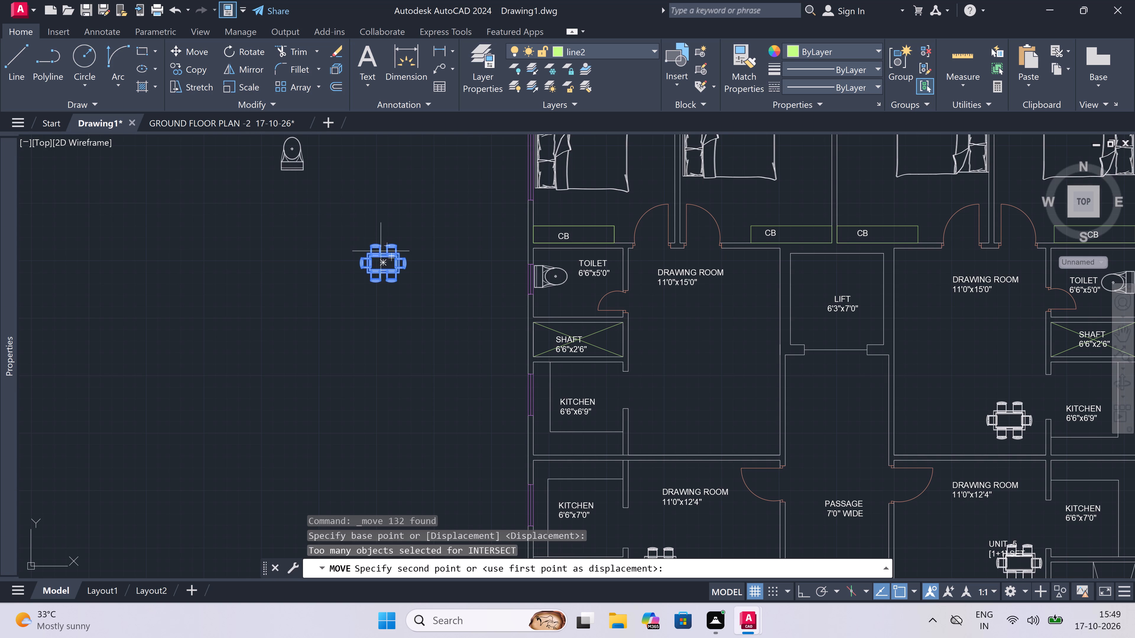
scroll(685, 428, up, 3)
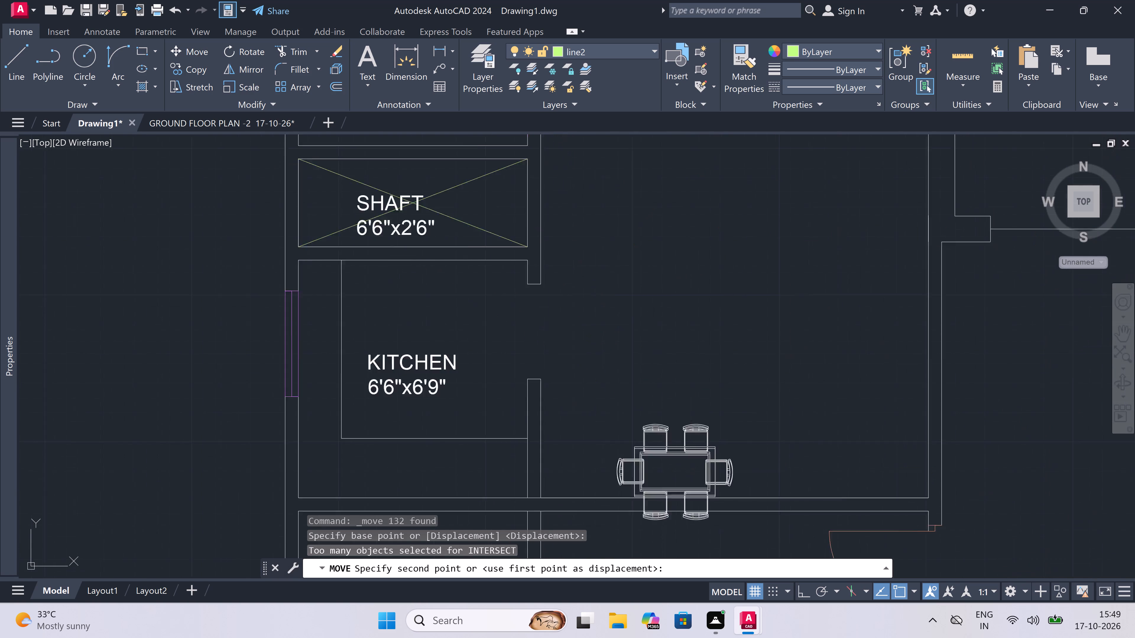
click(638, 338)
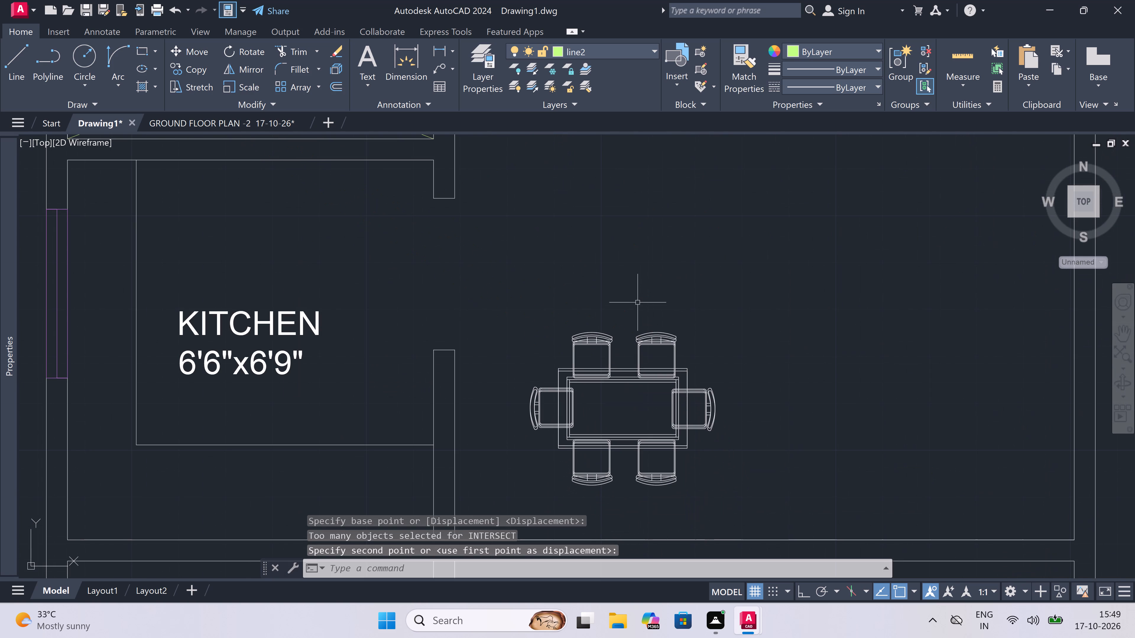
On layer line1, draw a door jamb line across the passage wall of the upper-right 11'0"x15'0" drawing room, near its lower corner.
scroll(601, 349, down, 4)
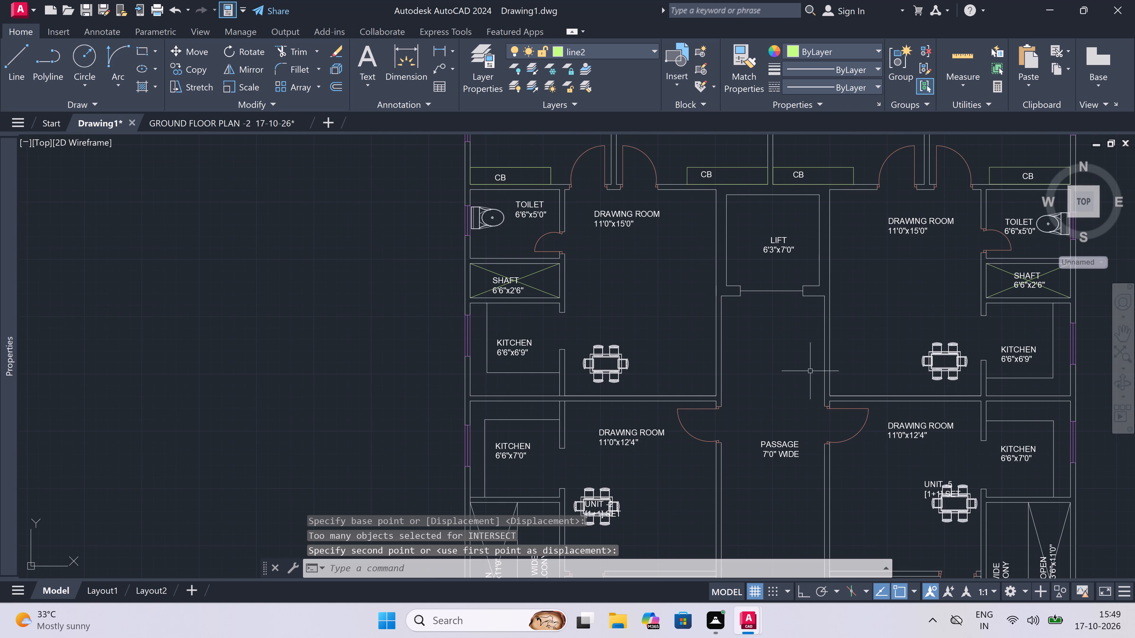
scroll(822, 372, up, 1)
scroll(343, 396, down, 3)
scroll(474, 395, up, 2)
scroll(390, 392, up, 2)
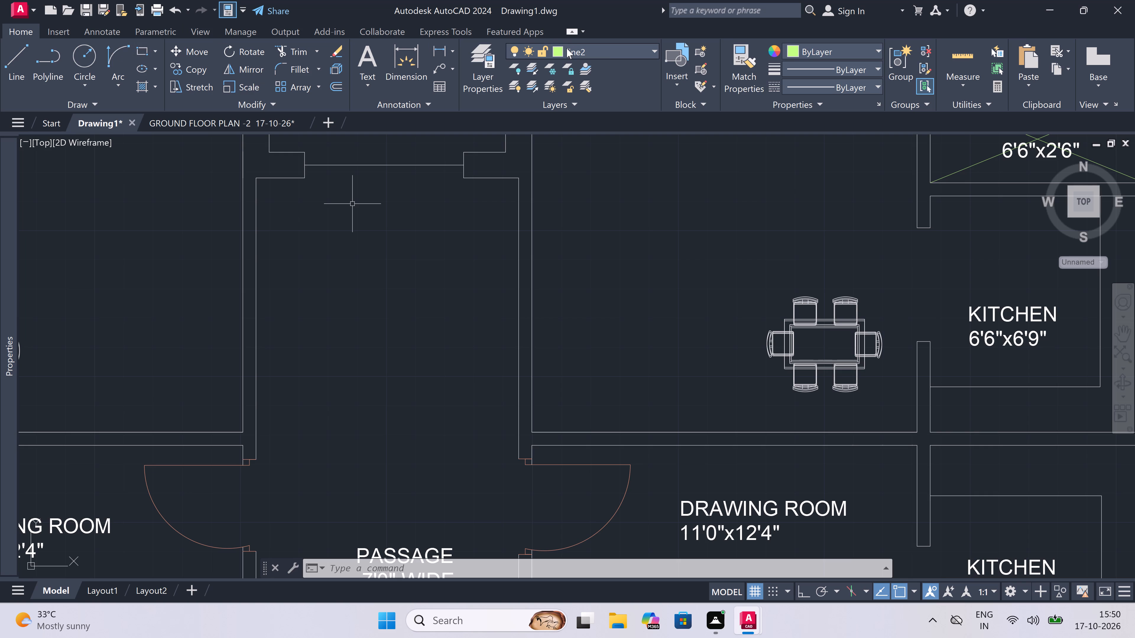
drag(605, 50, 607, 52)
click(603, 81)
key(l)
key(space)
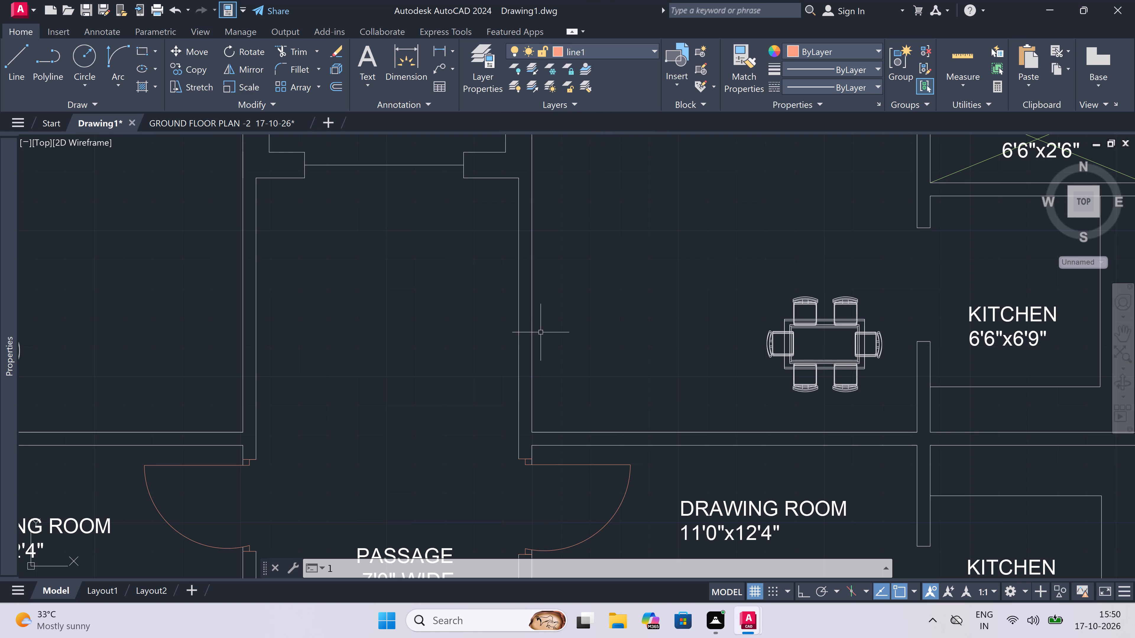
scroll(521, 408, up, 2)
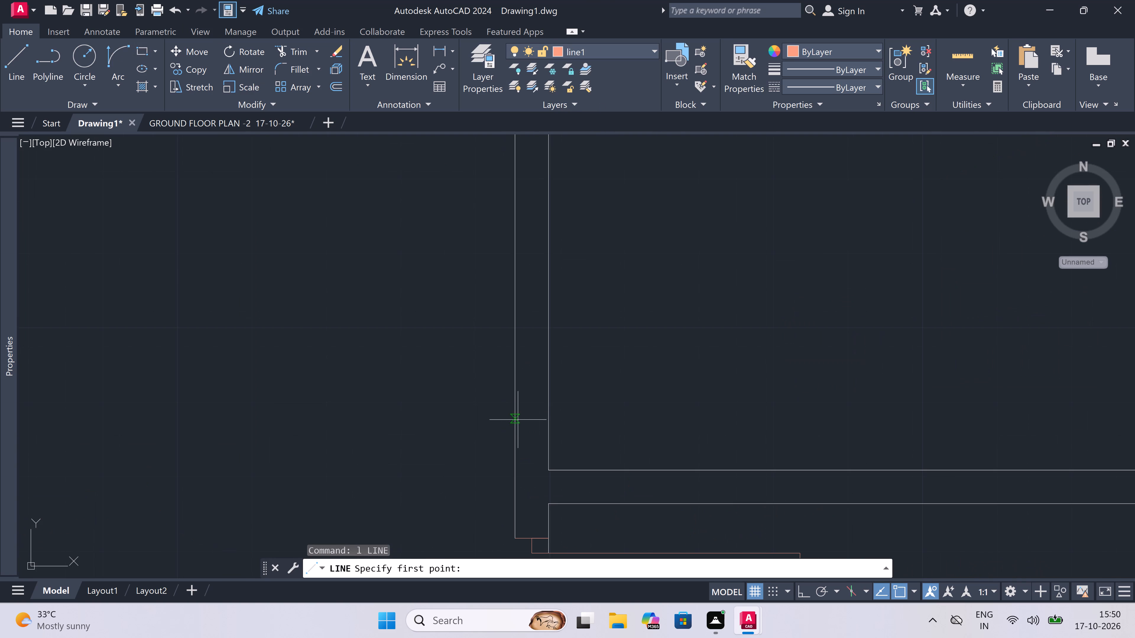
click(514, 432)
click(541, 430)
From the lower jamb line's midpoint, draw a 2" frame stub upward and a 3' door leaf into the upper-right 11'0"x15'0" drawing room.
click(528, 430)
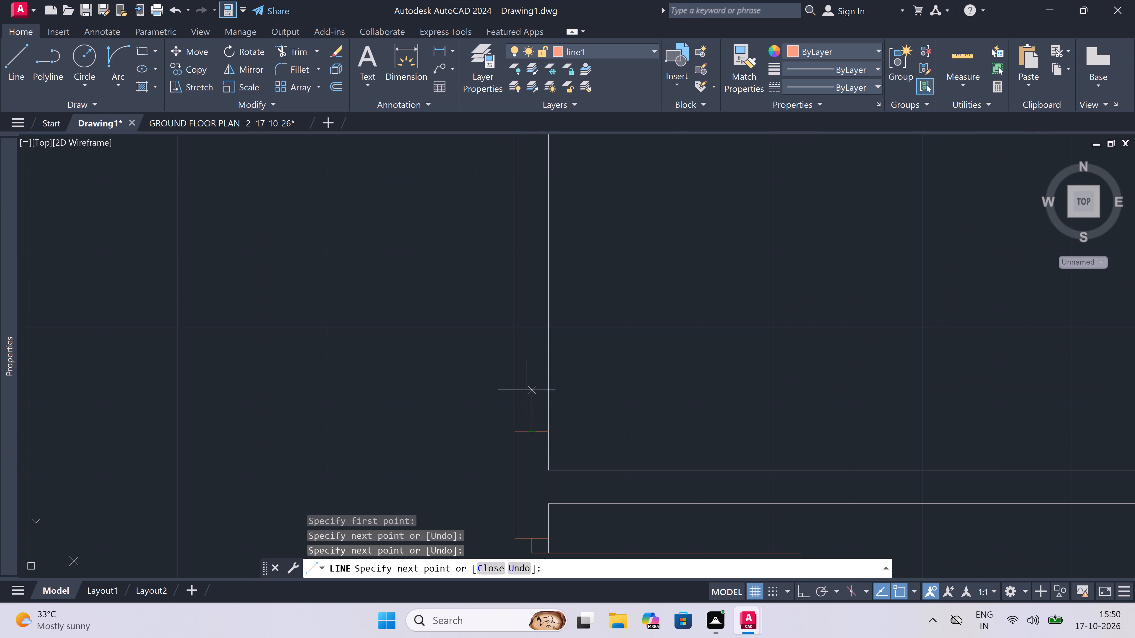
key(F8)
text(2")
key(space)
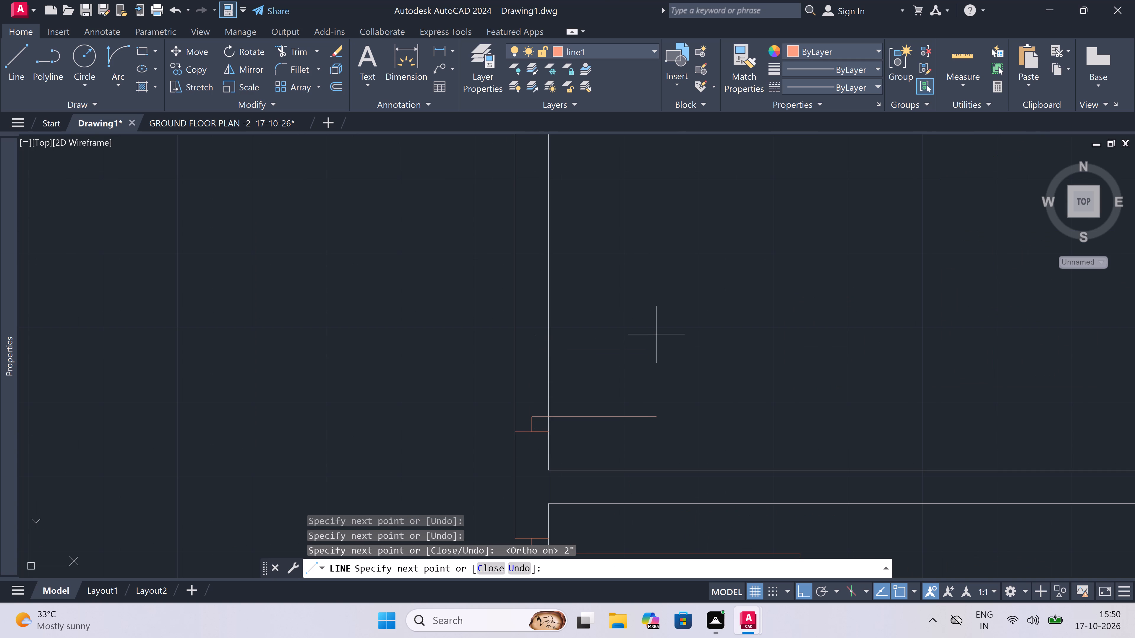
text(3')
key(space)
key(Escape)
Draw the upper jamb line across the upper-right drawing room's passage wall, with a 2" frame stub down from its midpoint.
key(space)
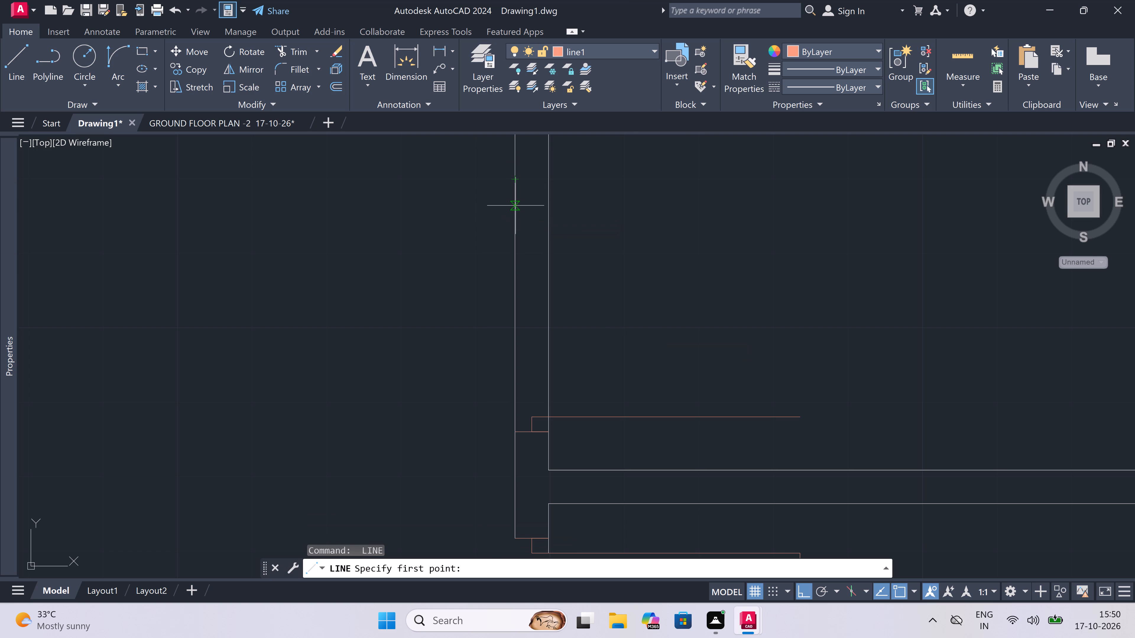
drag(515, 204, 520, 202)
click(543, 203)
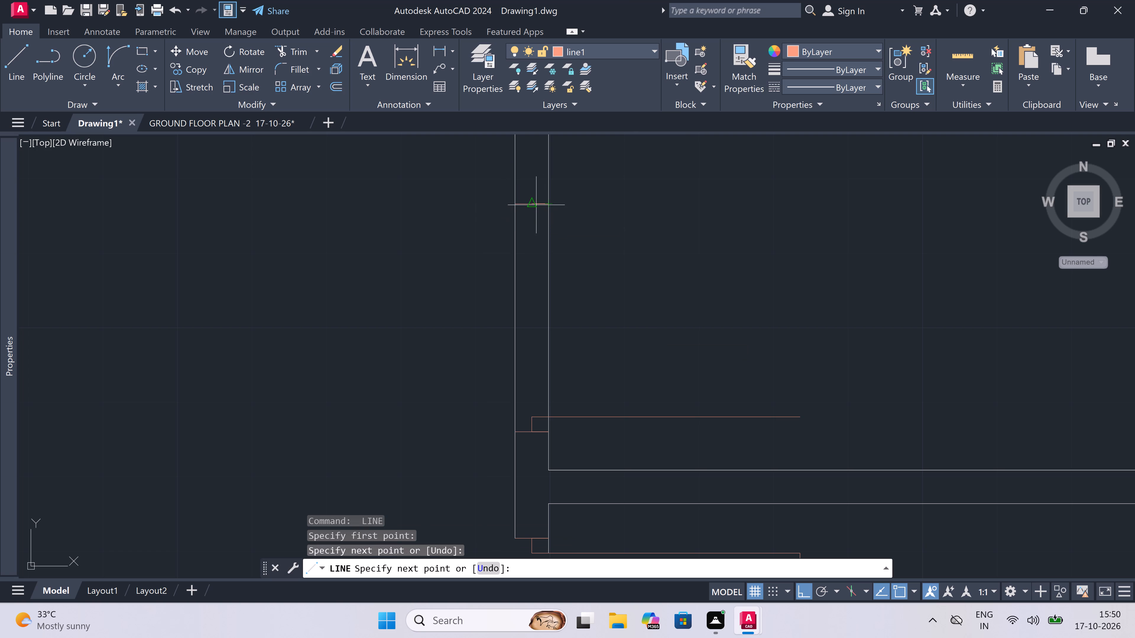
drag(524, 205, 525, 211)
text(2")
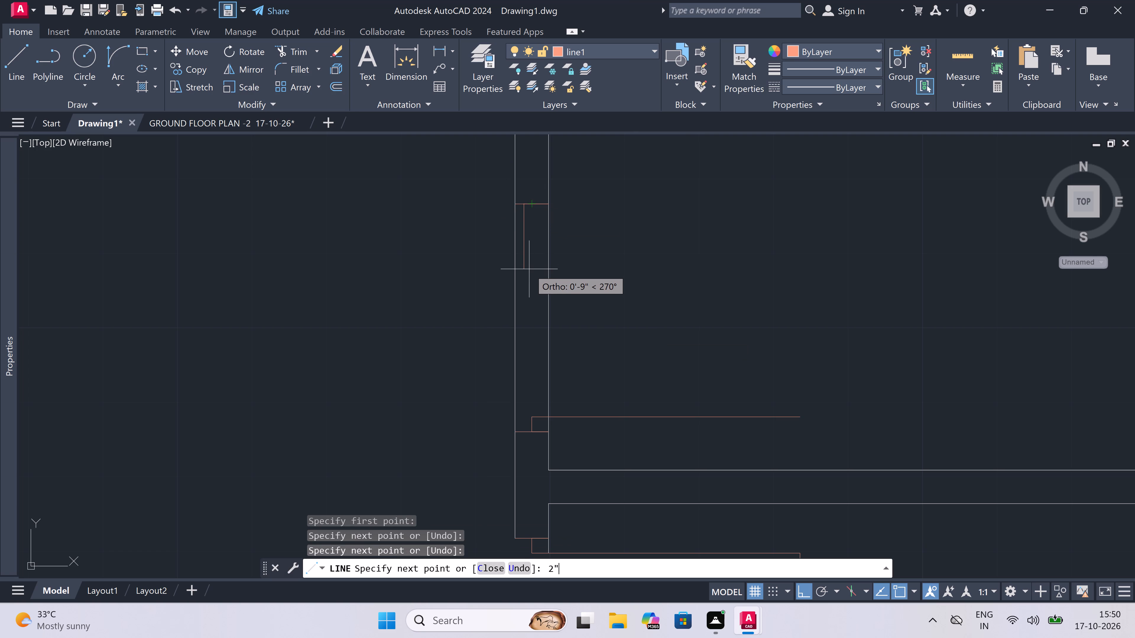
key(space)
key(ctrl+z)
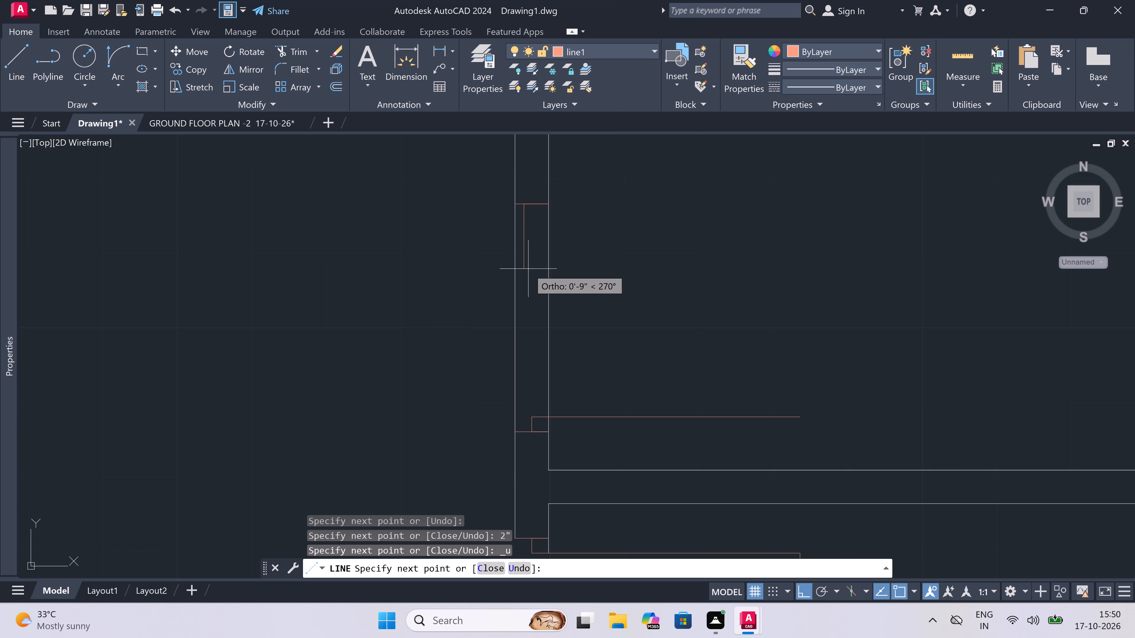
key(ctrl+z)
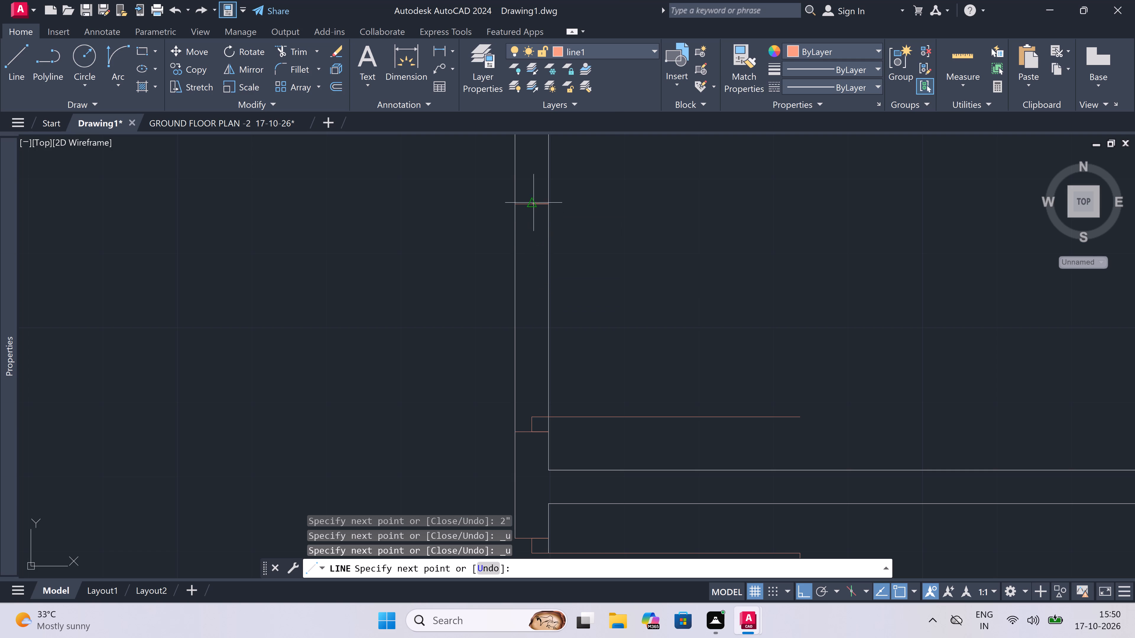
drag(526, 205, 526, 214)
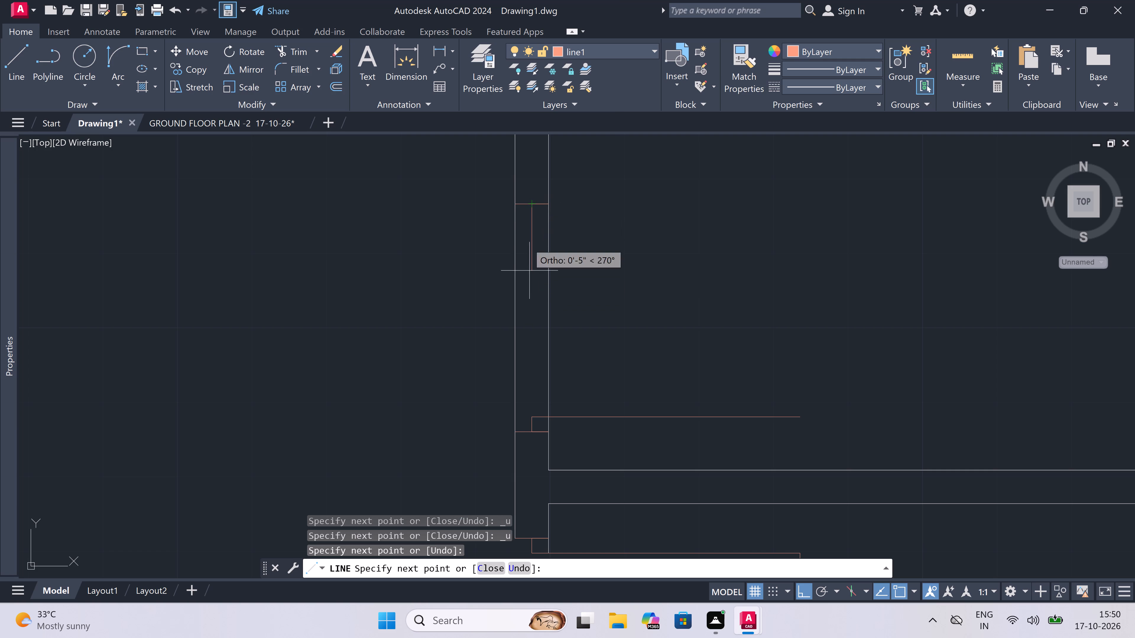
text(2")
key(space)
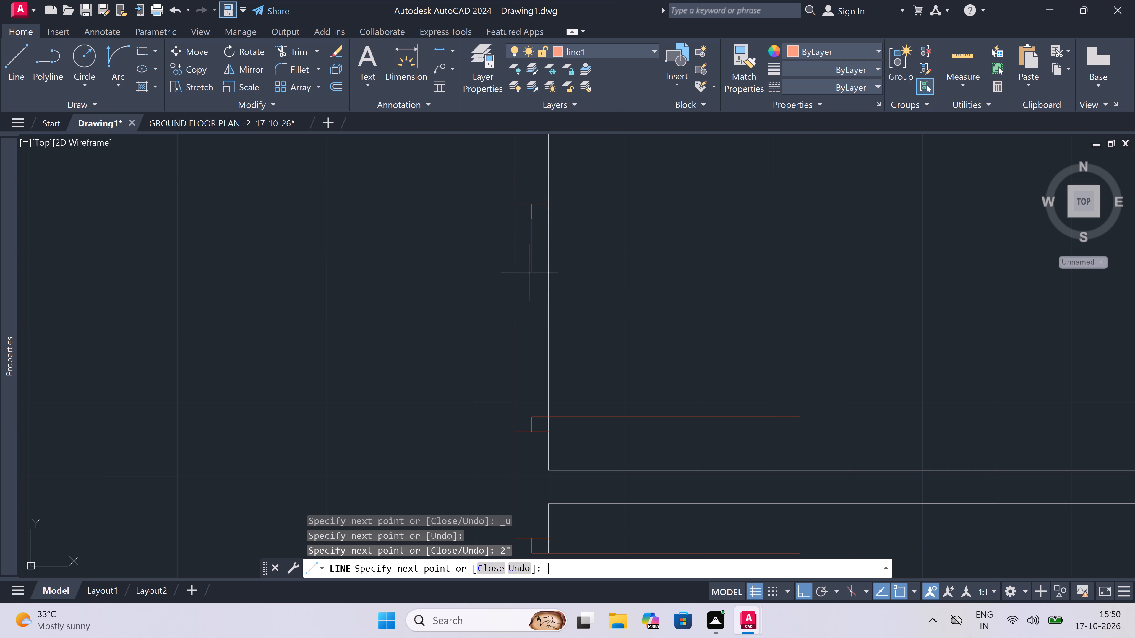
key(Escape)
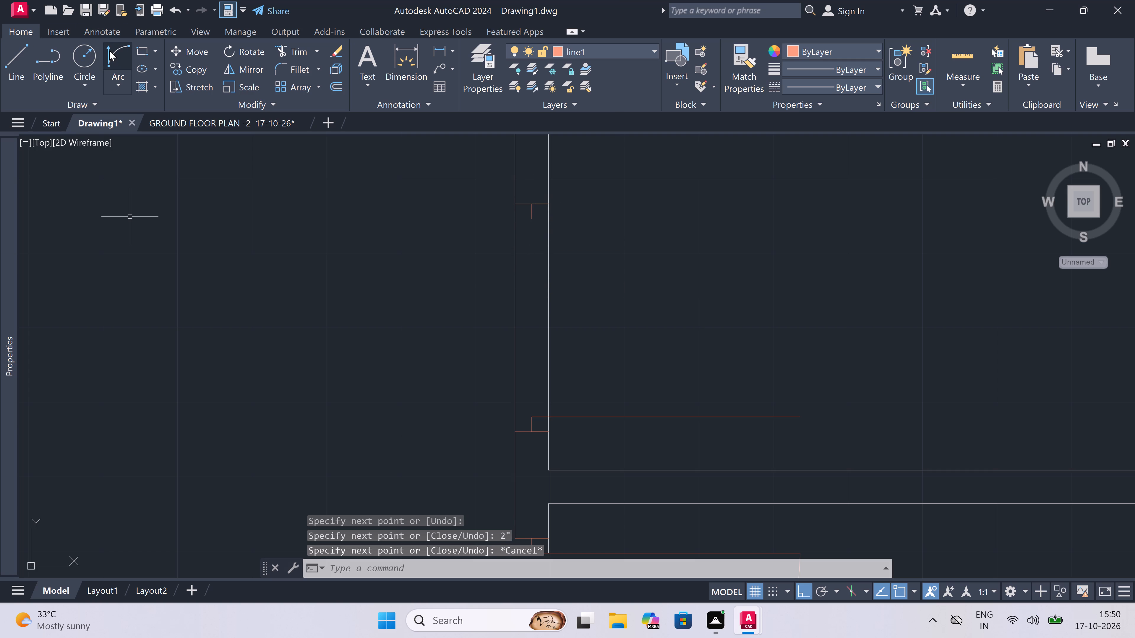
Draw the door swing arc from the leaf's free end to the end of the upper jamb's stub.
drag(110, 51, 115, 51)
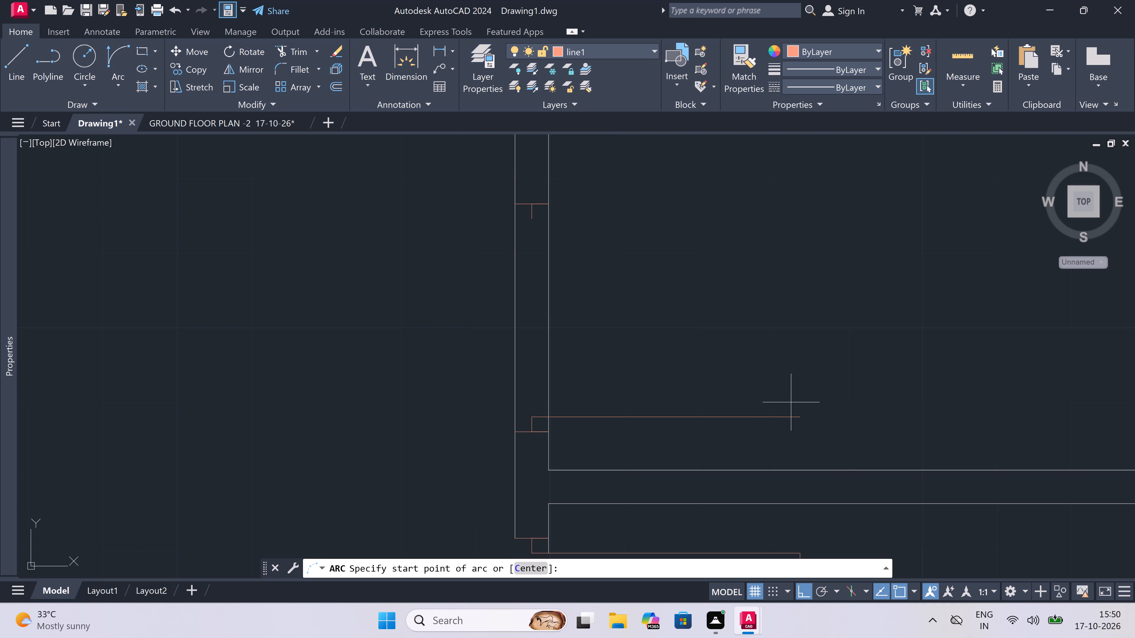
drag(800, 421, 792, 412)
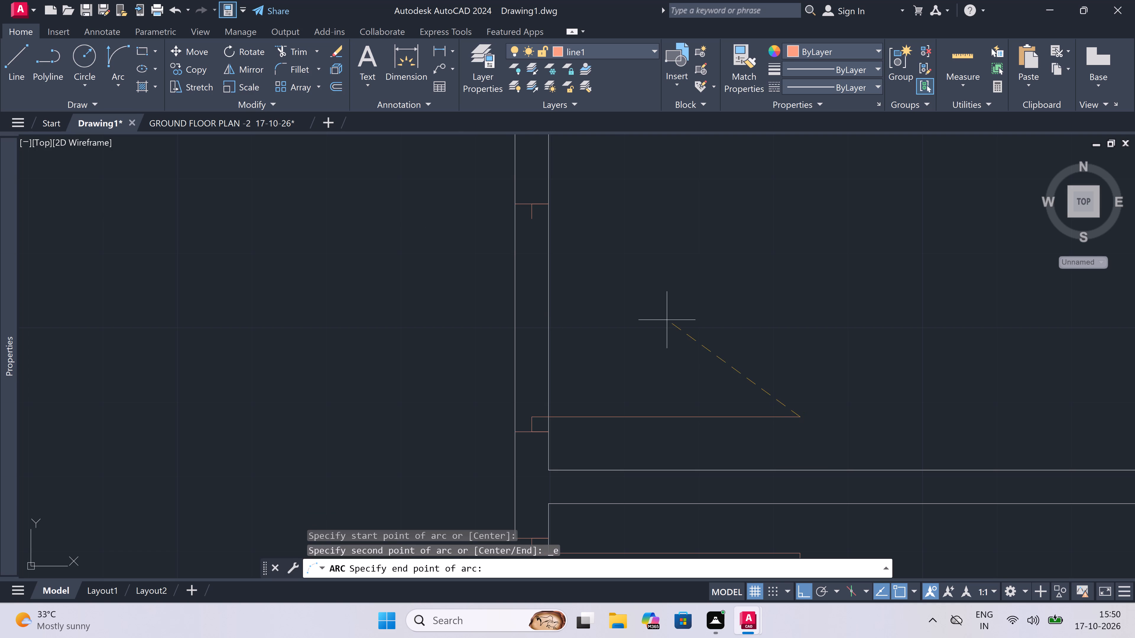
click(528, 219)
click(702, 230)
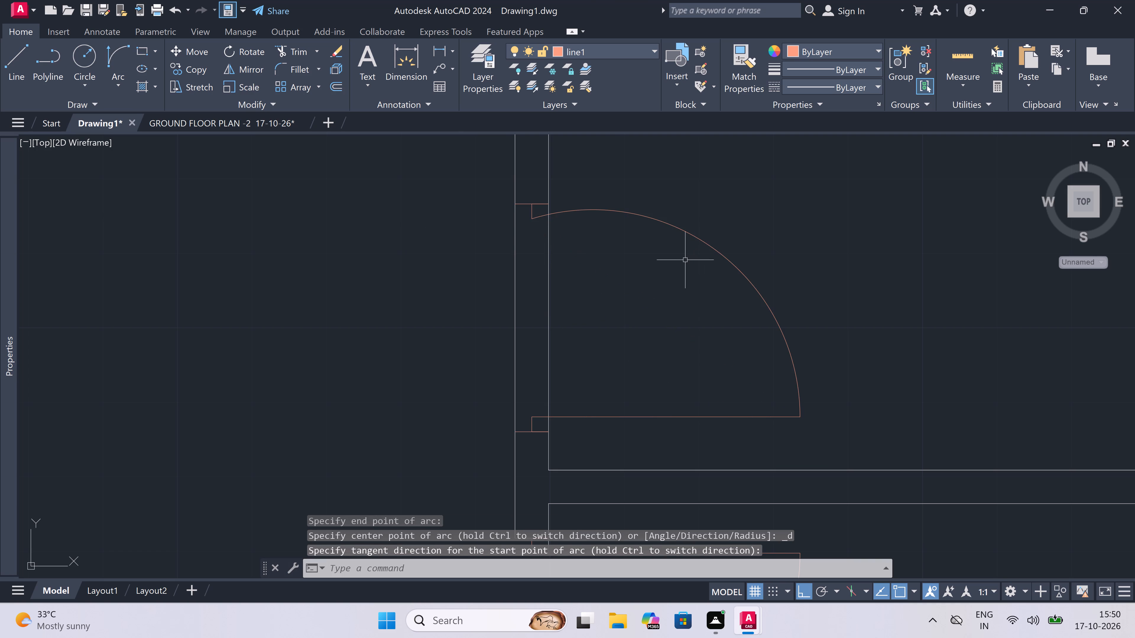
Trim both wall lines between the two jambs to open the upper-right drawing room's doorway.
key(t)
key(r)
key(space)
drag(652, 291, 646, 295)
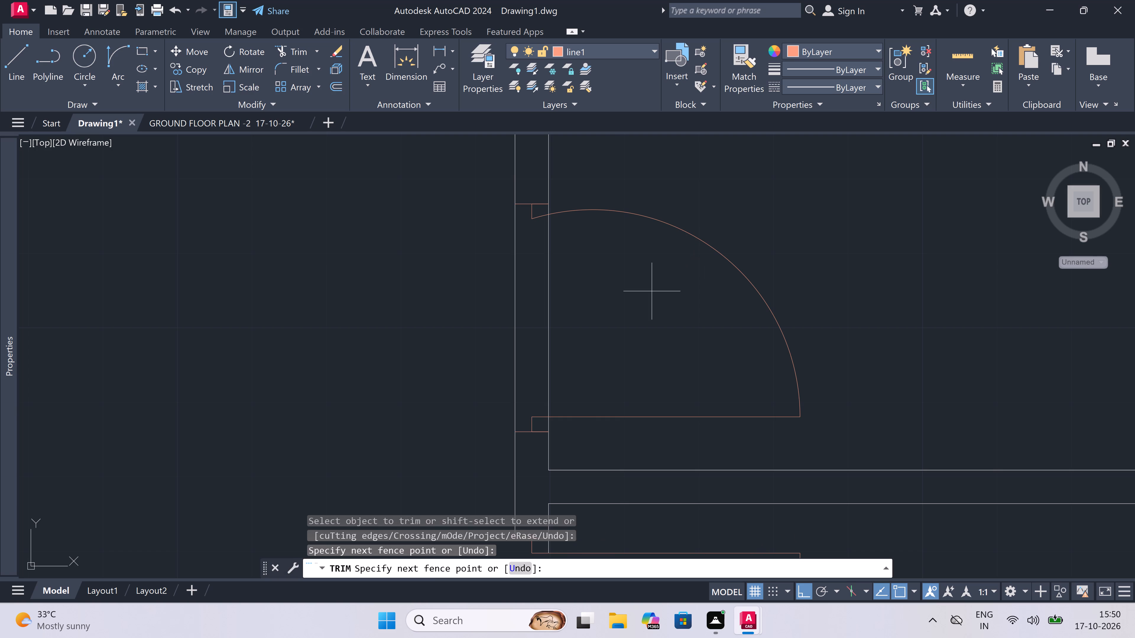
drag(442, 350, 461, 351)
key(Escape)
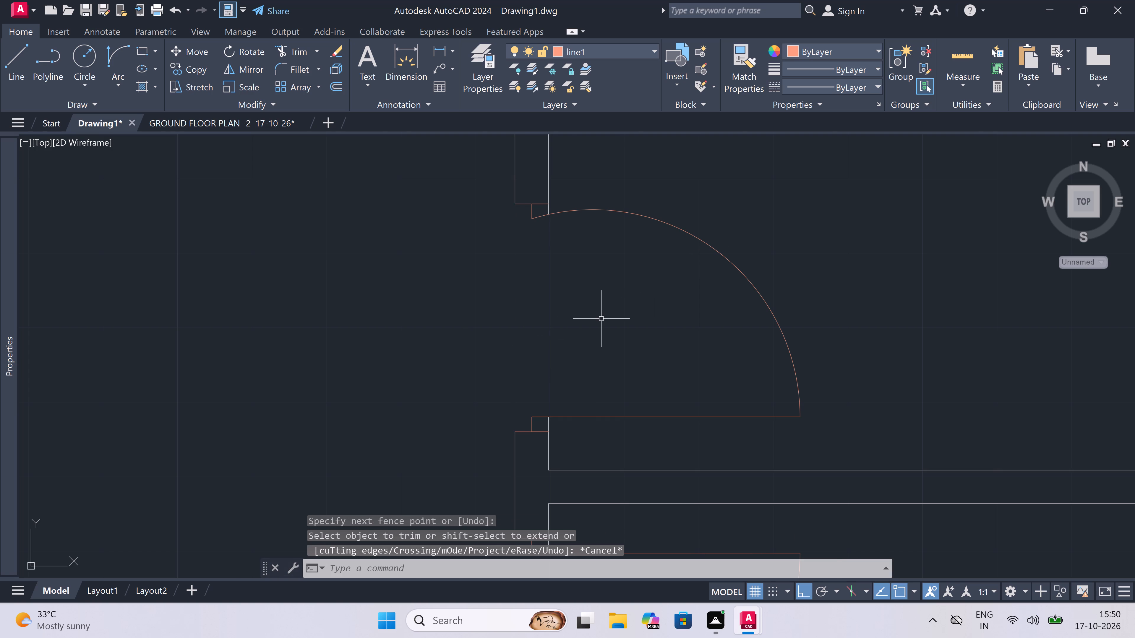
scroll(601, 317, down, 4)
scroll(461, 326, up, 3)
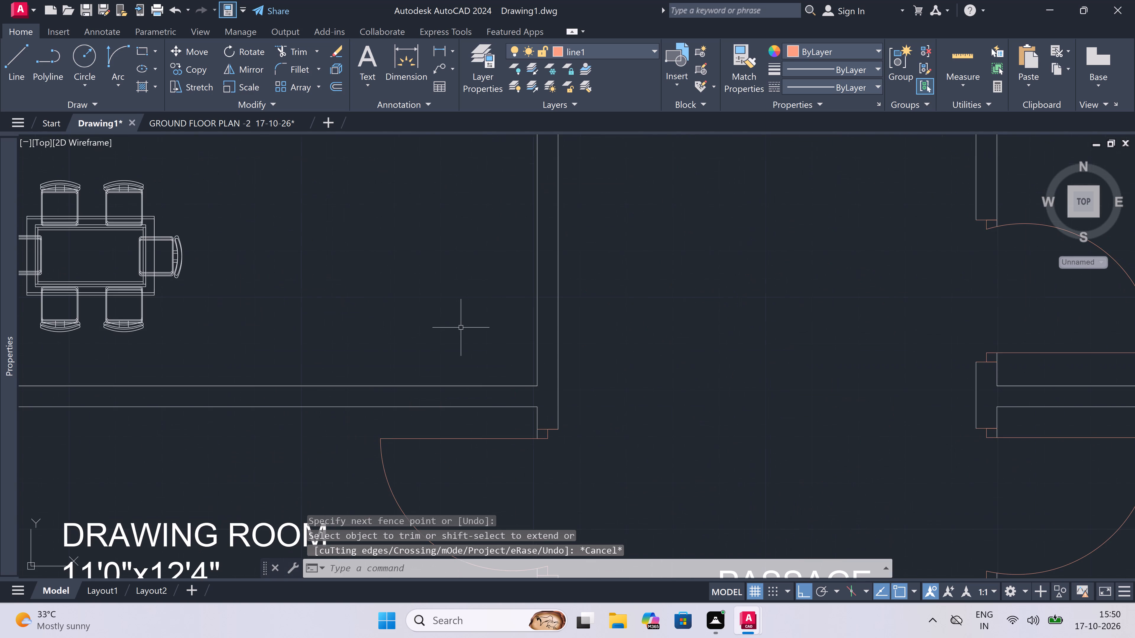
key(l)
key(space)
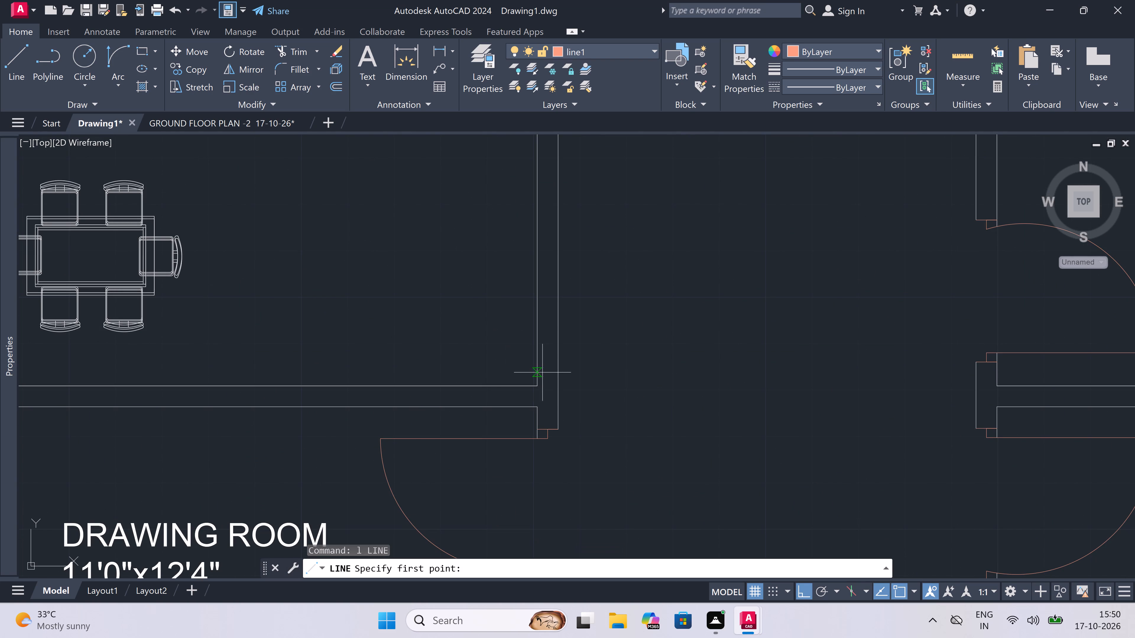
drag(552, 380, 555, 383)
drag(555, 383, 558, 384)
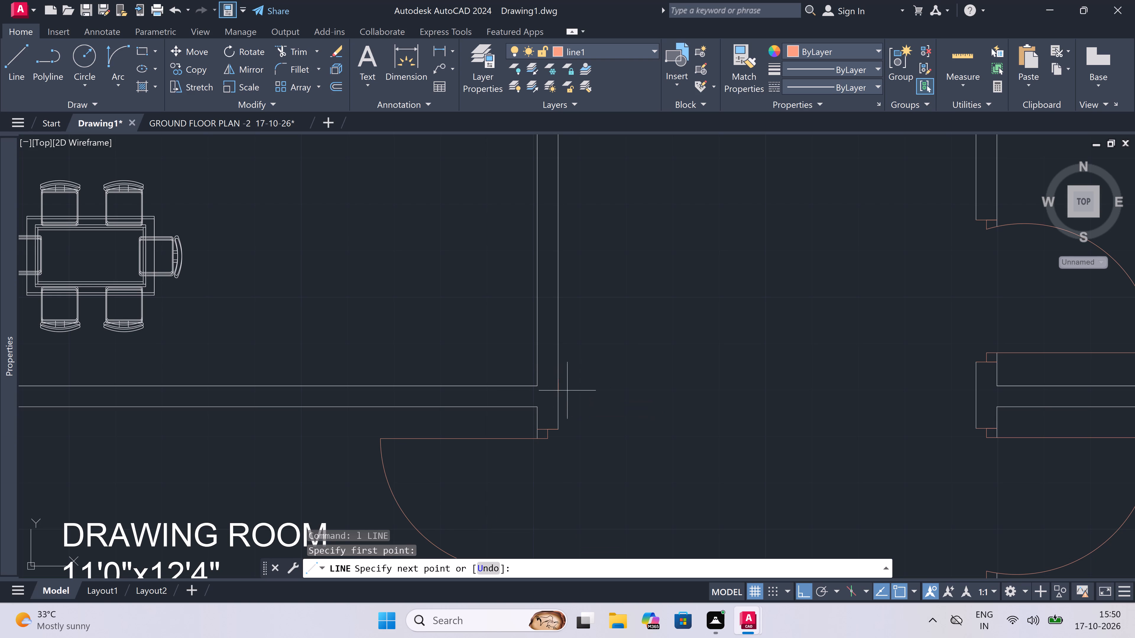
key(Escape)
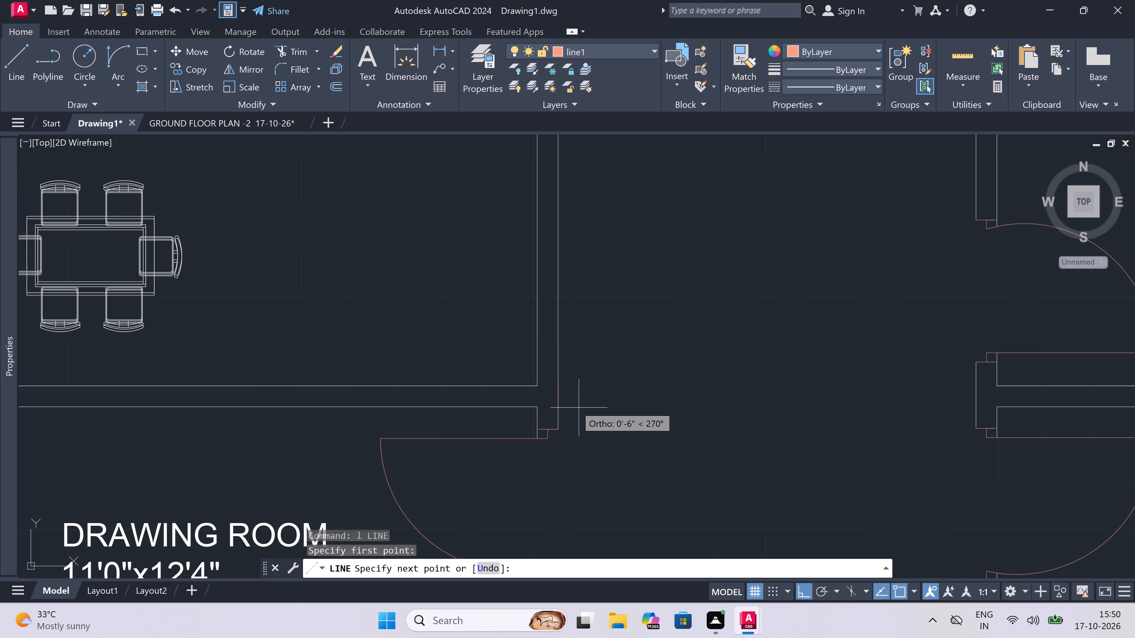
Draw the lower door jamb line across the upper-left 11'0"x15'0" drawing room's passage wall, just above its lower corner.
key(space)
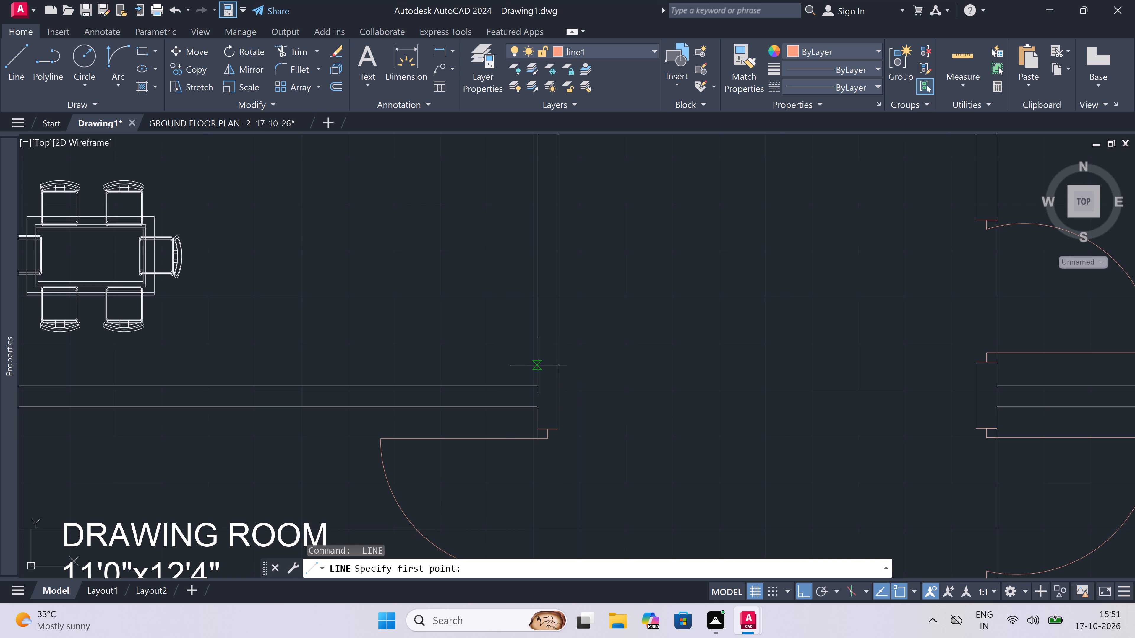
drag(539, 360, 535, 361)
click(553, 357)
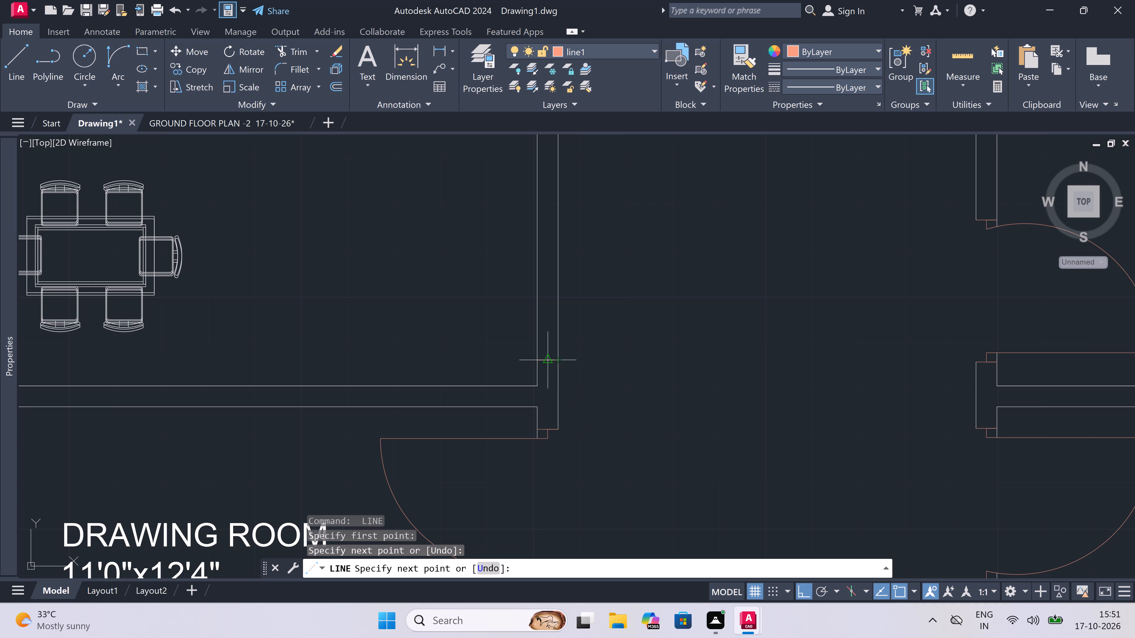
From that jamb line's midpoint, draw a 2" frame stub upward and a 3' door leaf into the upper-left drawing room.
click(544, 357)
text(2")
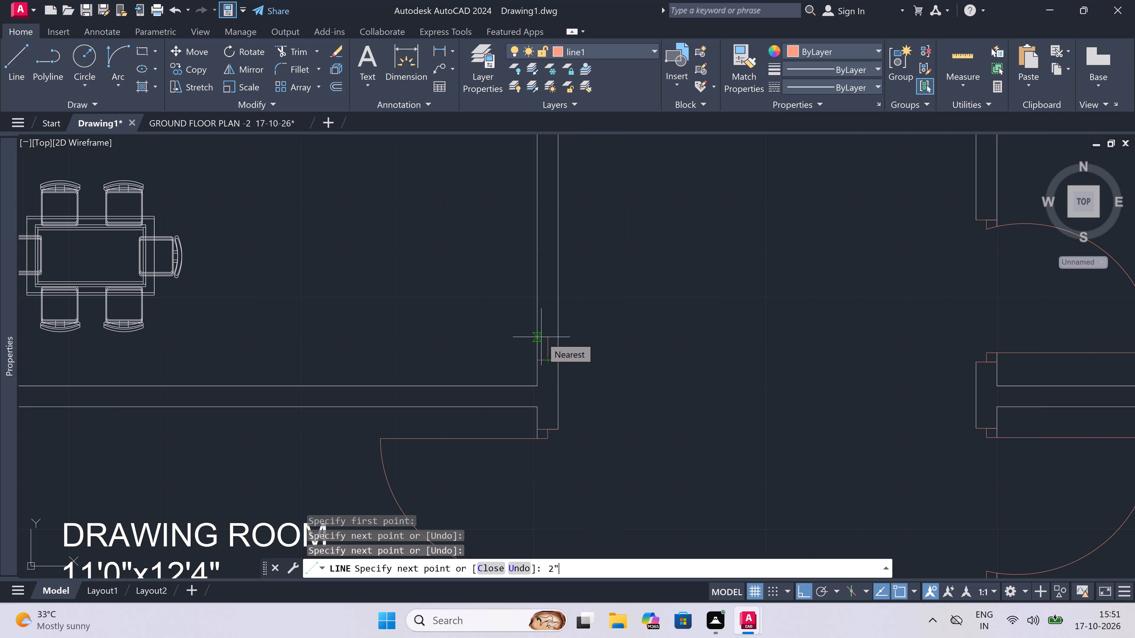
key(space)
key(2)
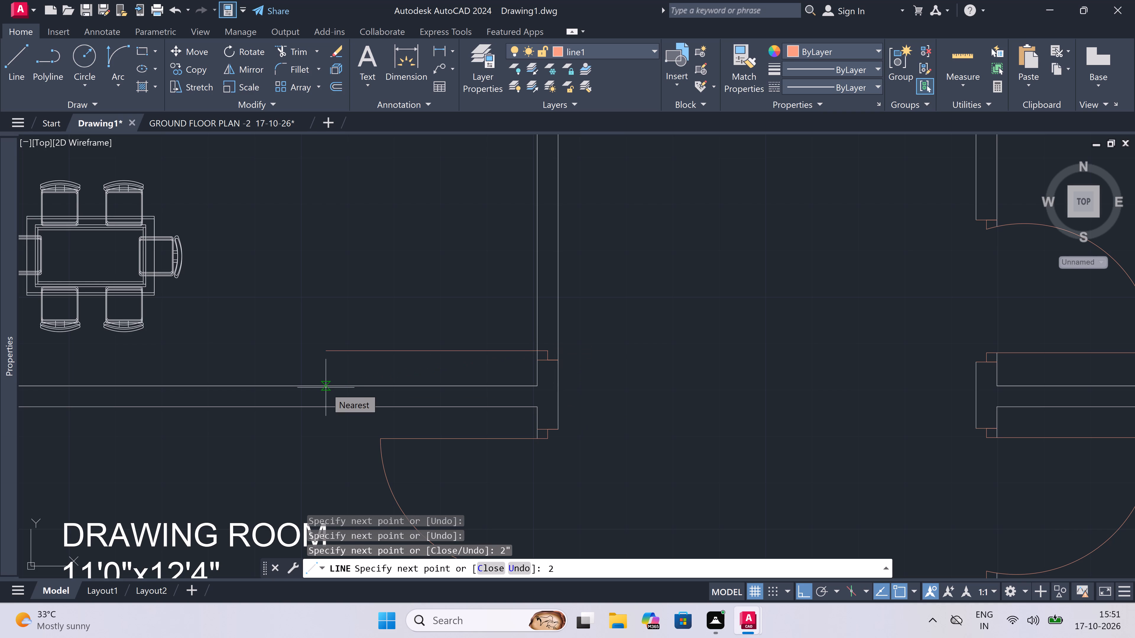
key(BackSpace)
text(3')
key(space)
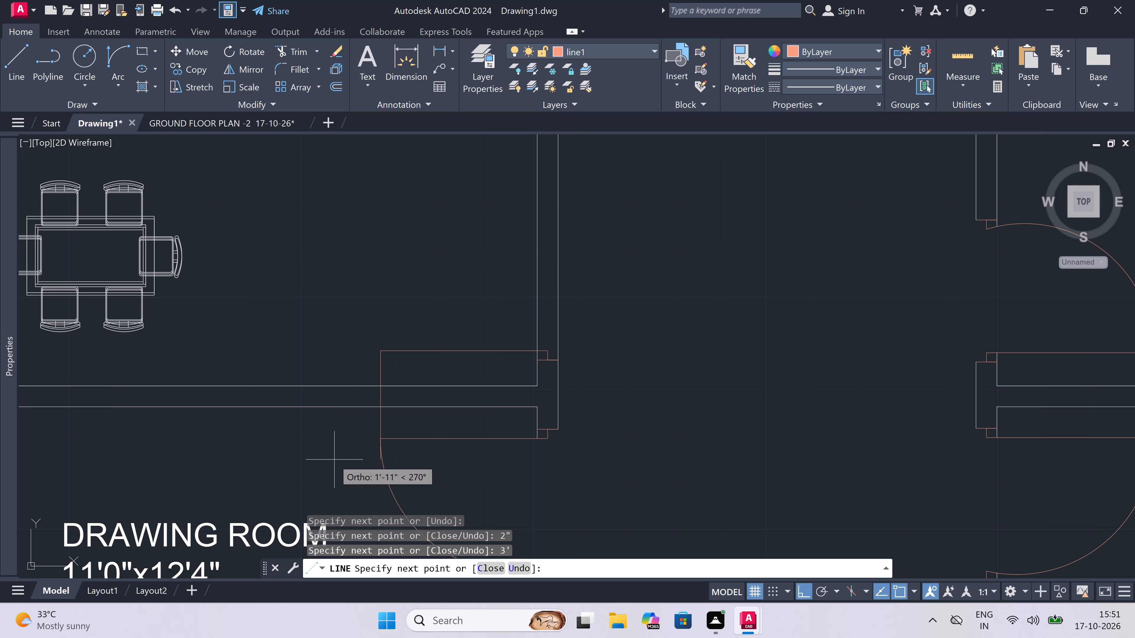
key(Escape)
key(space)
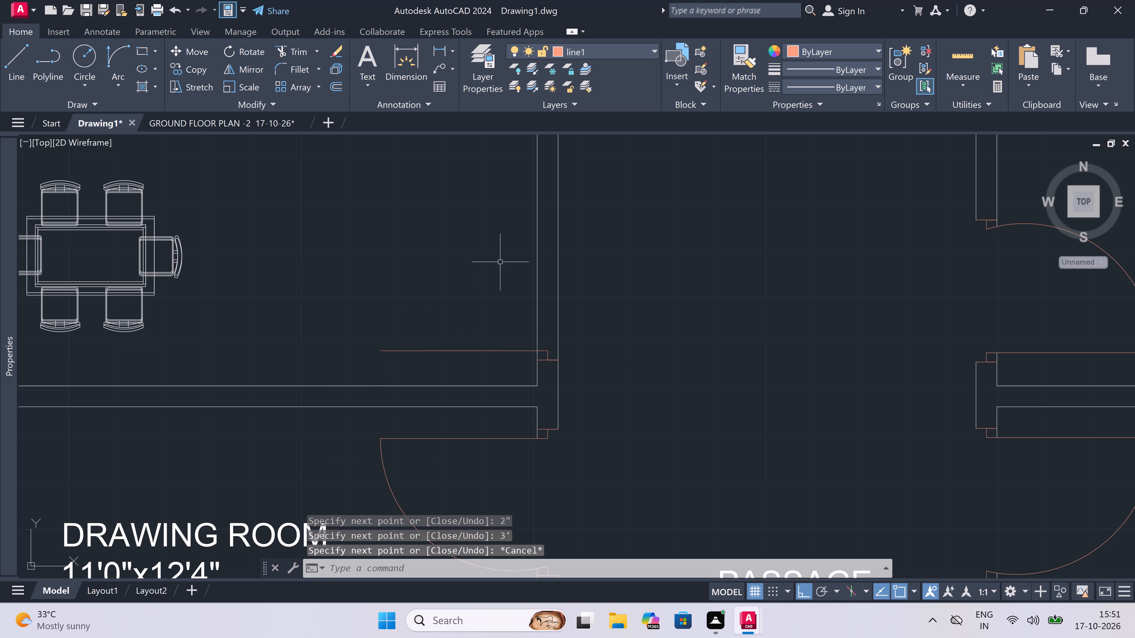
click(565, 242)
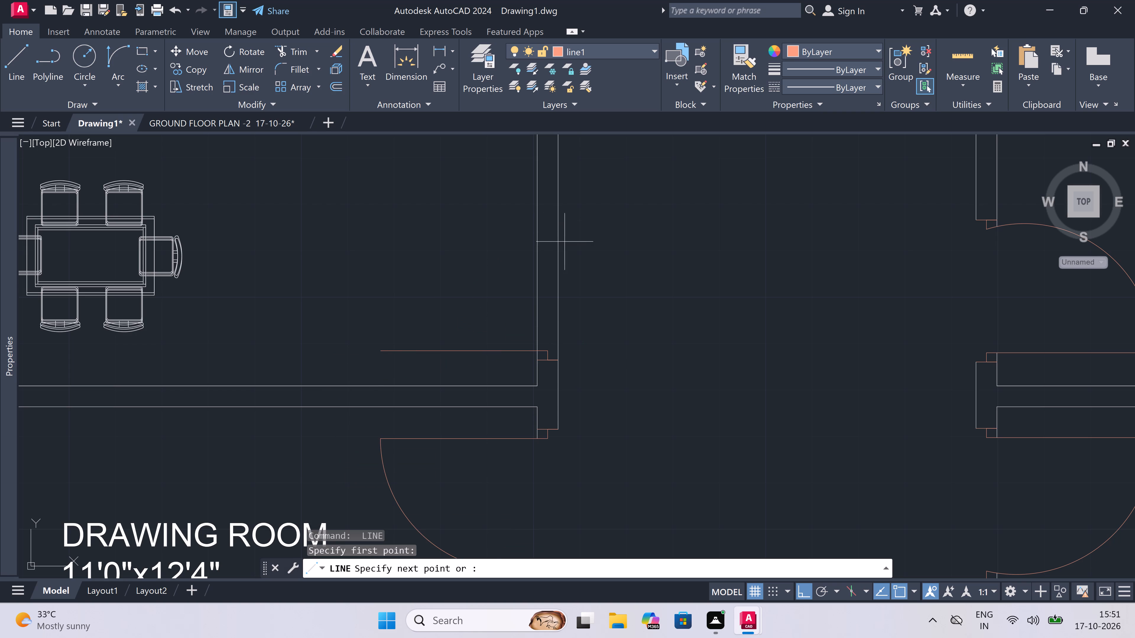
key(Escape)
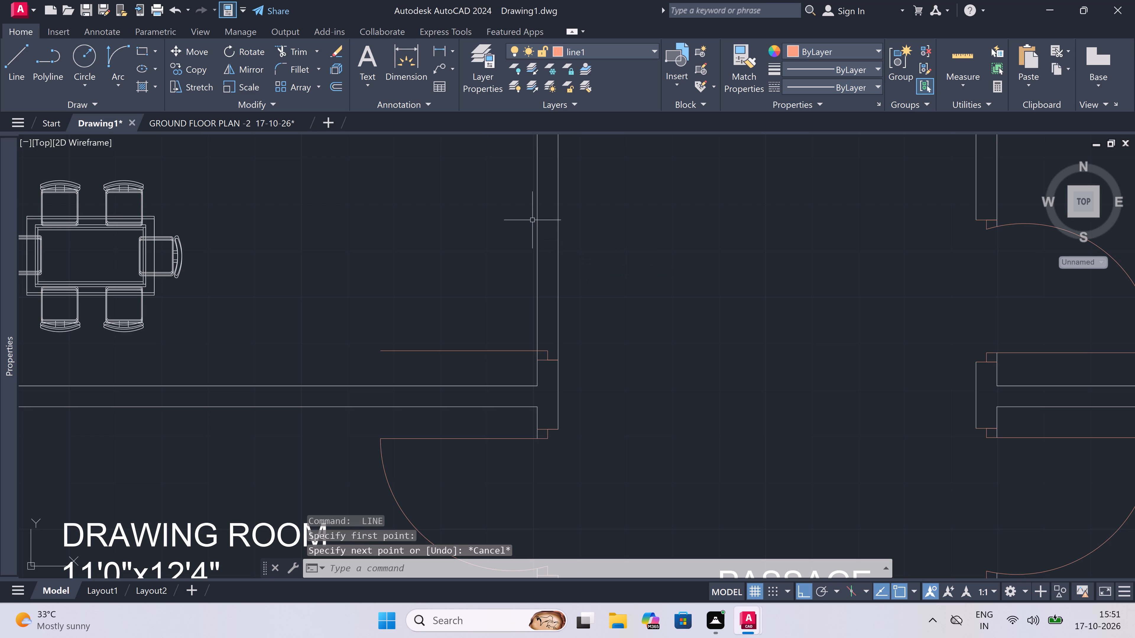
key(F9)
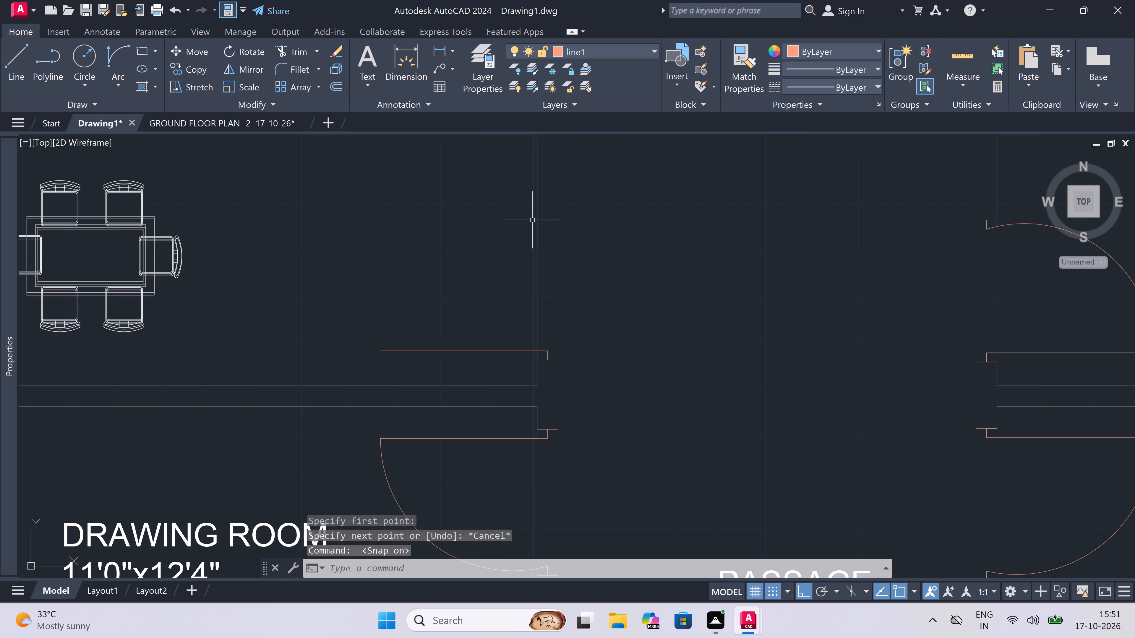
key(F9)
Draw the upper door jamb line straight across the upper-left drawing room's passage wall, above the new door leaf.
key(space)
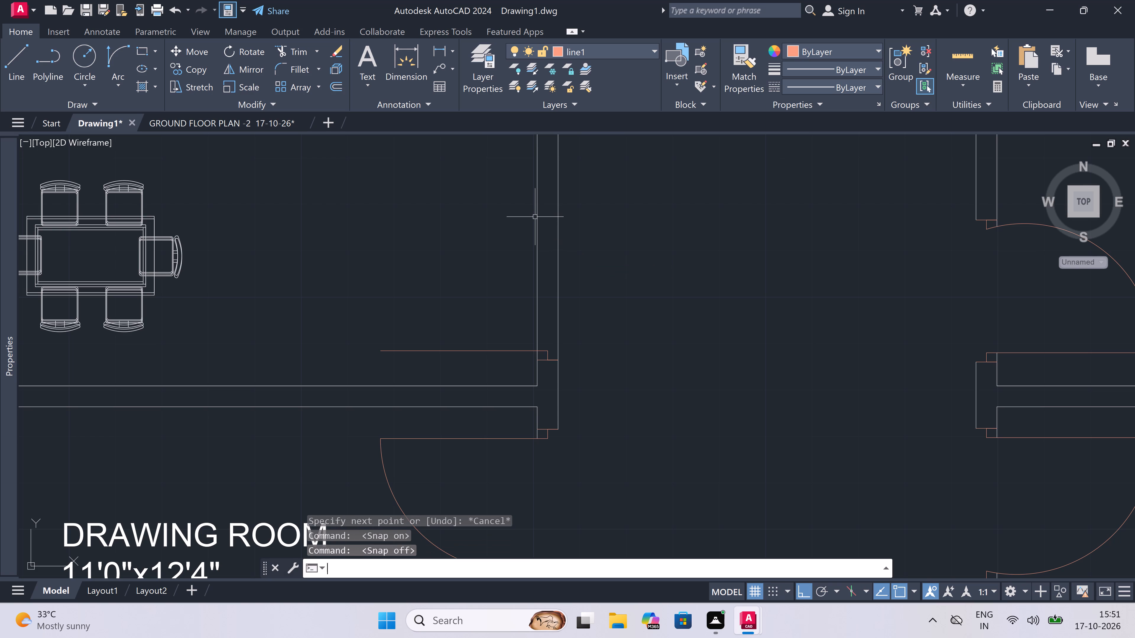
drag(535, 217, 547, 227)
drag(560, 224, 559, 228)
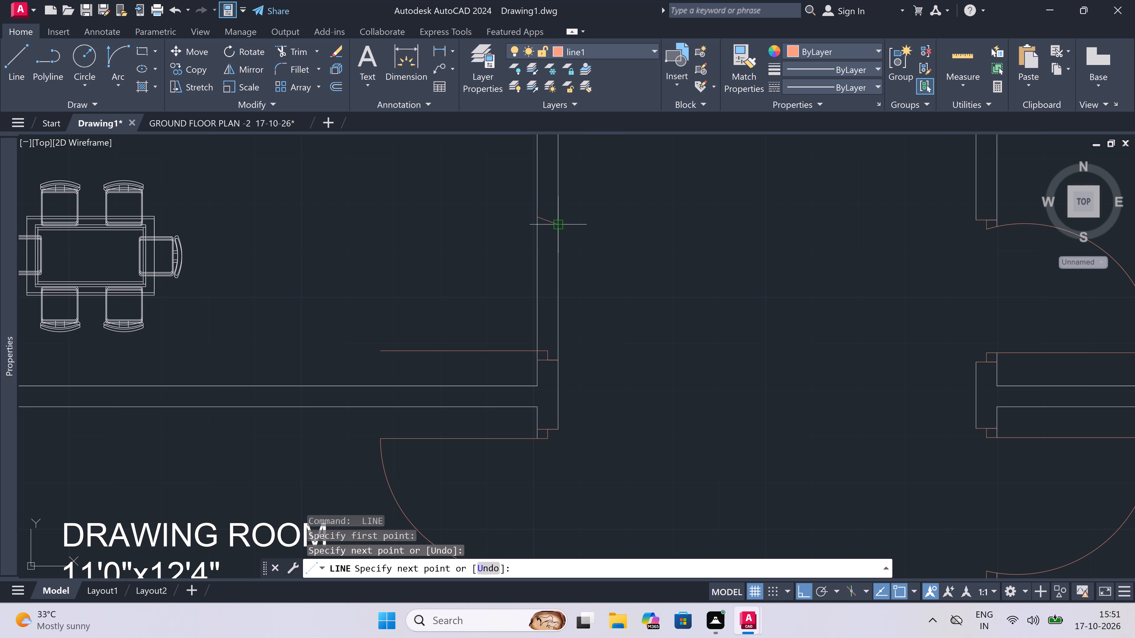
key(ctrl+z)
scroll(562, 224, up, 1)
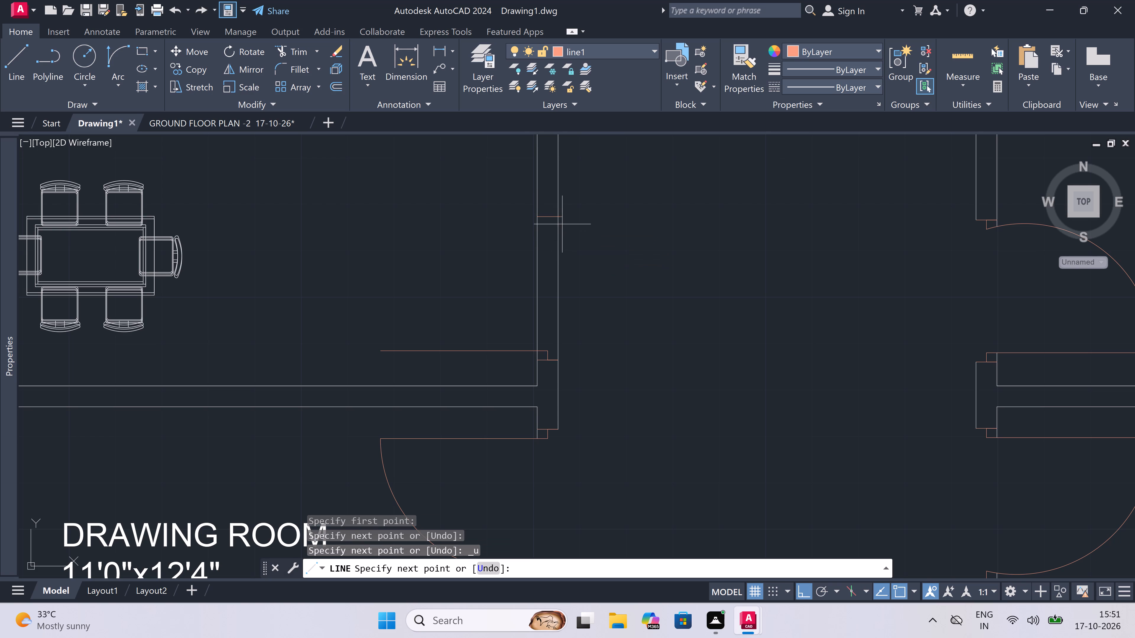
scroll(562, 225, up, 1)
double_click(553, 201)
key(Escape)
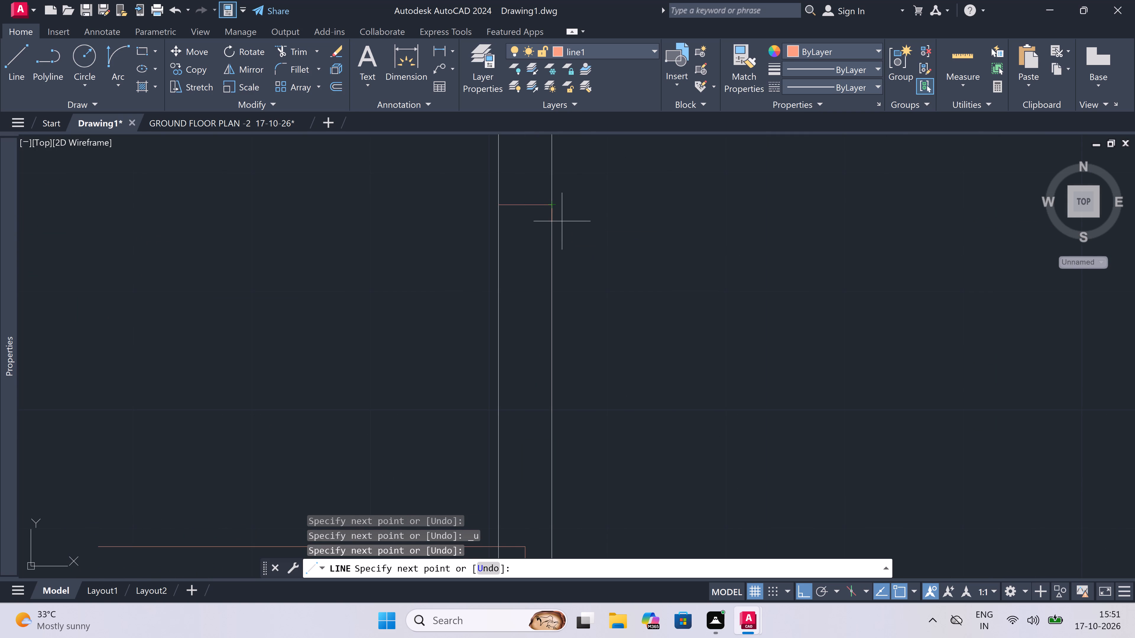
Draw a 2" frame stub downward from the midpoint of the upper jamb line at the upper-left drawing room's doorway.
key(space)
click(528, 206)
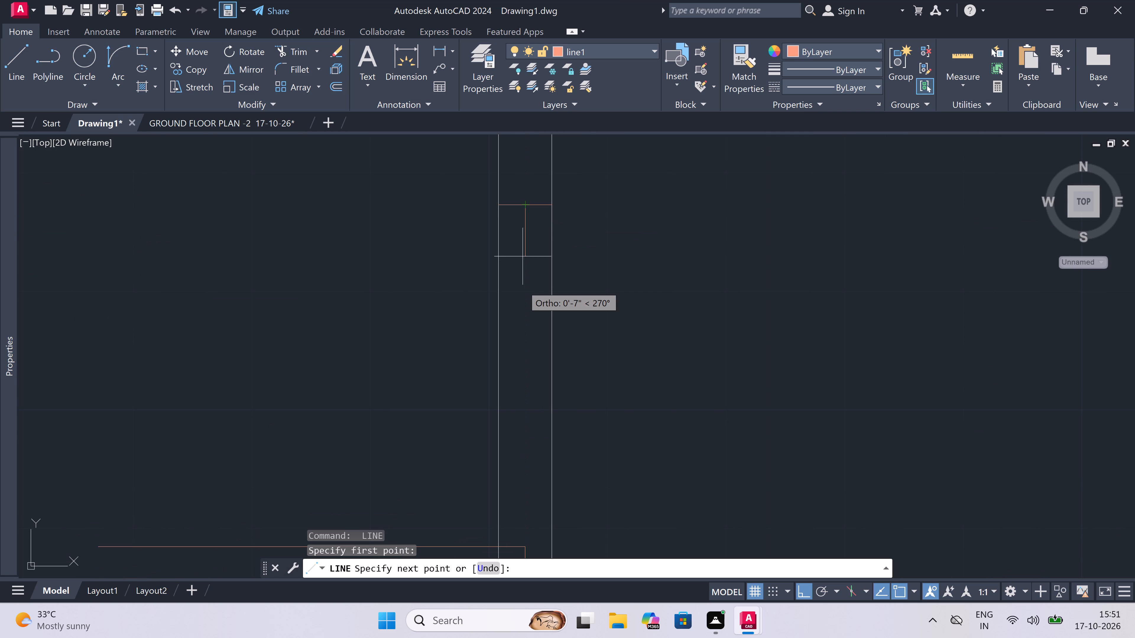
text(2")
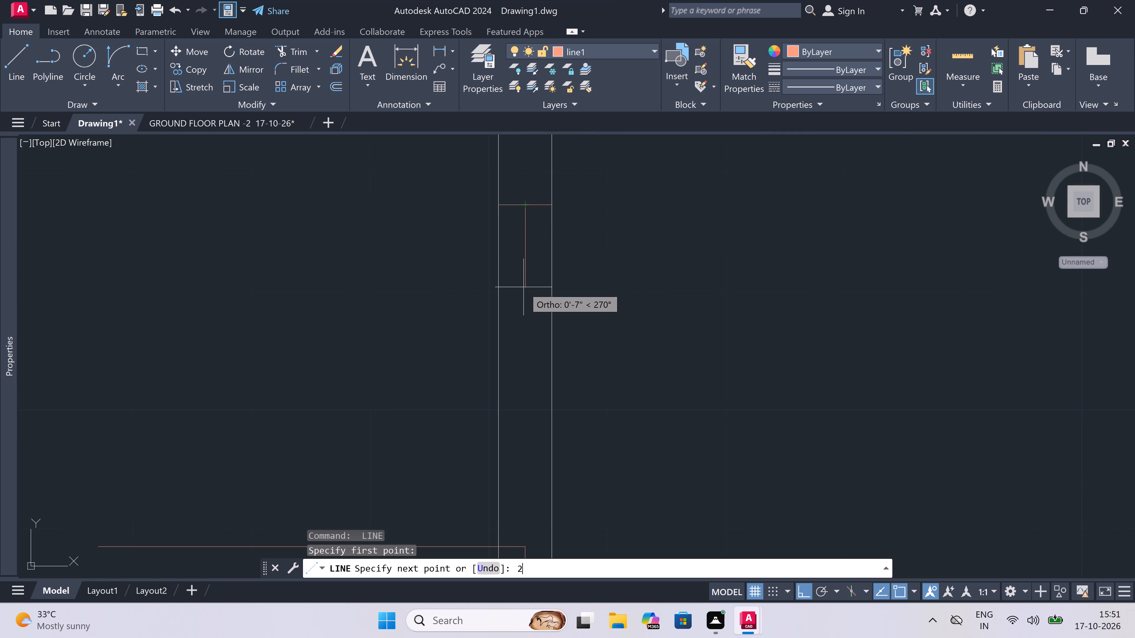
key(space)
key(Escape)
Draw the door swing arc from the free end of the upper-left drawing room's door leaf to the upper frame stub's end.
scroll(524, 287, down, 2)
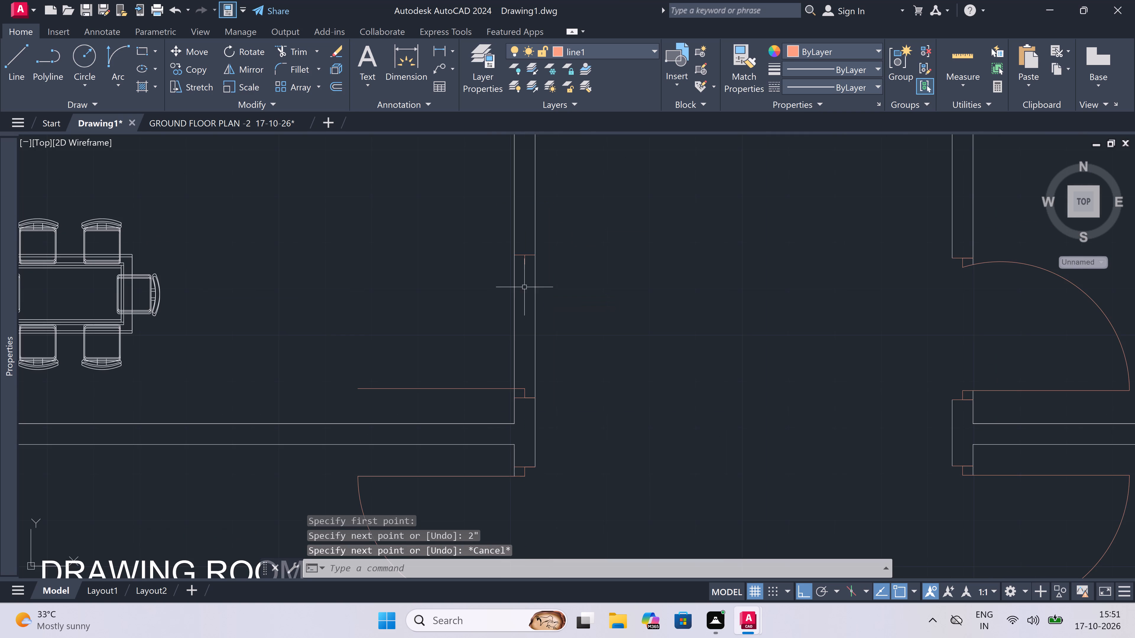
click(116, 63)
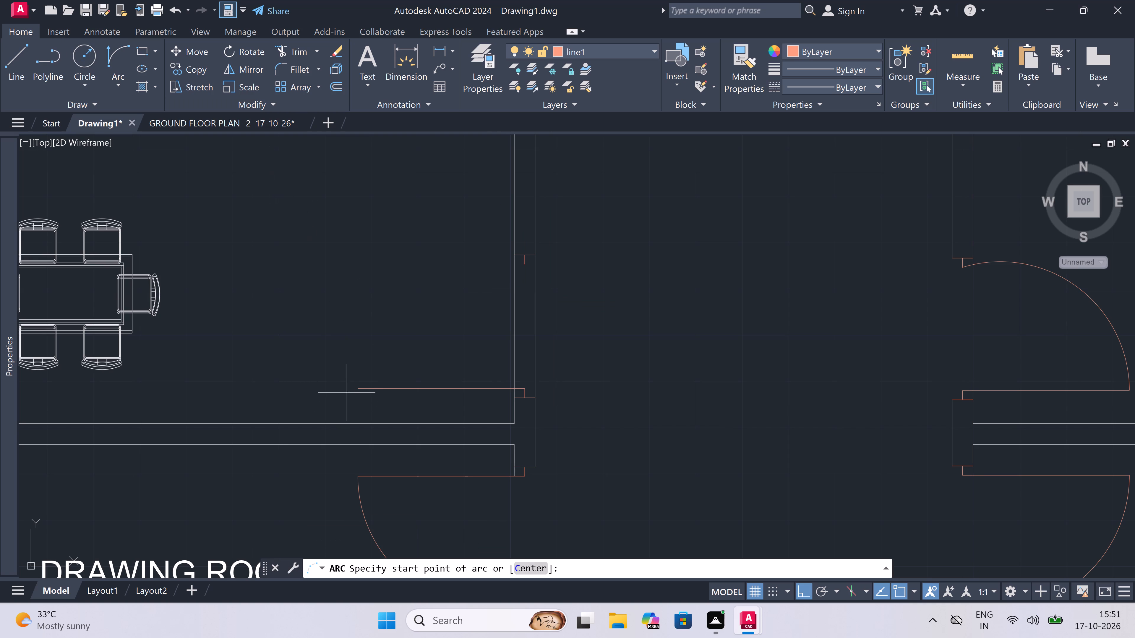
drag(353, 389, 358, 380)
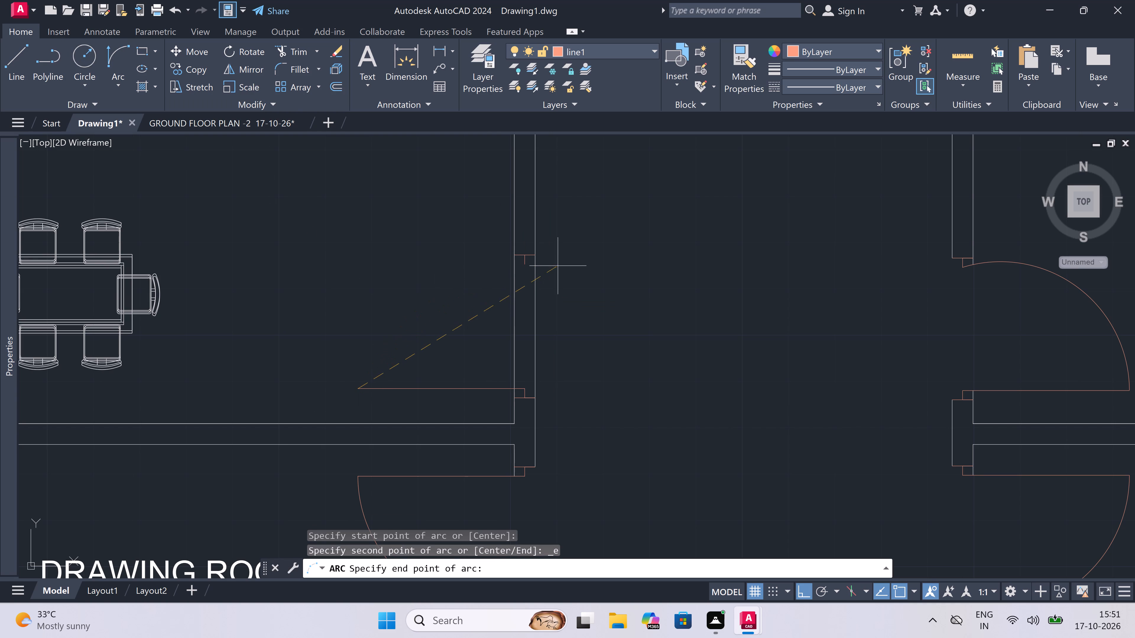
click(526, 264)
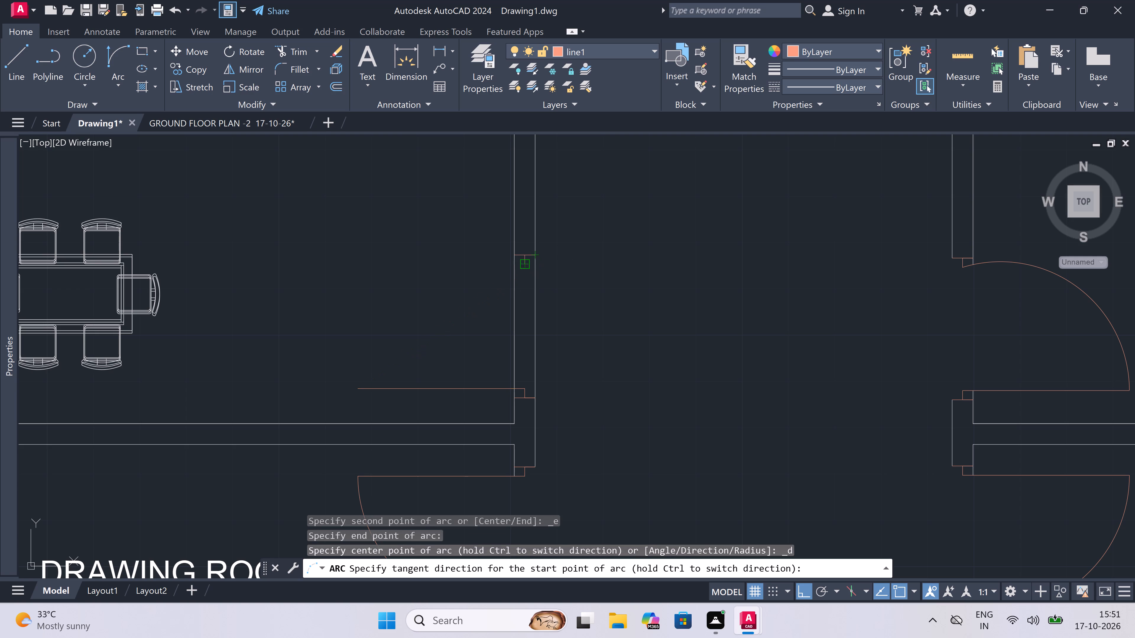
click(442, 253)
Trim both passage wall lines between the two jambs to open the upper-left drawing room's doorway.
key(t)
key(r)
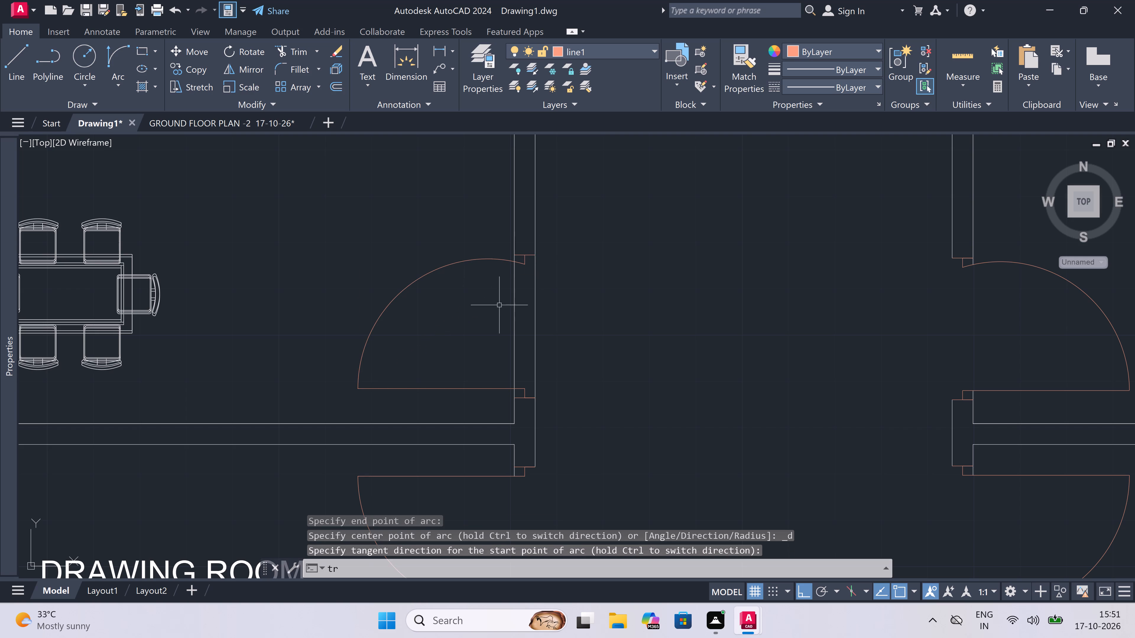
key(space)
drag(503, 333, 521, 327)
click(598, 327)
scroll(540, 385, down, 5)
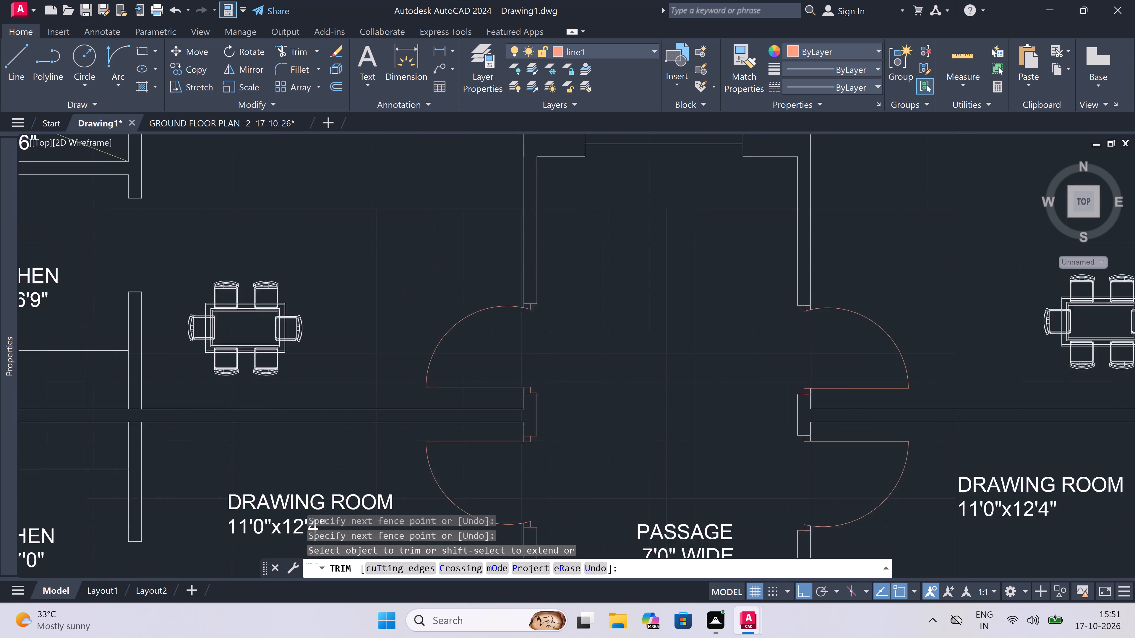
key(Escape)
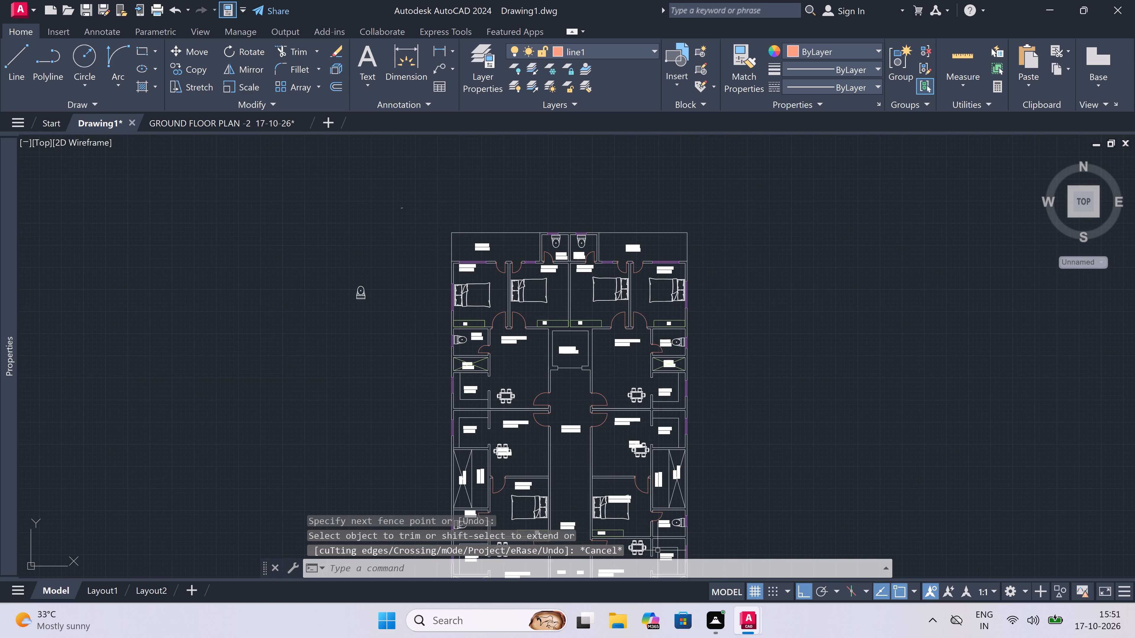
Delete the spare WC block lying outside the plan, beside the upper-left flat.
scroll(586, 371, down, 4)
scroll(586, 371, up, 4)
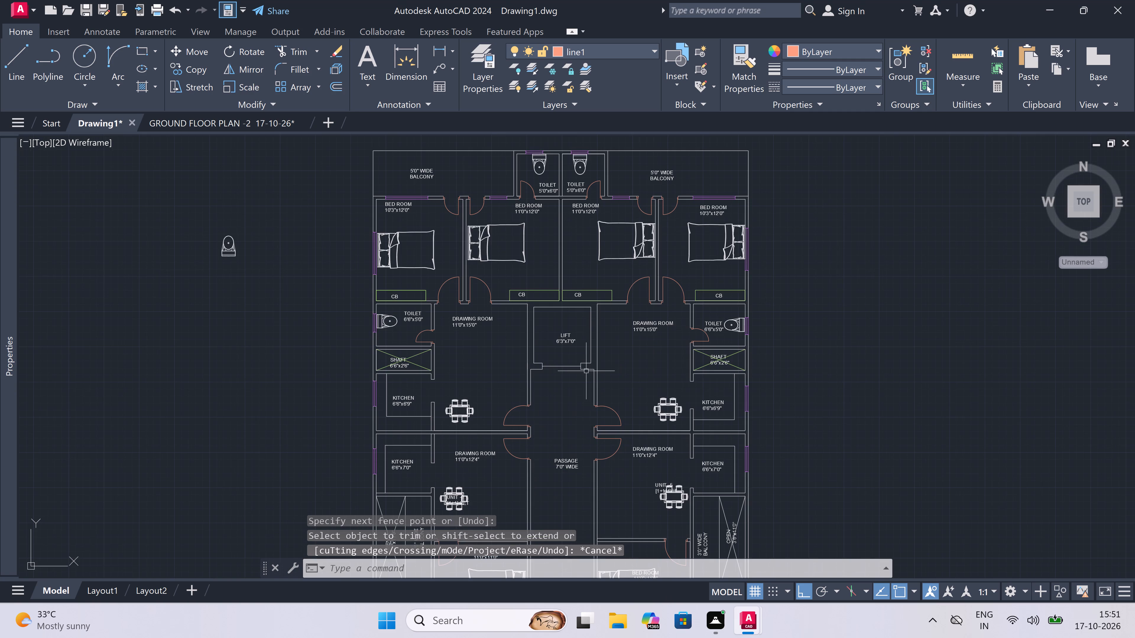
click(245, 175)
click(217, 336)
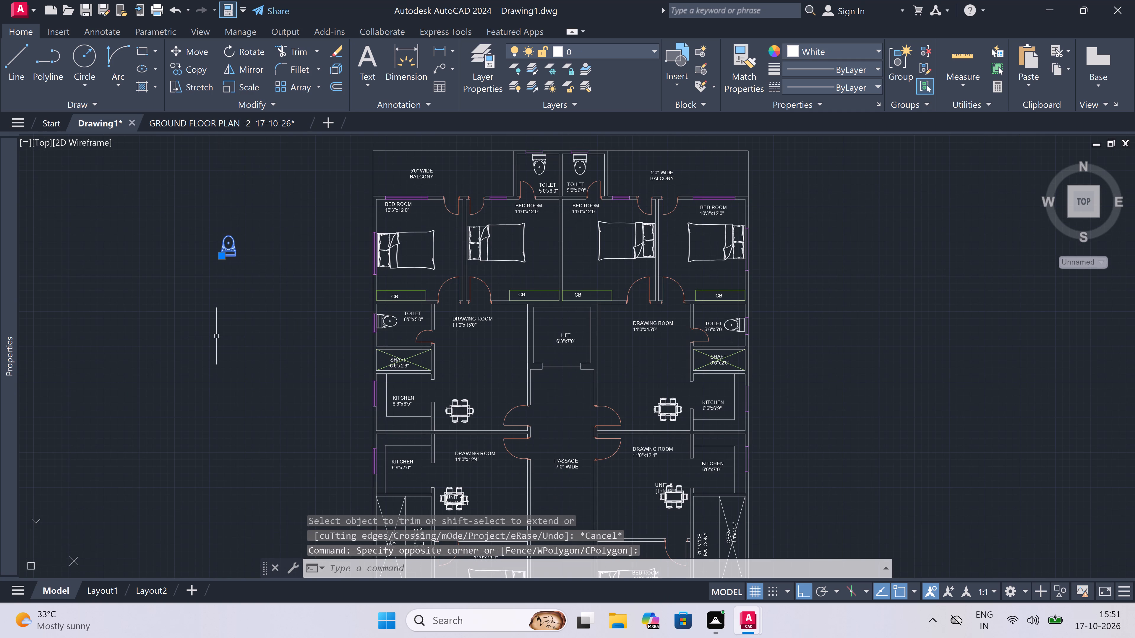
key(Delete)
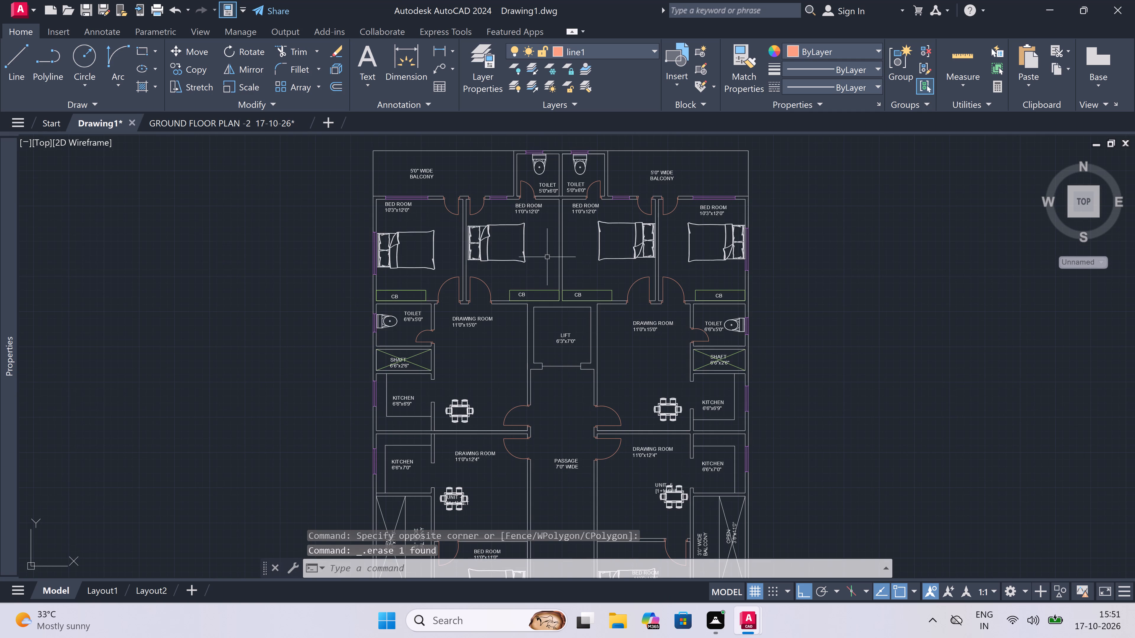
scroll(641, 214, down, 1)
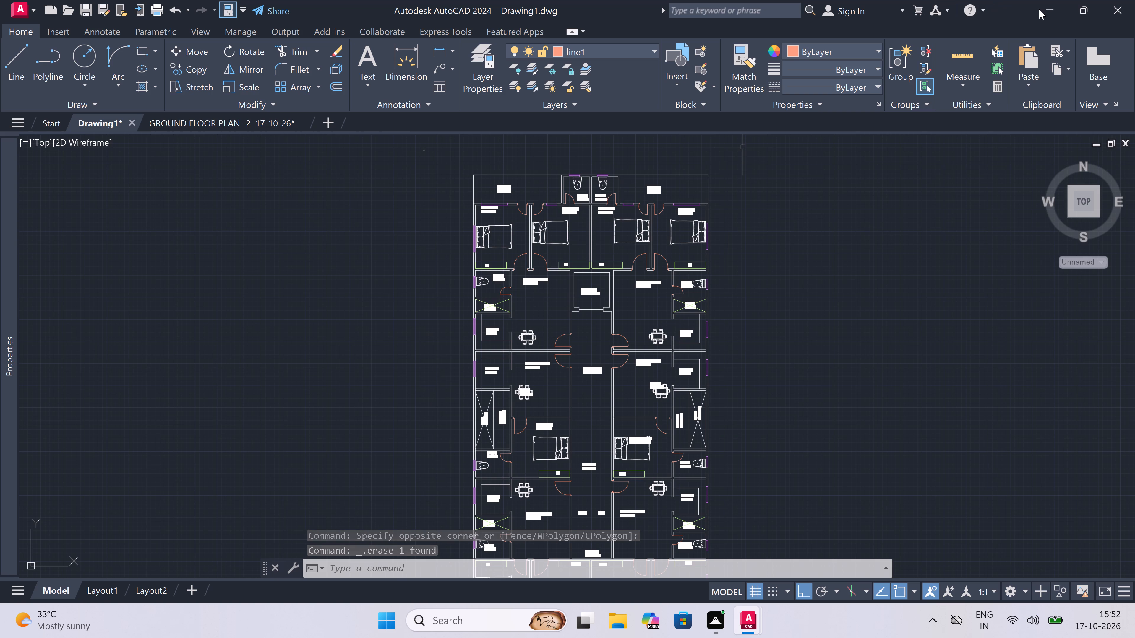
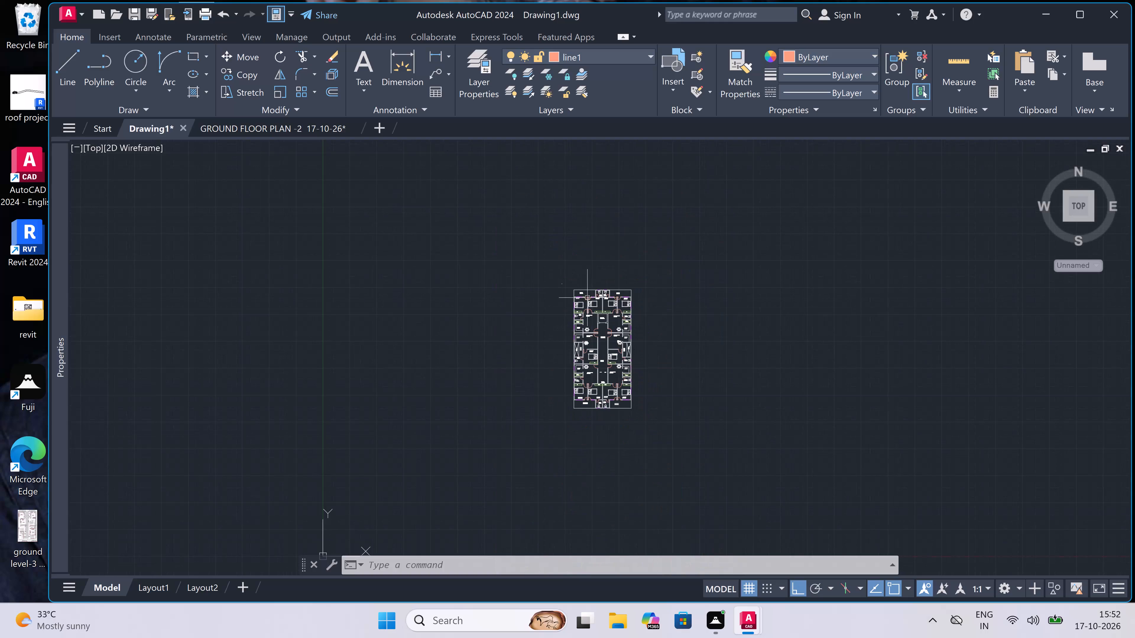
Inspect the mirrored plan overall, from the upper bedrooms and toilets down to the passage and middle flats.
scroll(587, 299, up, 5)
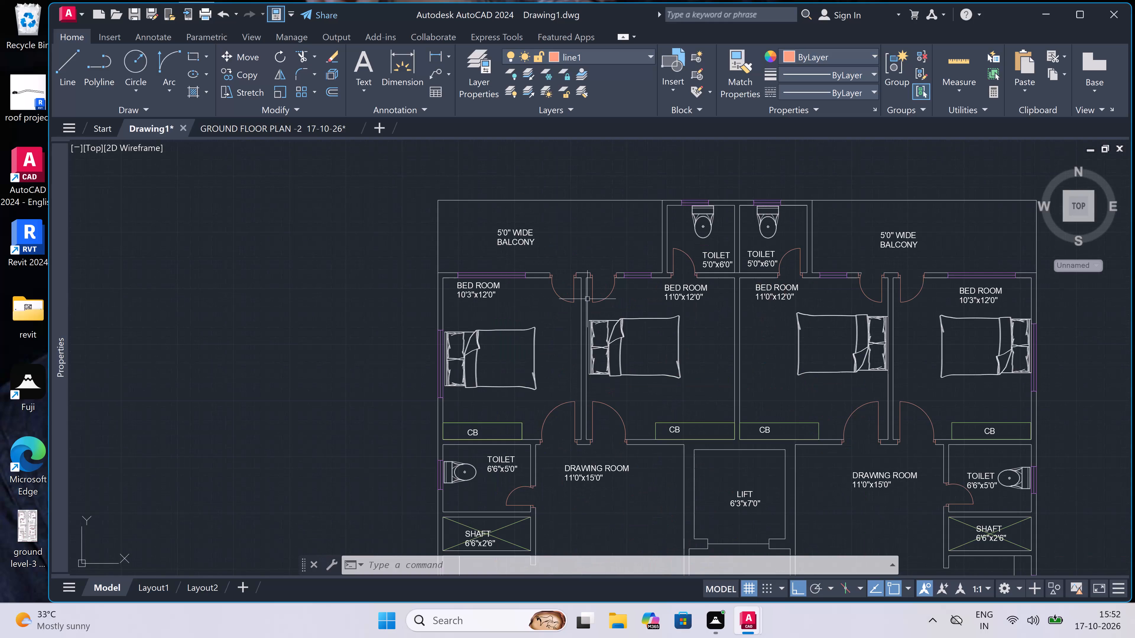
scroll(587, 299, down, 5)
scroll(593, 341, up, 3)
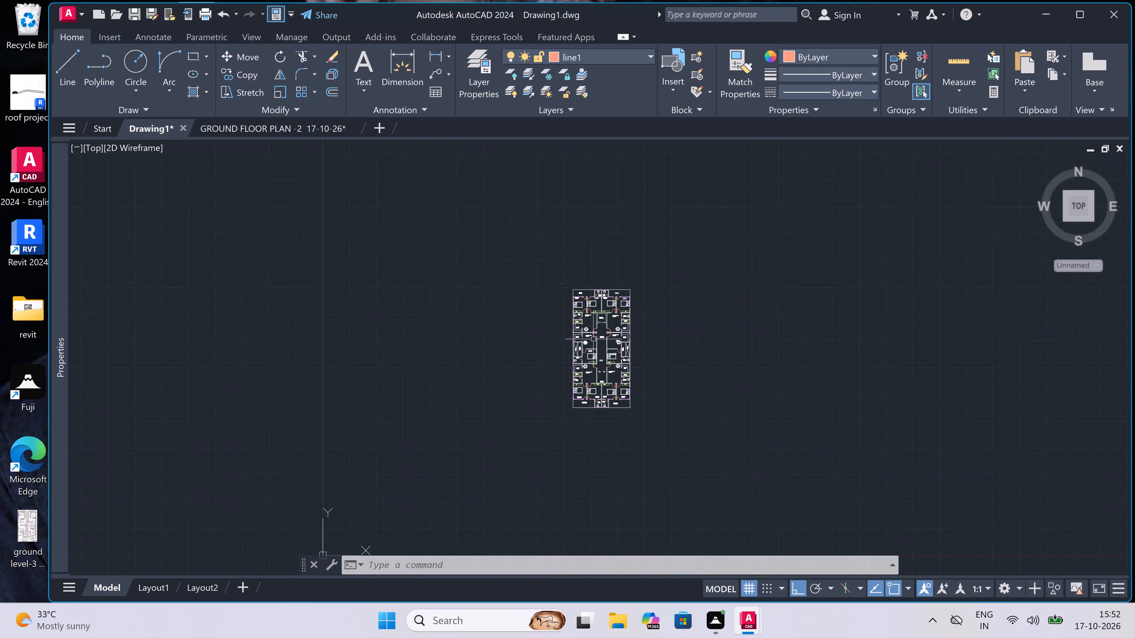
scroll(593, 341, up, 1)
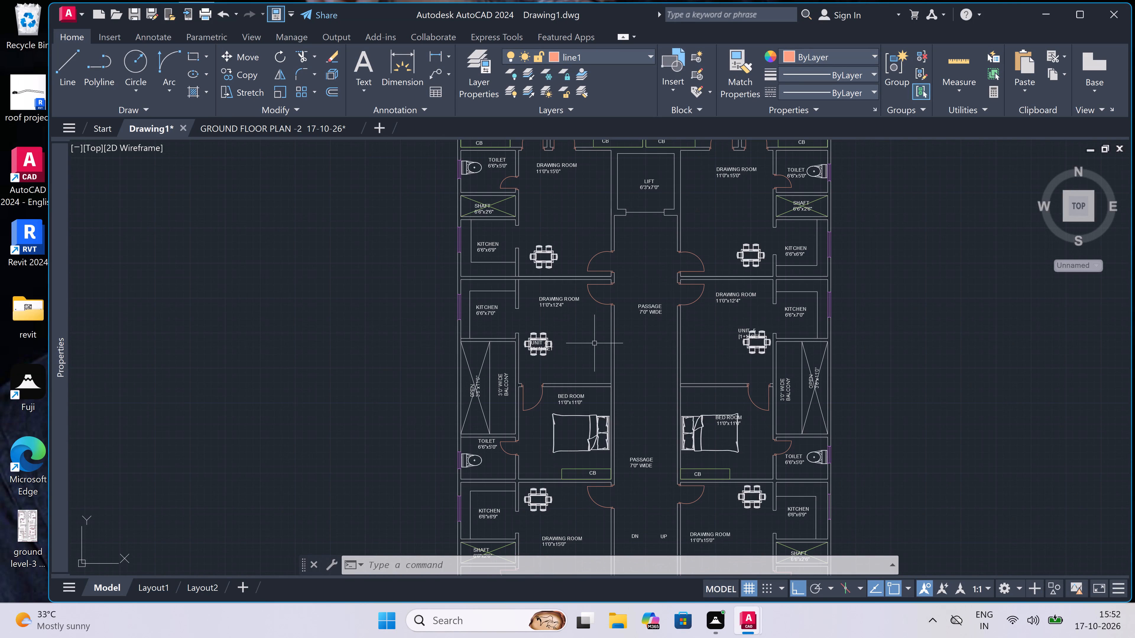
scroll(594, 343, down, 1)
scroll(622, 359, down, 2)
scroll(620, 281, up, 2)
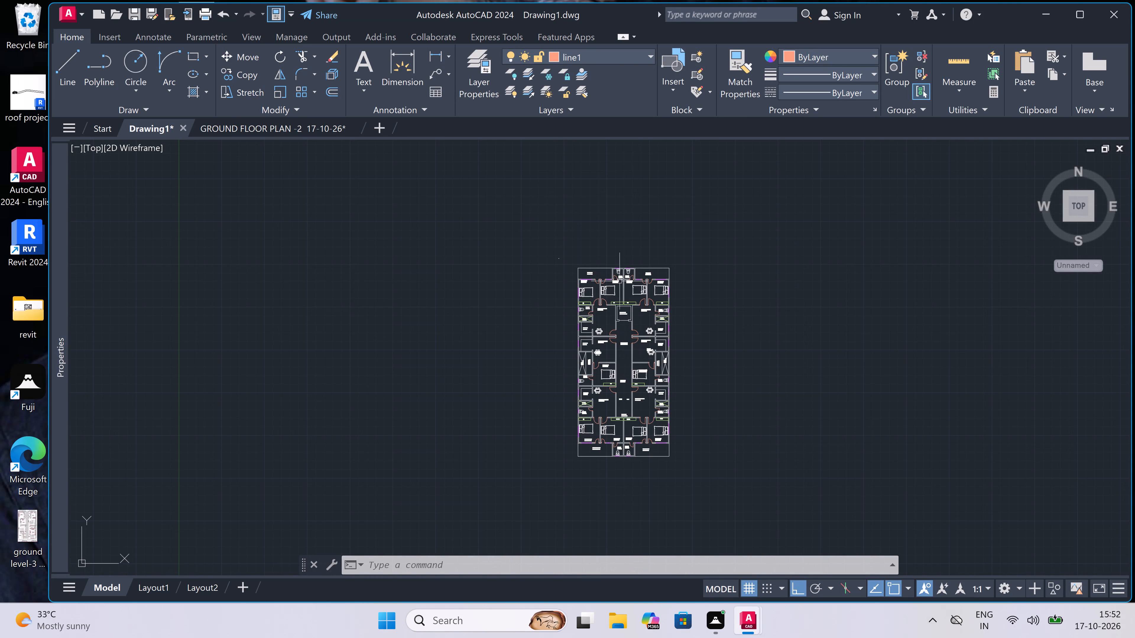
scroll(620, 281, up, 3)
scroll(620, 281, down, 1)
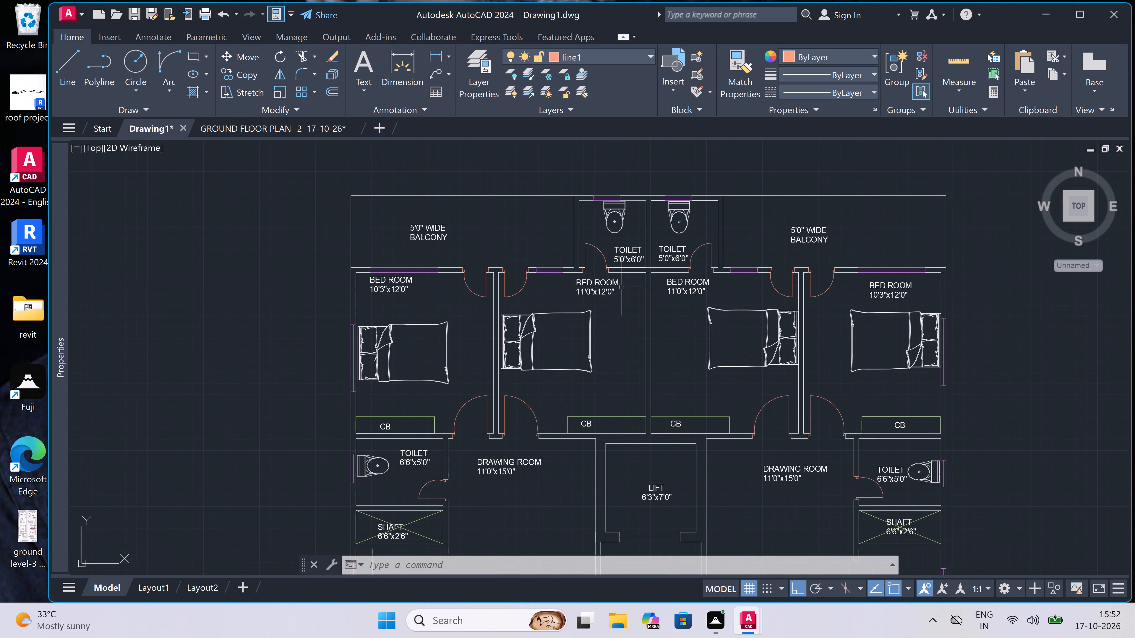
Hatch the upper-left 10'3"x12'0" bedroom's balcony-side, corner and dividing walls with ANSI32 in colour 122,175,223.
text(h)
key(space)
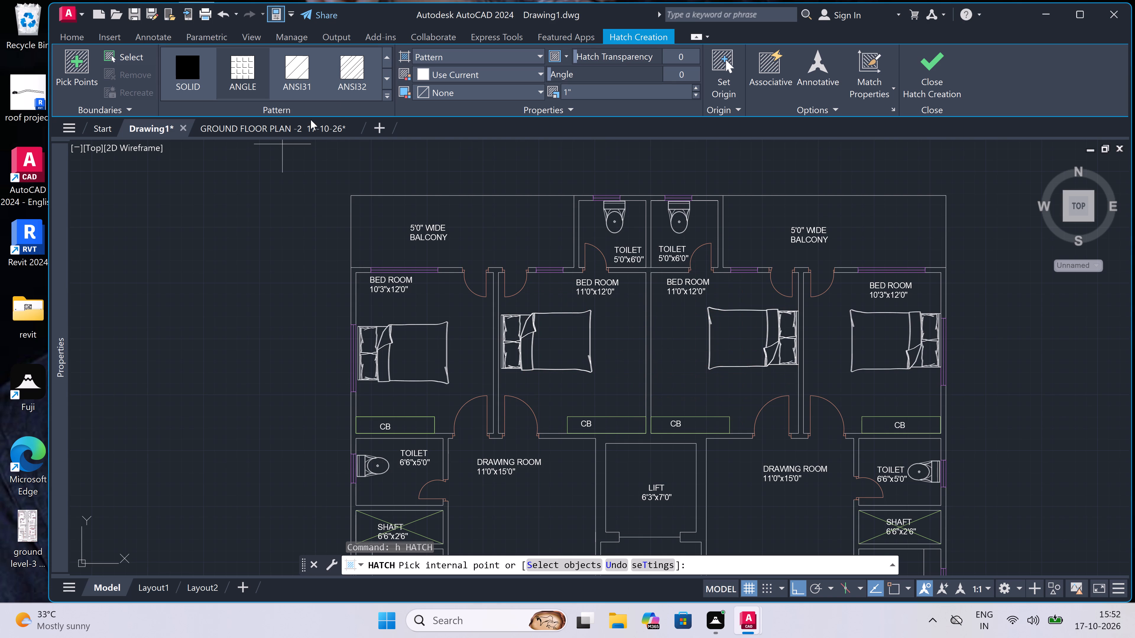
click(354, 70)
click(354, 73)
click(500, 77)
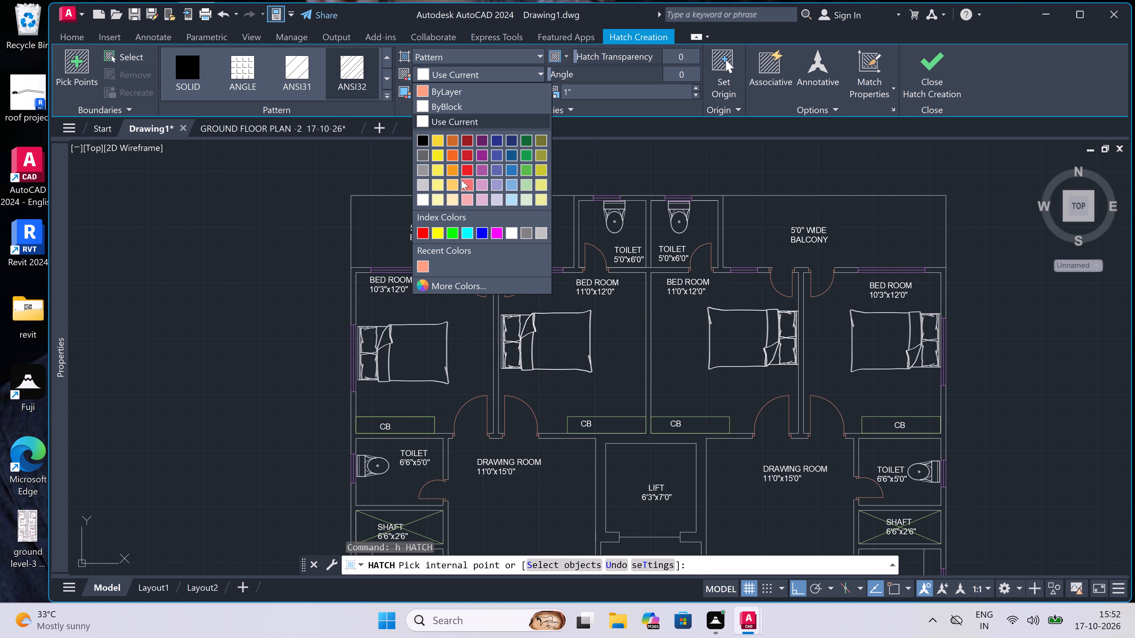
click(512, 183)
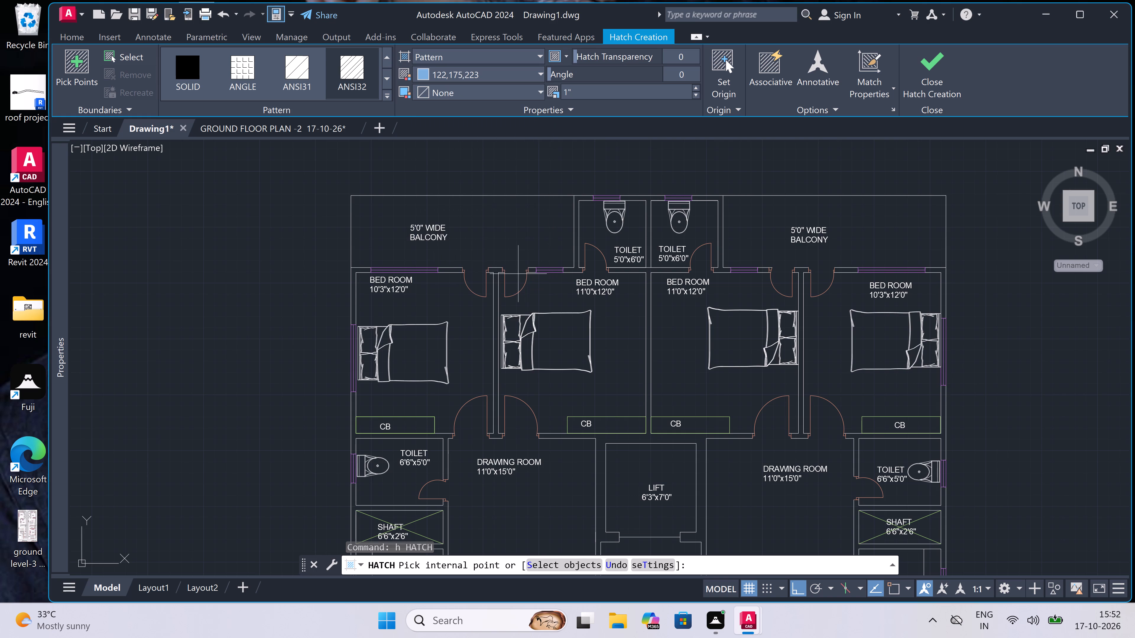
scroll(494, 275, up, 2)
click(497, 272)
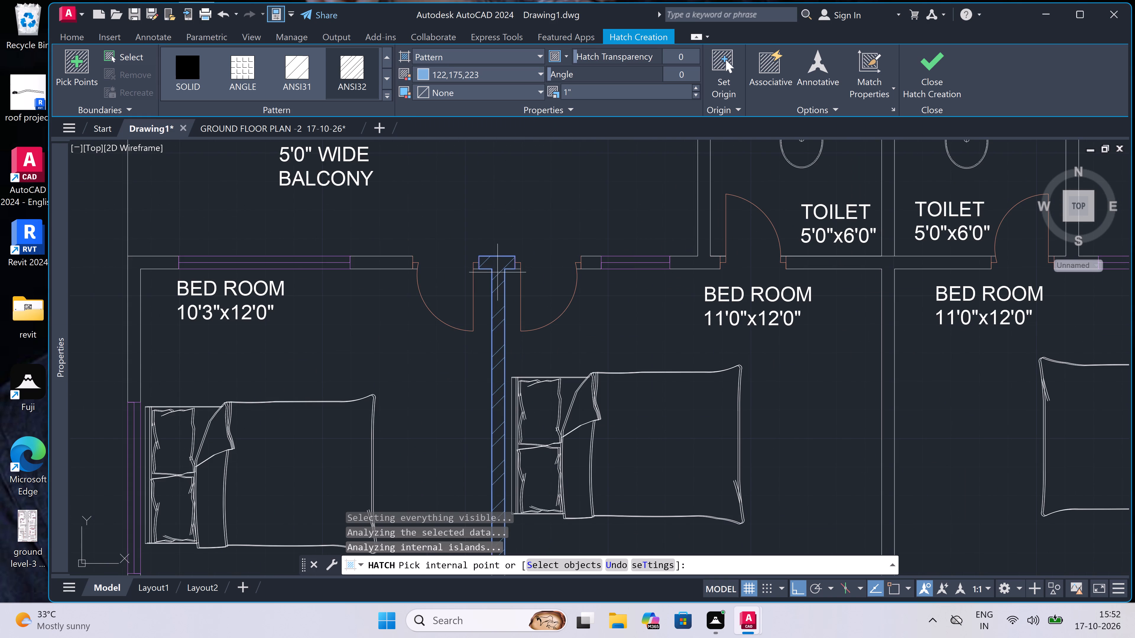
double_click(374, 262)
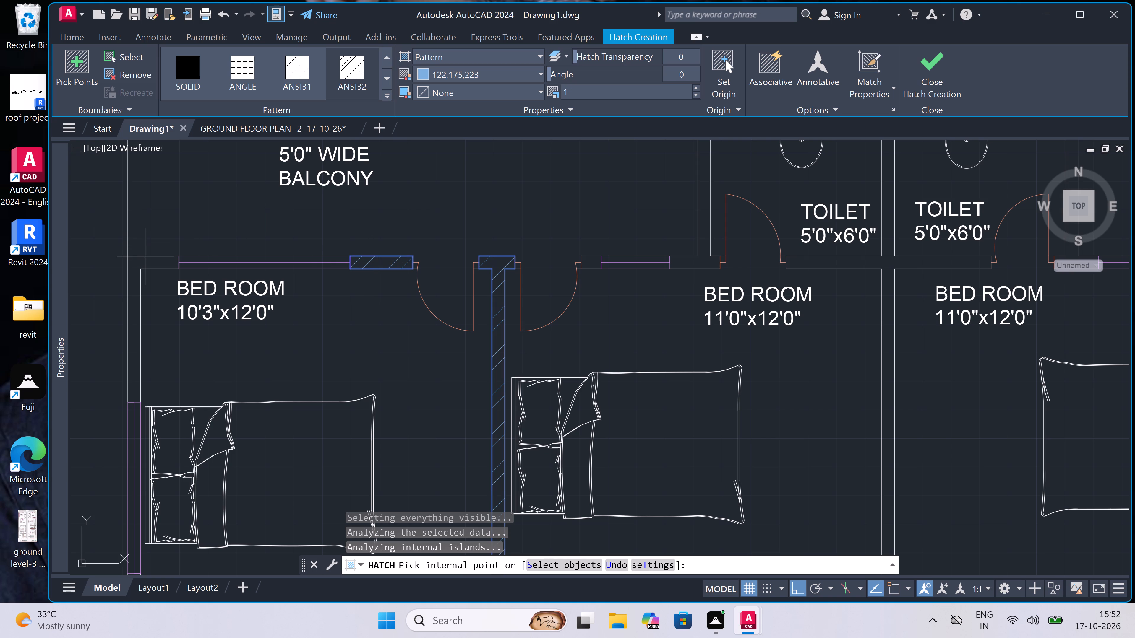
drag(148, 262, 148, 259)
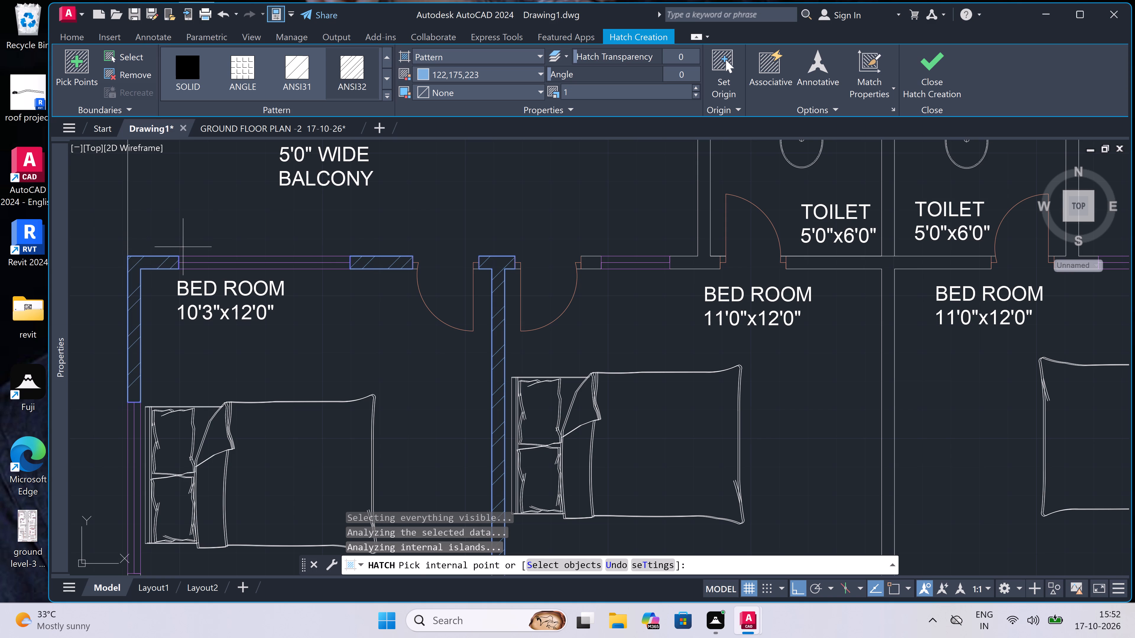
Add hatching to the central wall between the upper 11'0"x12'0" bedrooms, its connected lift walls, and the two 5'0"x6'0" toilets' walls.
scroll(377, 241, down, 3)
scroll(534, 248, up, 1)
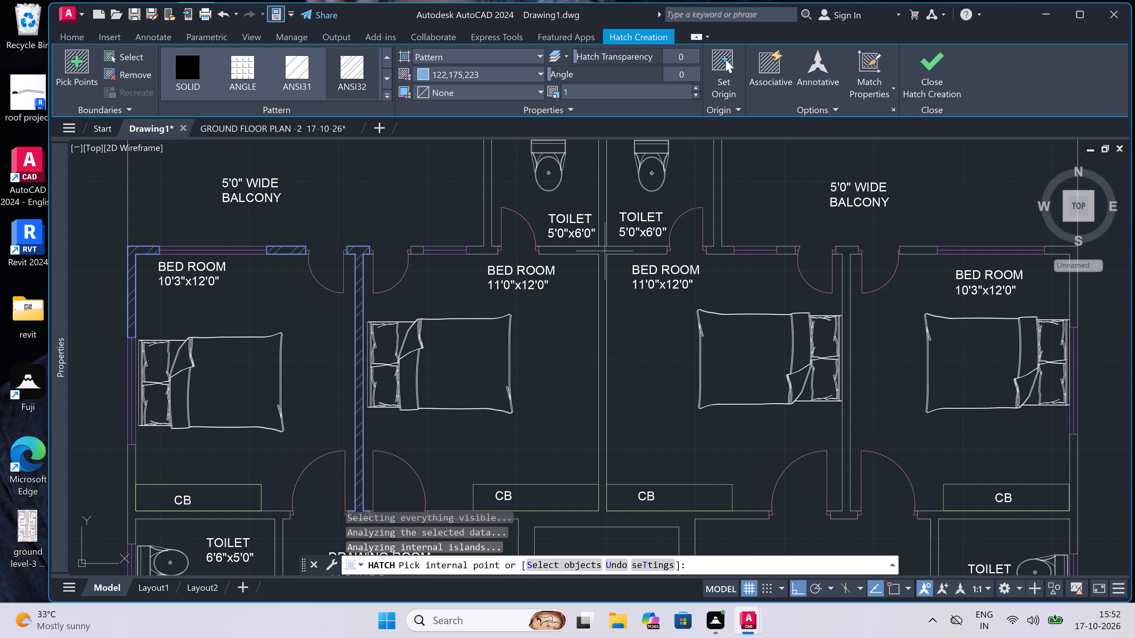
click(599, 252)
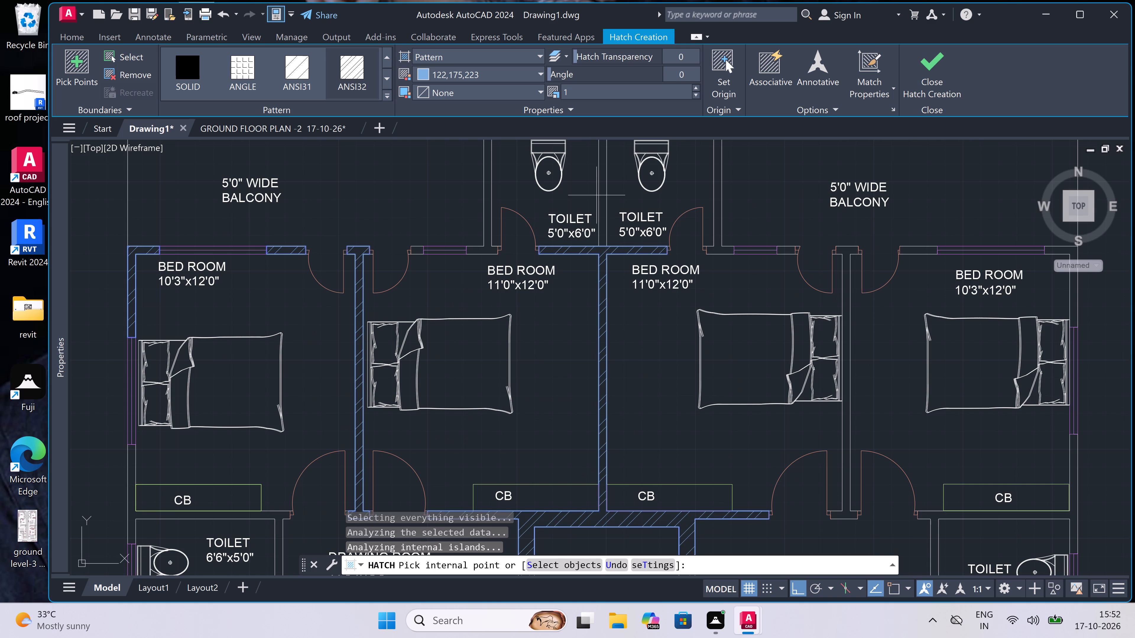
scroll(490, 309, down, 3)
scroll(514, 258, up, 2)
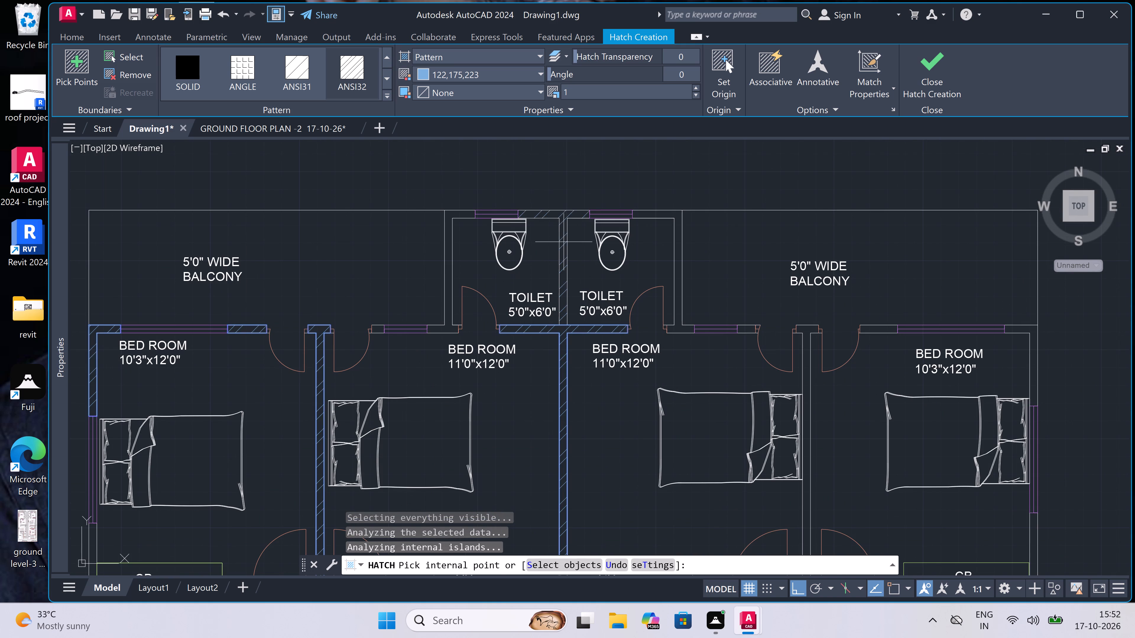
click(564, 242)
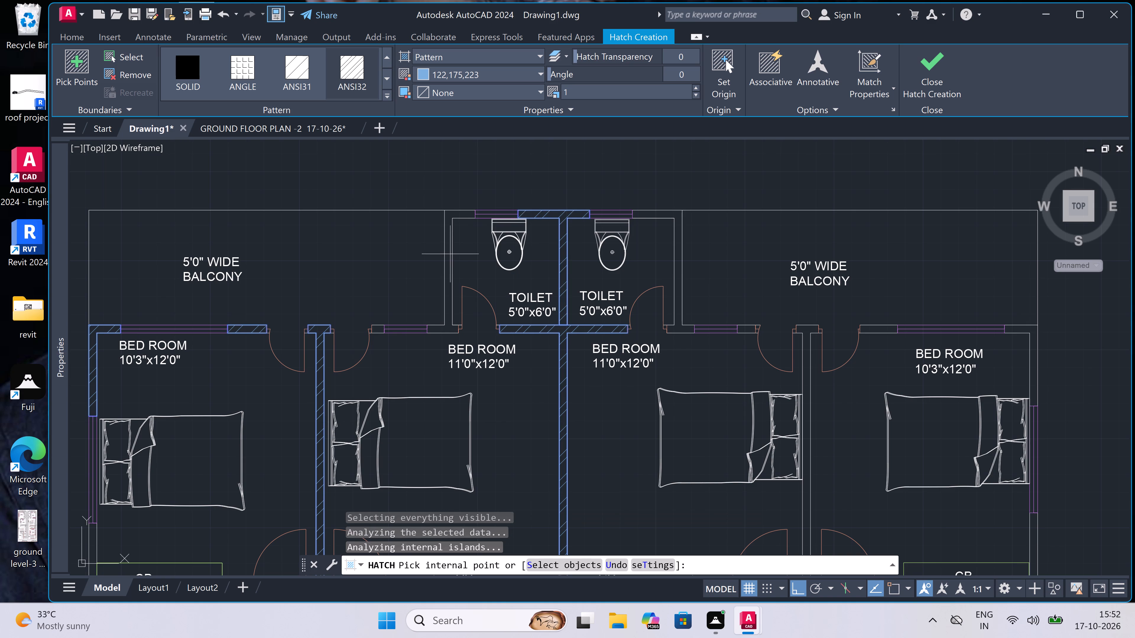
double_click(449, 254)
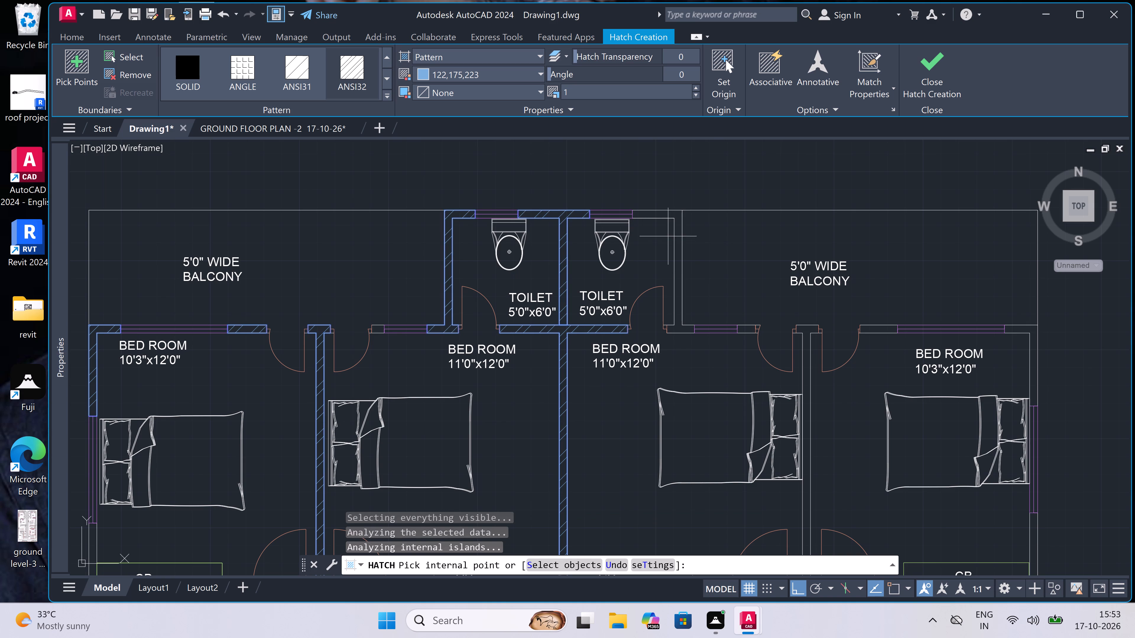
click(679, 236)
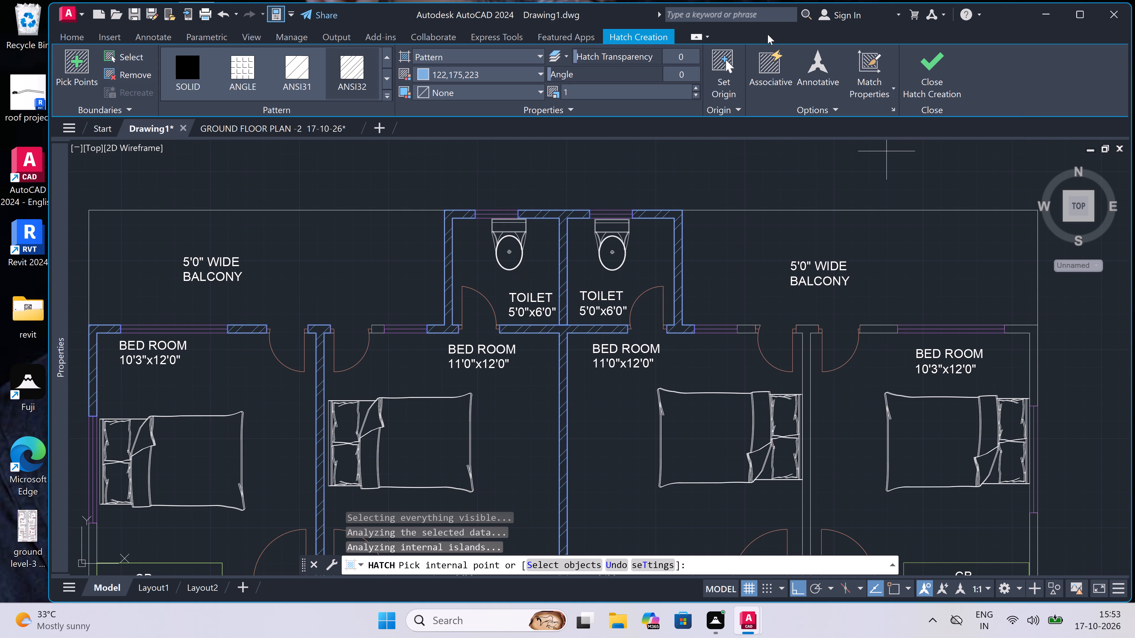
Hatch the upper-right bedrooms' remaining balcony-side wall pieces, the dividing wall between them, and the outer corner wall.
scroll(748, 280, down, 4)
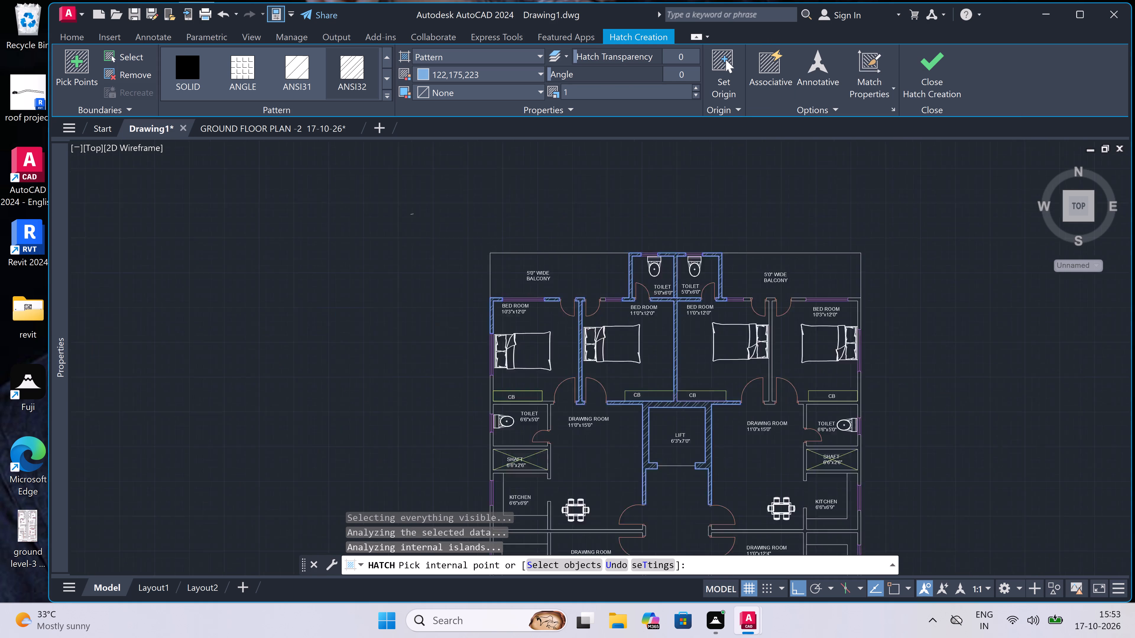
scroll(751, 287, up, 10)
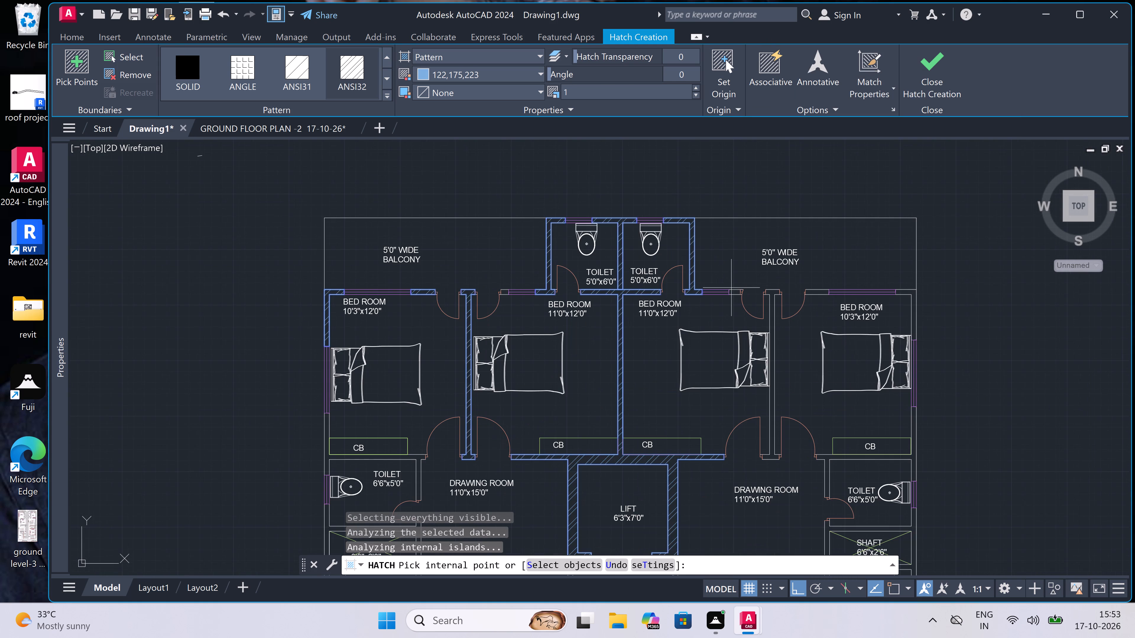
scroll(725, 294, up, 5)
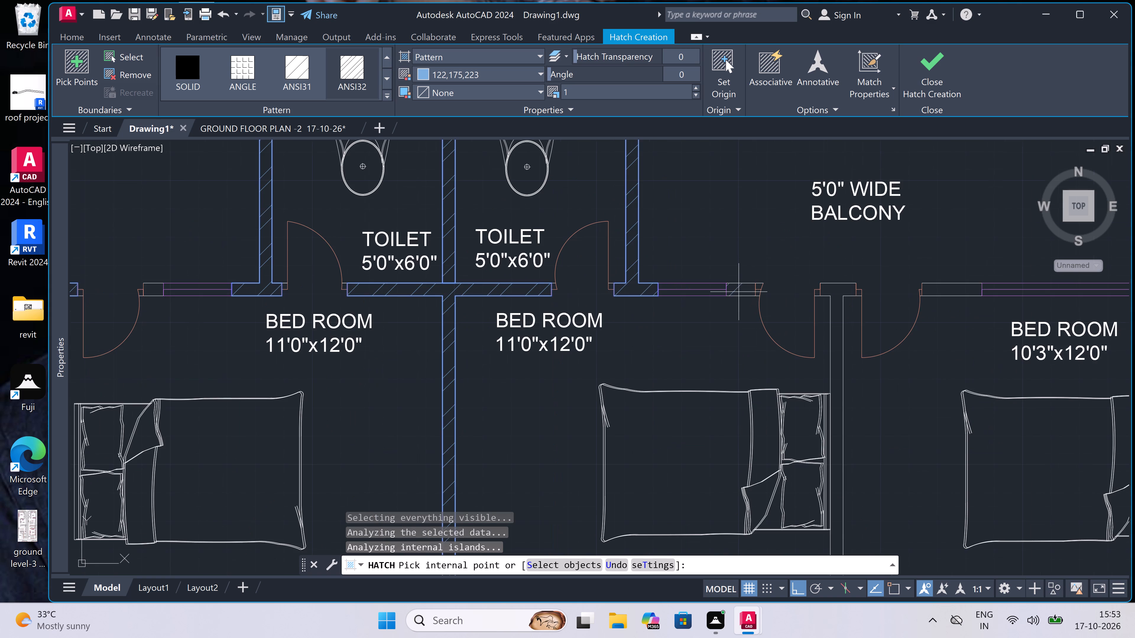
click(738, 291)
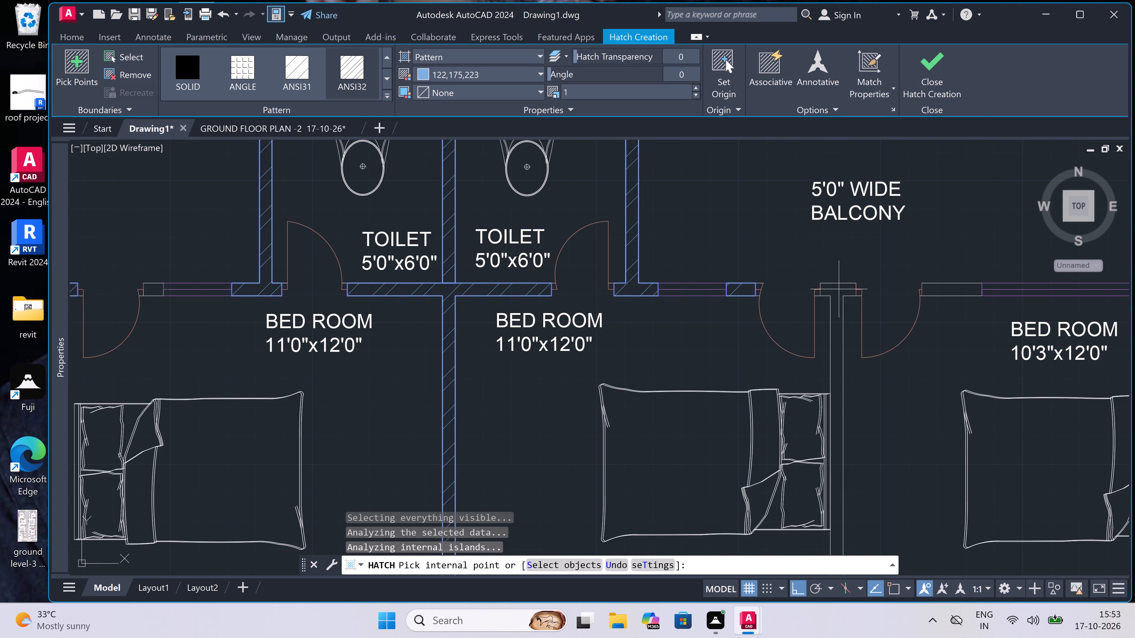
click(839, 289)
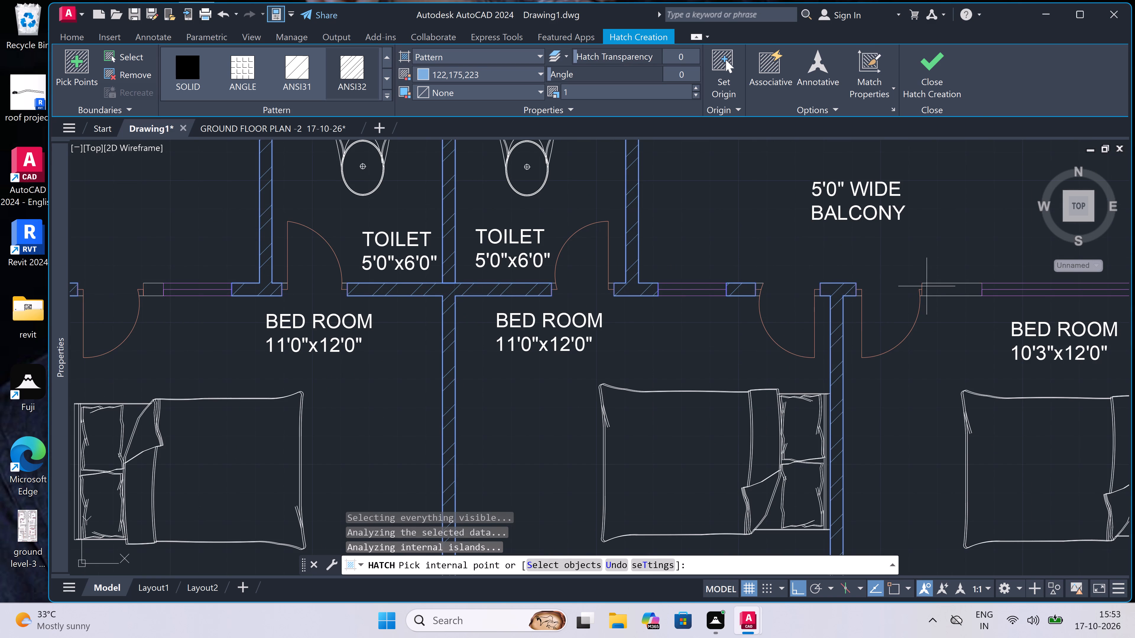
click(942, 286)
scroll(771, 273, down, 3)
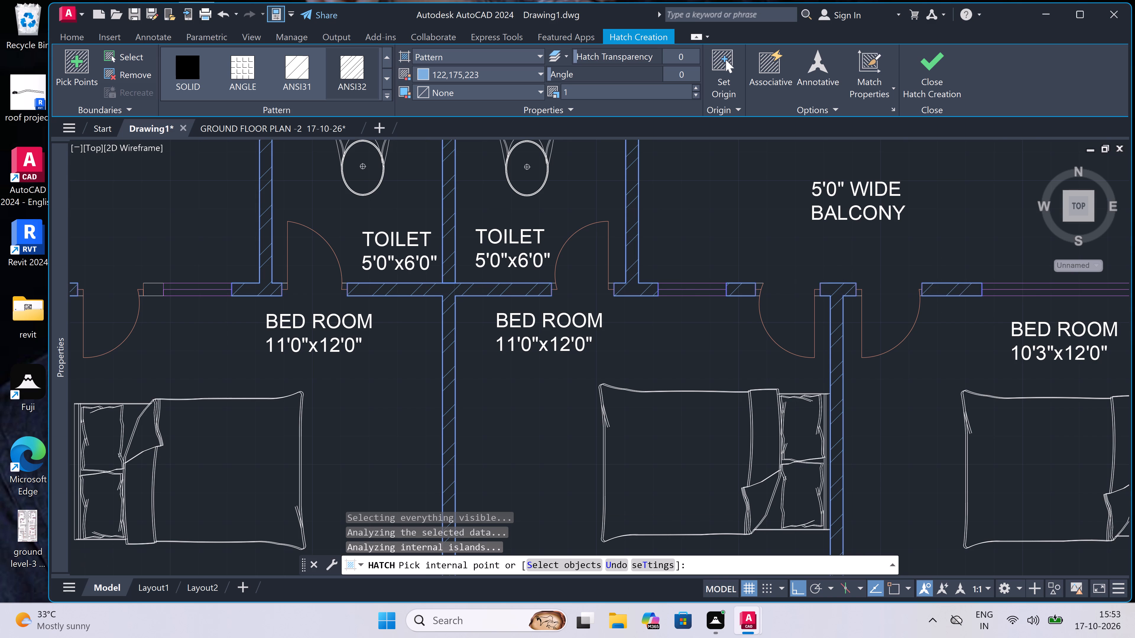
scroll(771, 273, down, 1)
scroll(846, 285, up, 2)
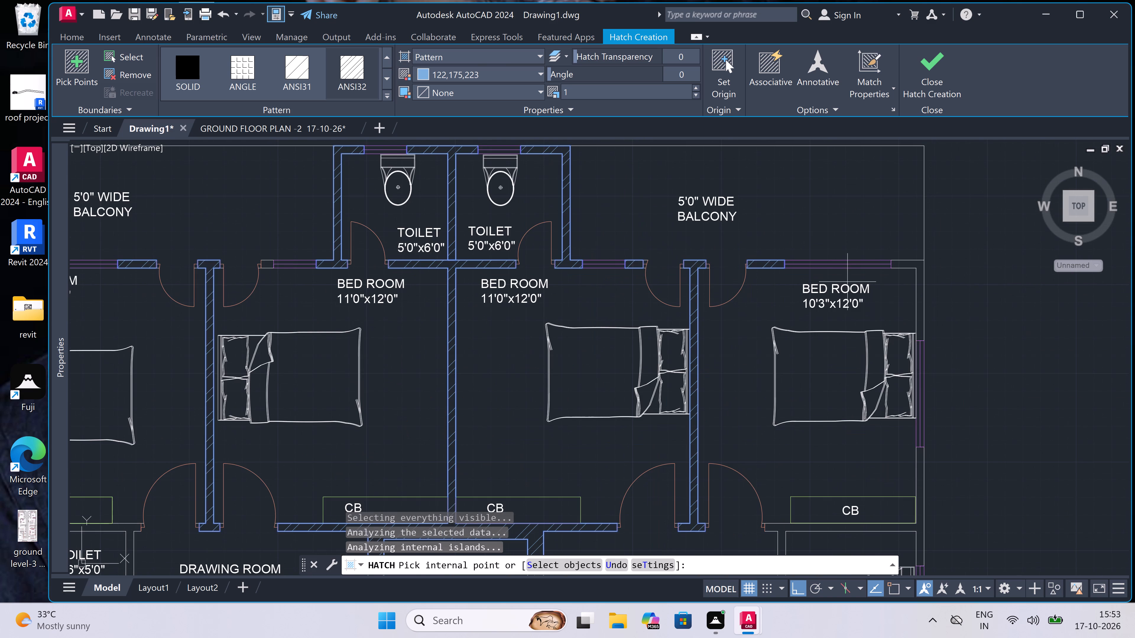
click(905, 261)
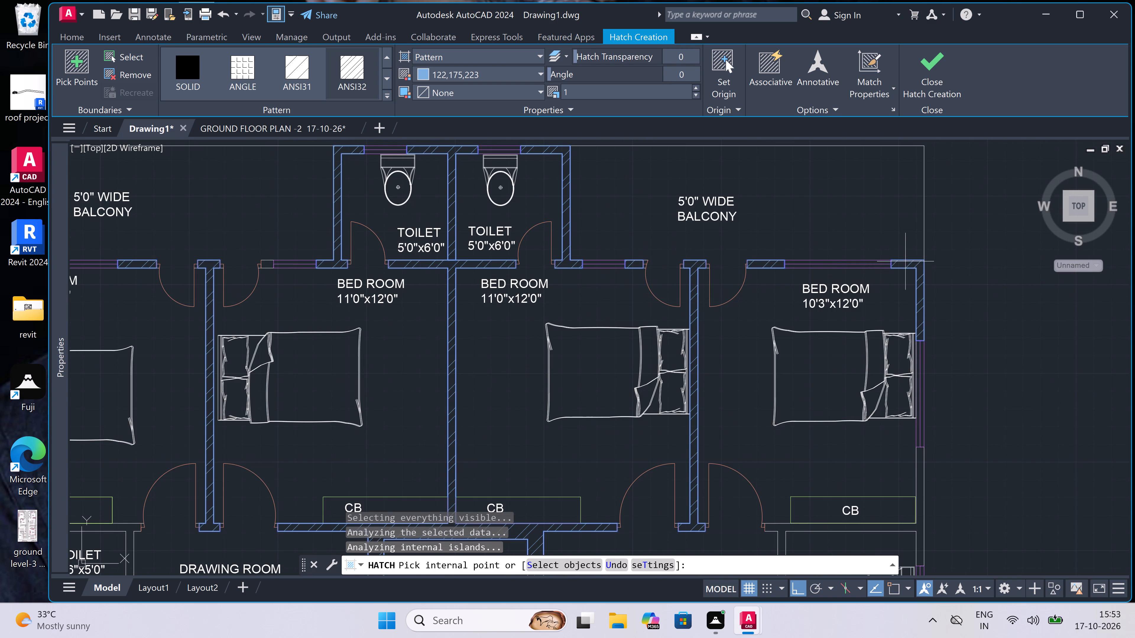
Hatch the upper-right flat's walls between the bedroom cupboard and the 6'6"x5'0" toilet, and those around the shaft below.
scroll(819, 242, down, 8)
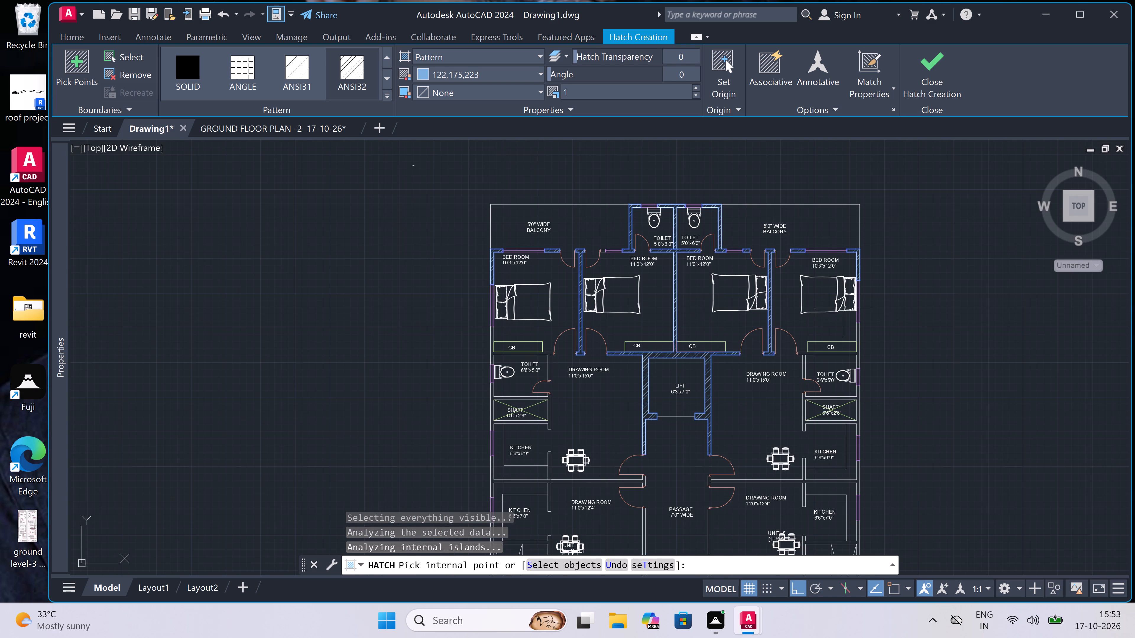
scroll(857, 337, up, 3)
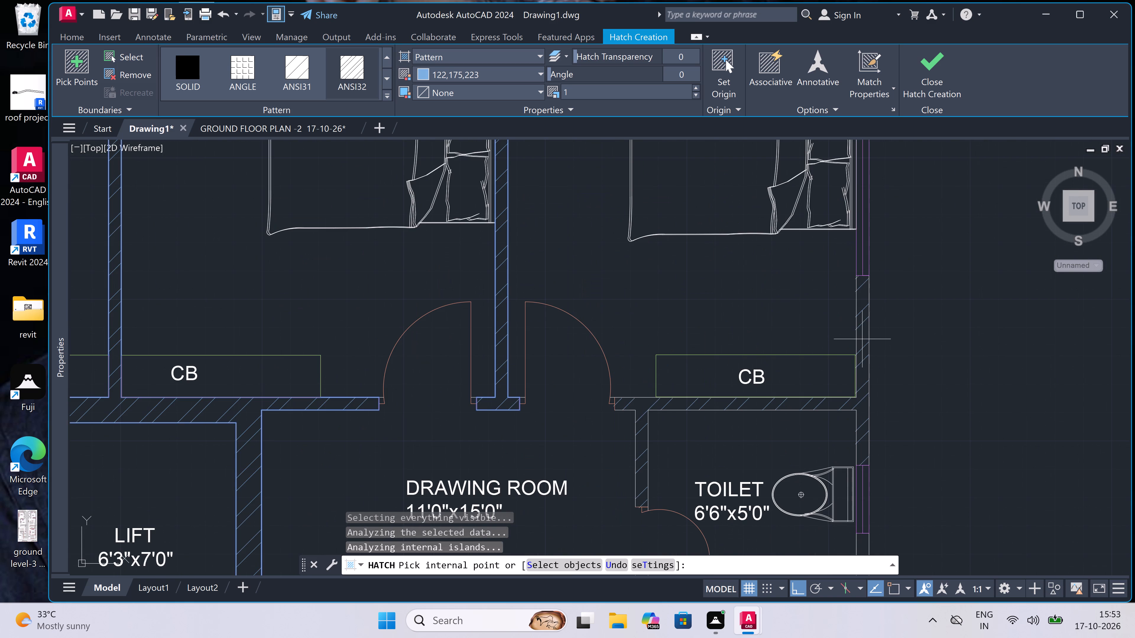
click(862, 338)
scroll(795, 287, down, 8)
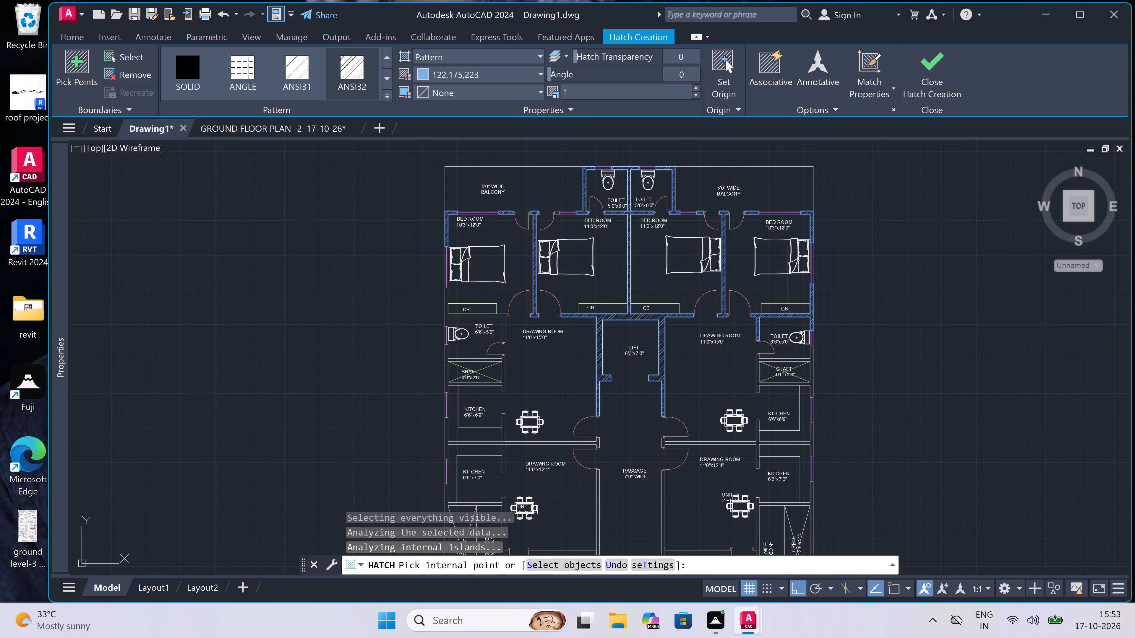
scroll(778, 357, up, 3)
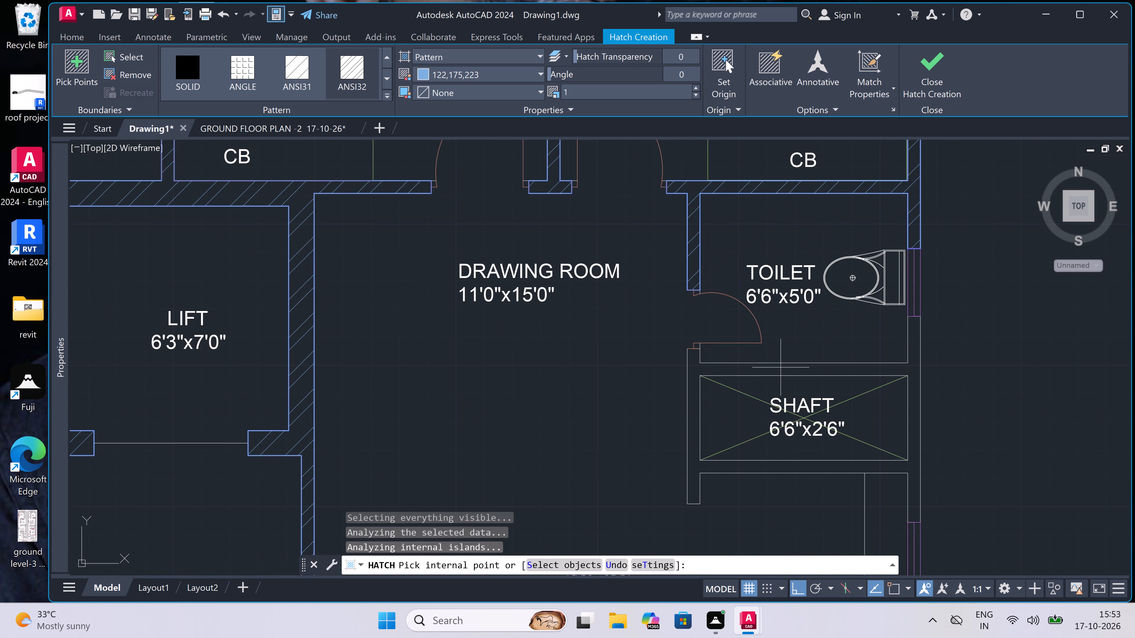
click(781, 367)
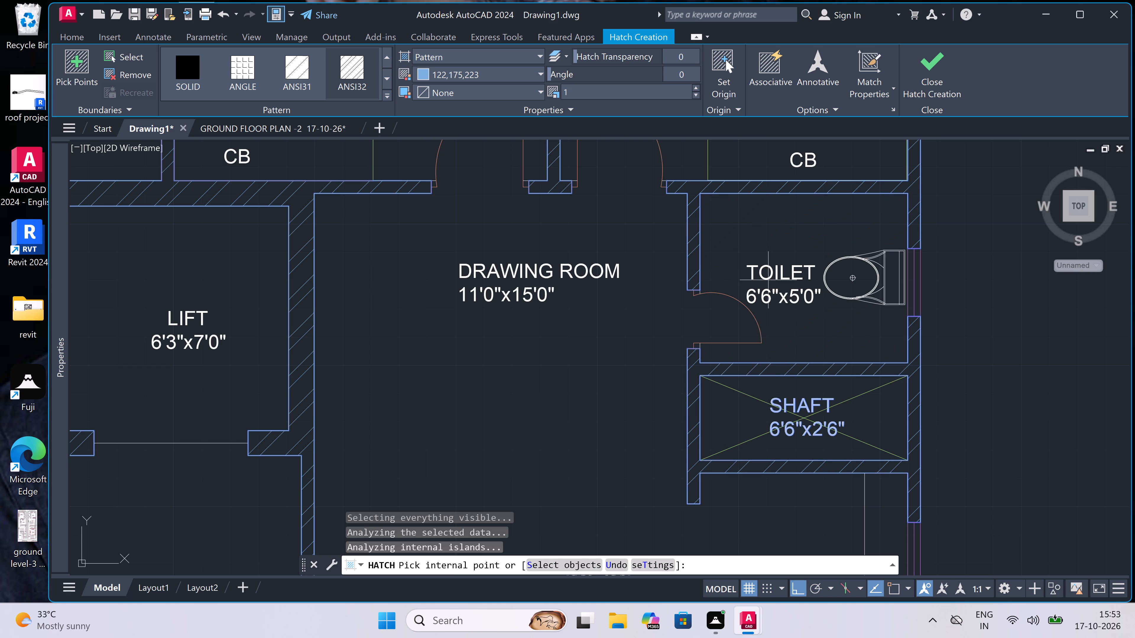
Hatch the right-hand party wall between the 6'6"x6'9" and 6'6"x7'0" kitchens, including its connected drawing-room and outer wall pieces.
scroll(772, 278, down, 2)
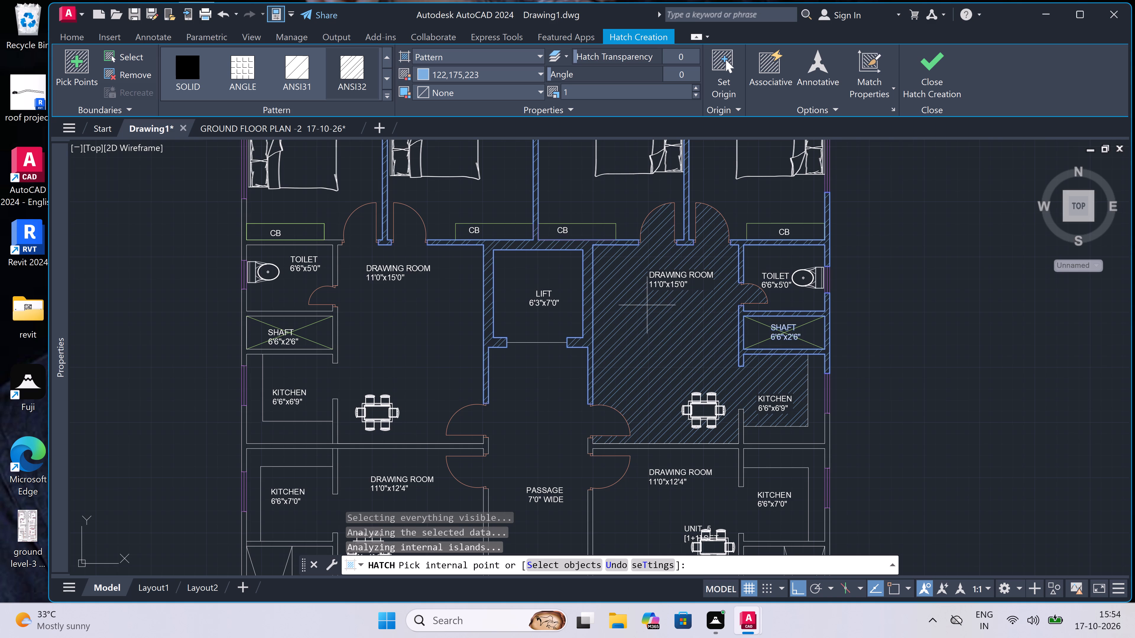
scroll(717, 351, down, 2)
scroll(741, 396, up, 1)
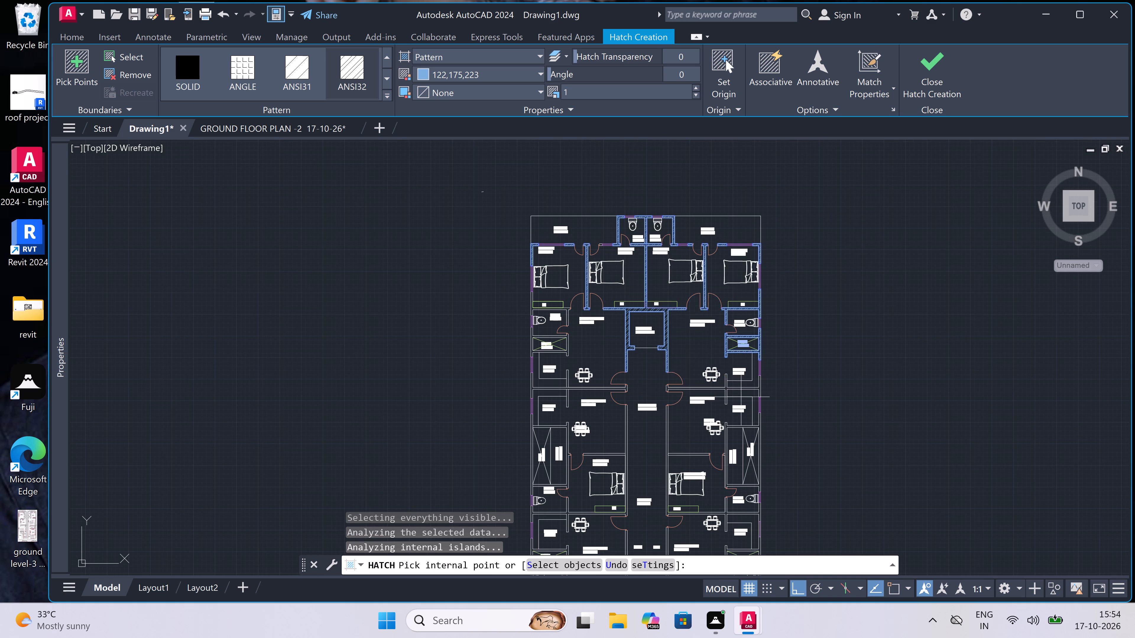
scroll(733, 384, up, 2)
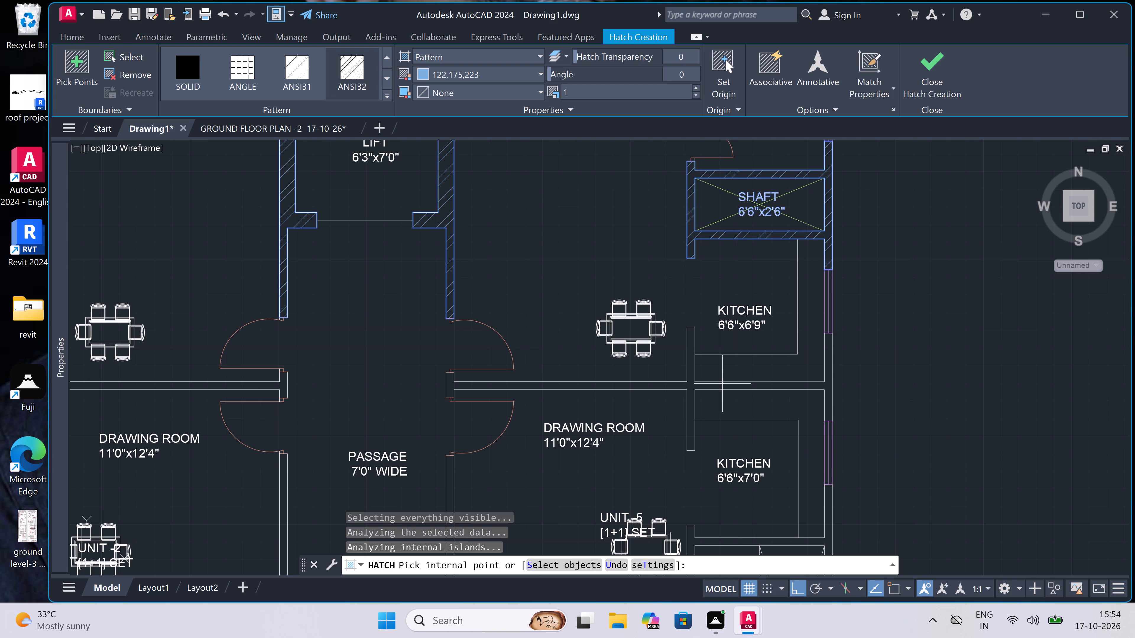
click(719, 385)
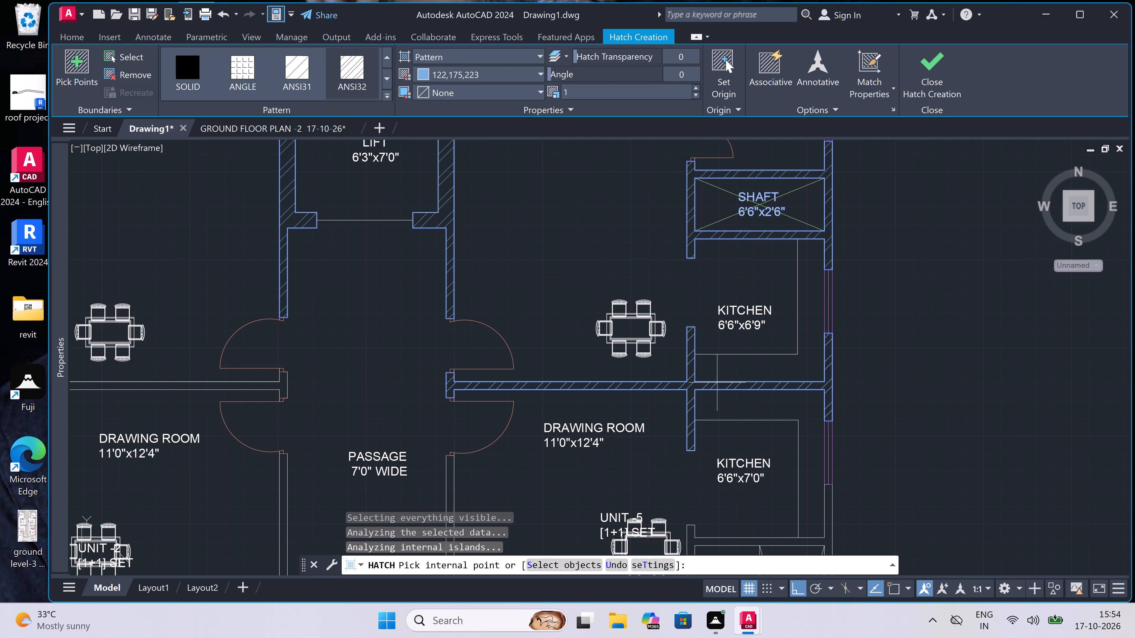
scroll(718, 374, down, 1)
Hatch the walls enclosing the right-hand 3'0" wide balcony and 3'6"x11'0" open area, including the connected outer wall.
scroll(718, 374, down, 4)
scroll(715, 391, up, 3)
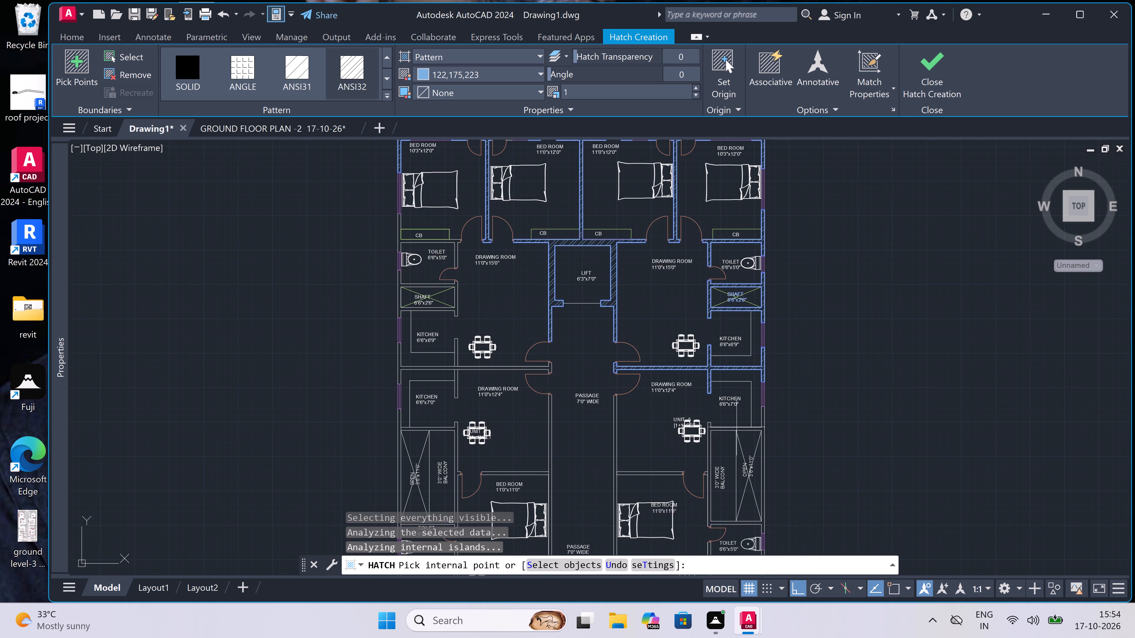
scroll(743, 432, up, 2)
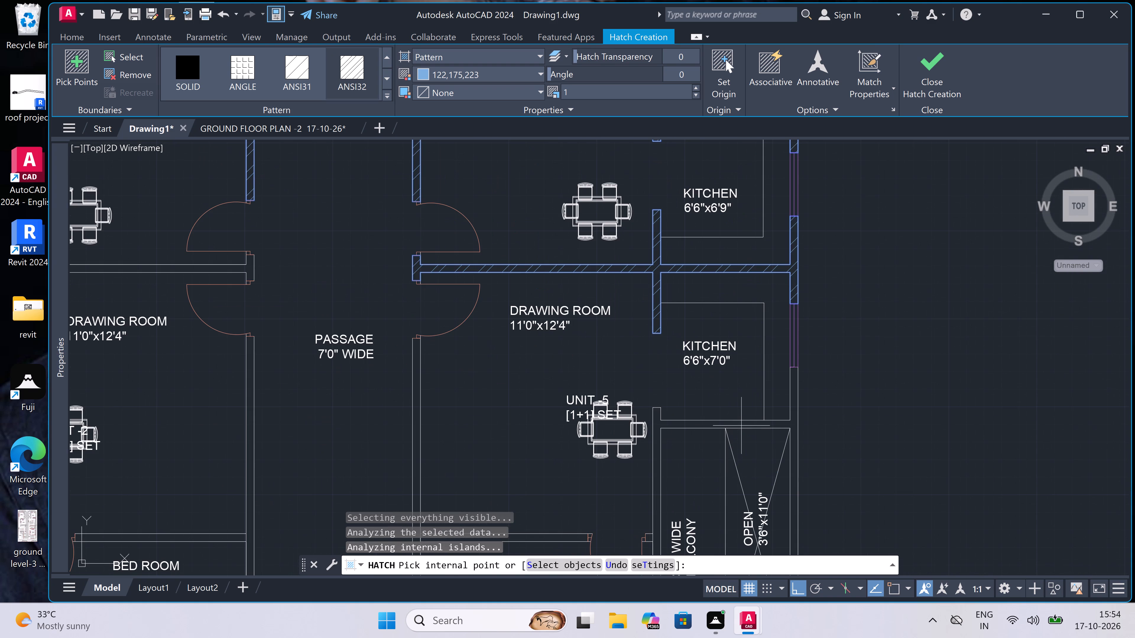
click(741, 424)
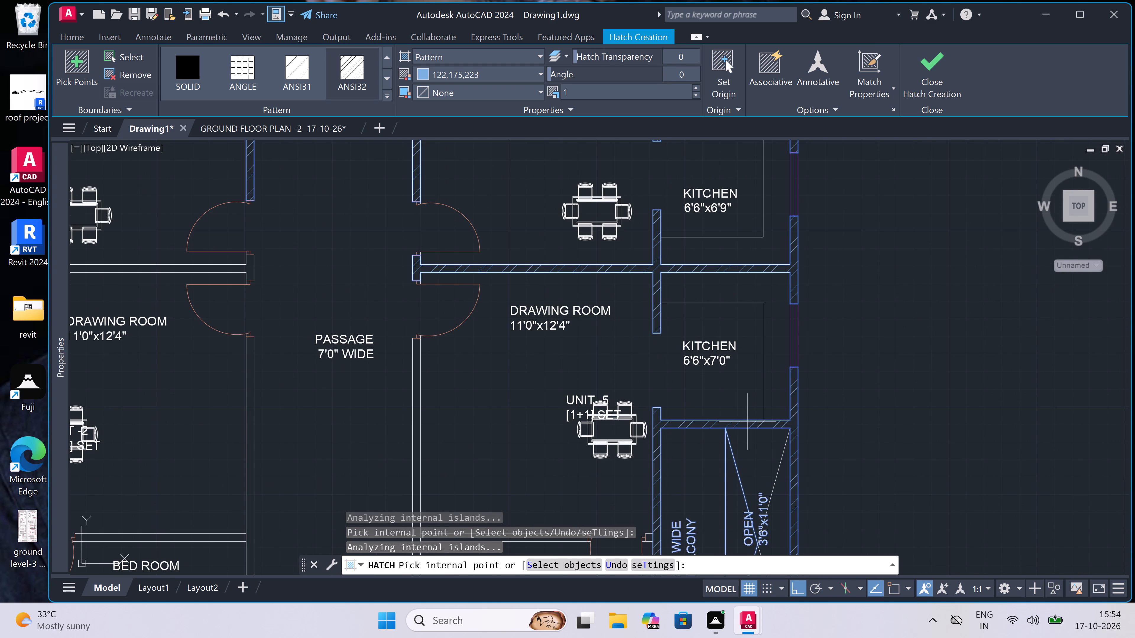
Hatch the right-hand party wall between the 11'0"x11'0" bedroom and 11'0"x15'0" drawing room, with its connected passage, toilet, kitchen and outer wall pieces.
scroll(777, 317, down, 4)
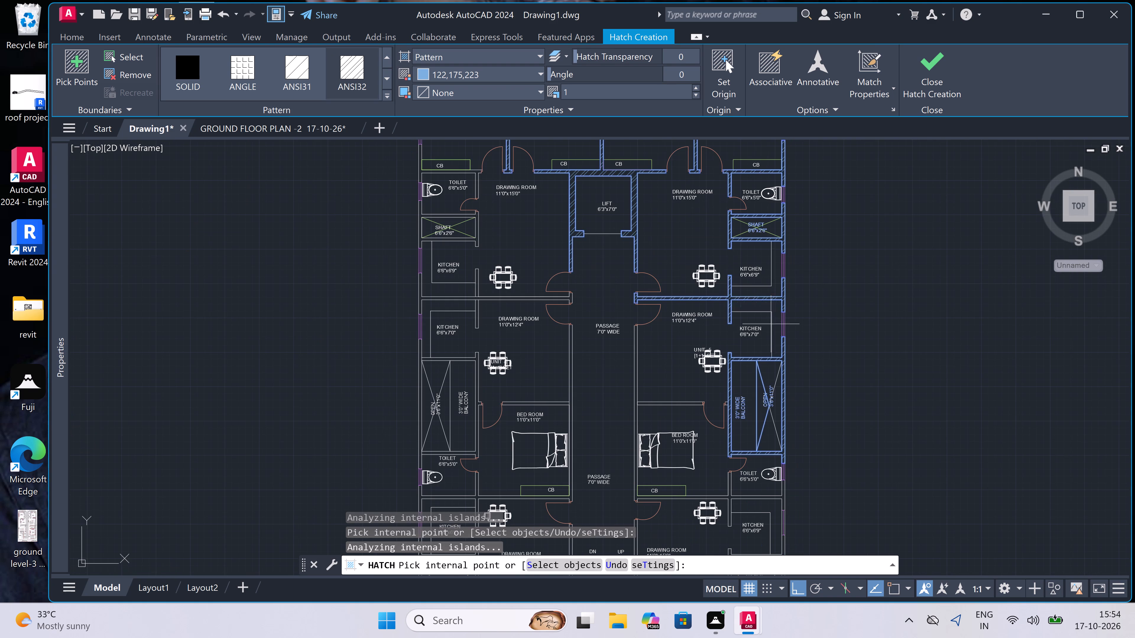
scroll(697, 401, down, 3)
scroll(695, 405, left, 3)
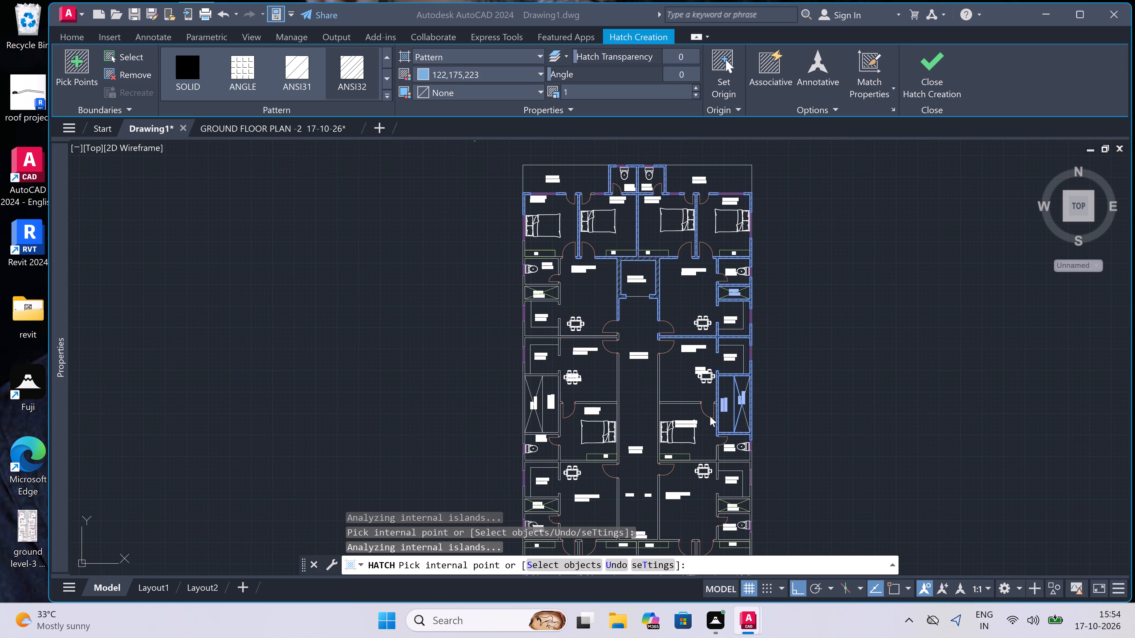
scroll(727, 359, down, 4)
scroll(729, 375, up, 3)
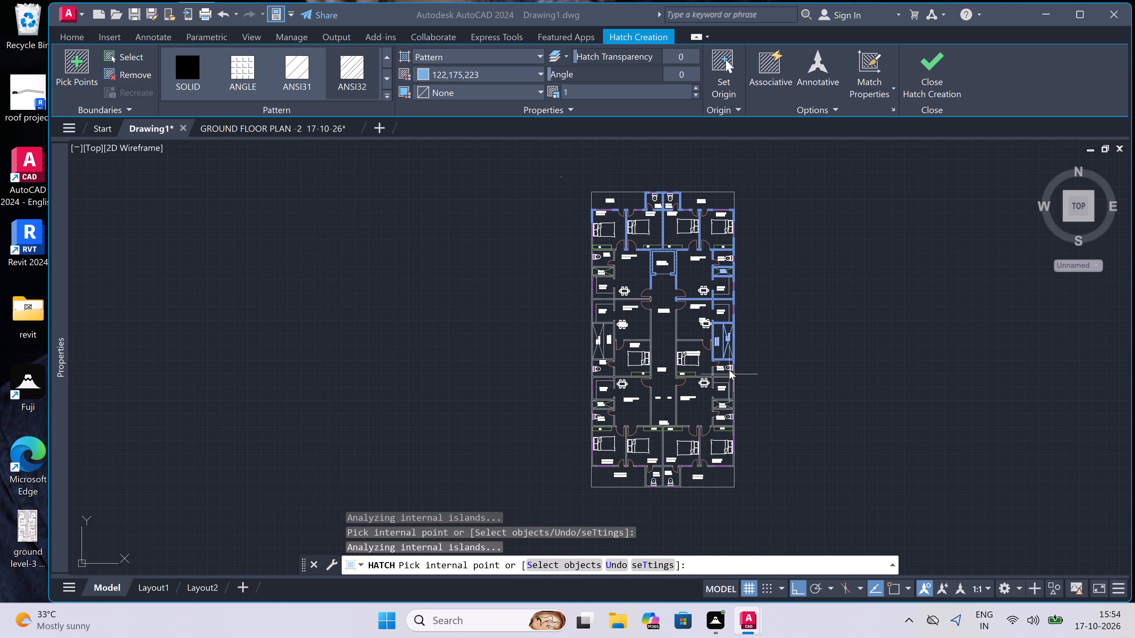
scroll(729, 370, up, 3)
drag(726, 396, 727, 390)
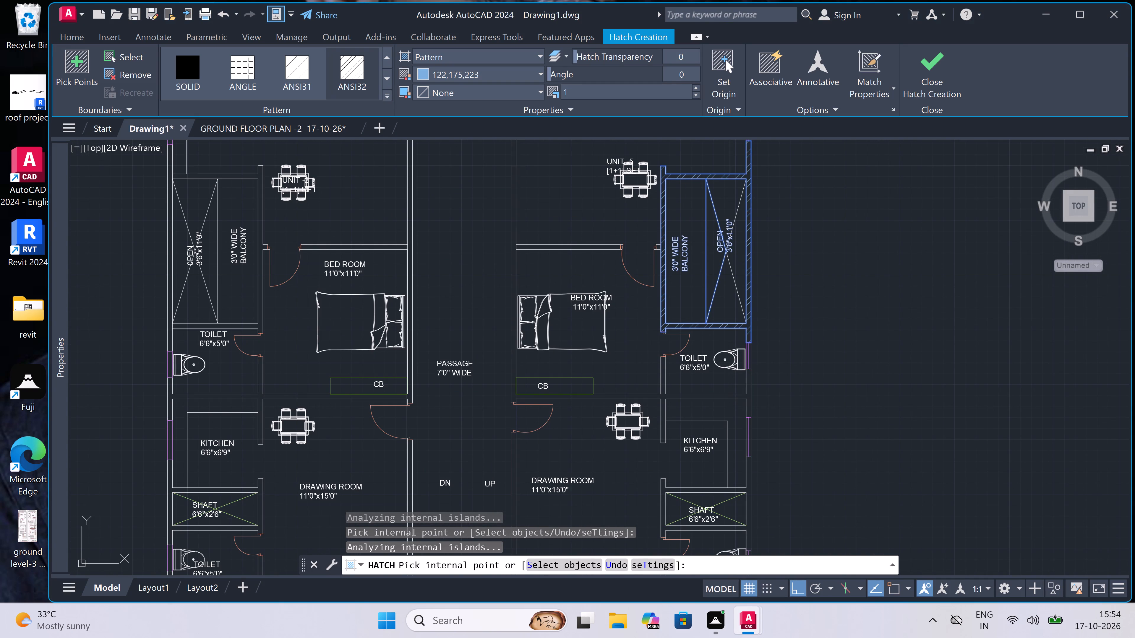
drag(727, 390, 727, 389)
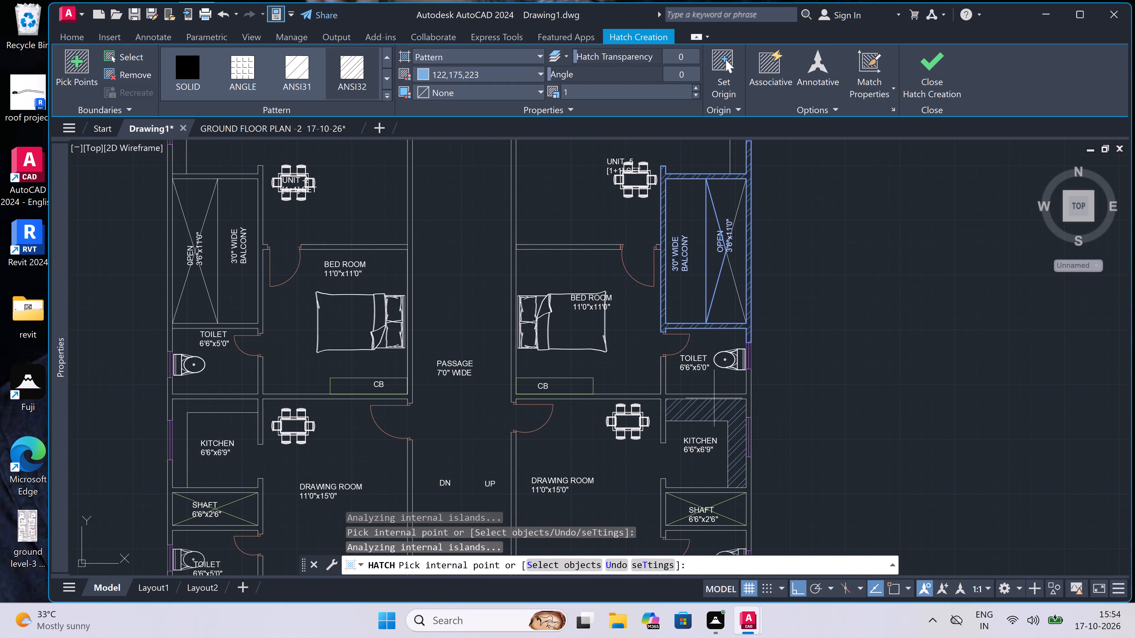
click(713, 396)
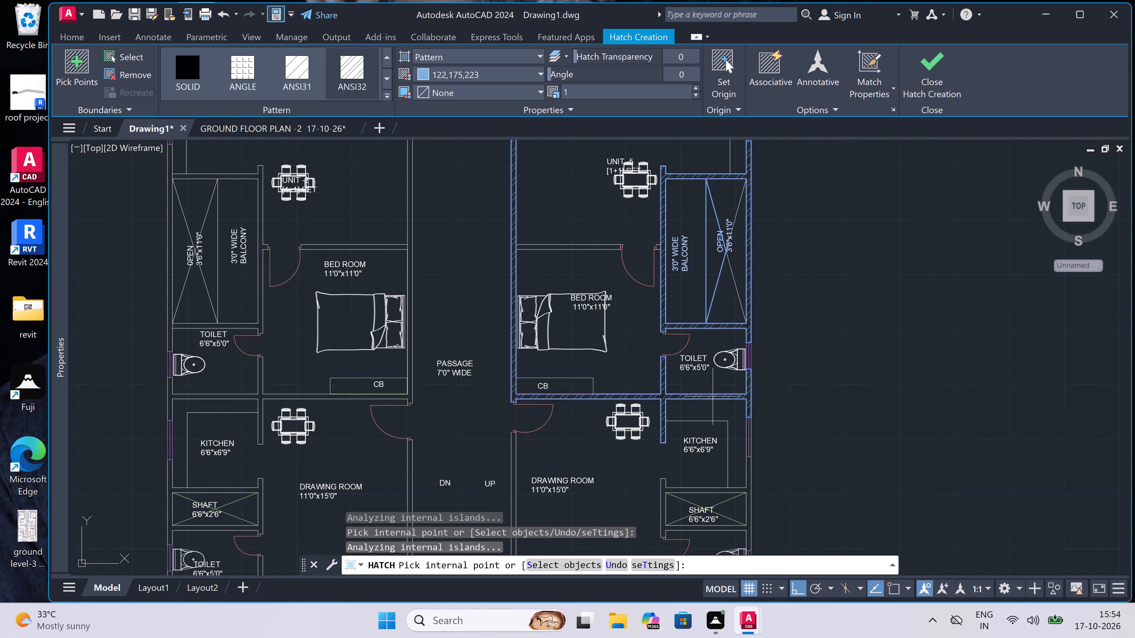
Hatch the walls around the lower-right flat's 6'6"x2'6" shaft, between the kitchen and the 6'6"x5'0" toilet.
scroll(712, 395, down, 7)
scroll(704, 412, up, 4)
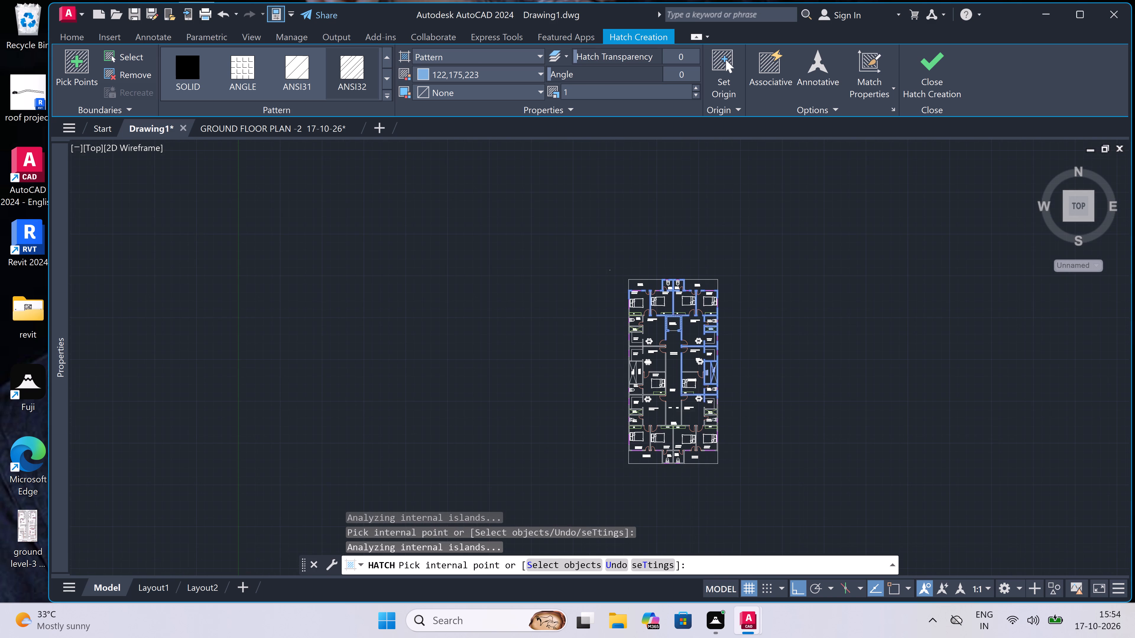
scroll(704, 409, up, 3)
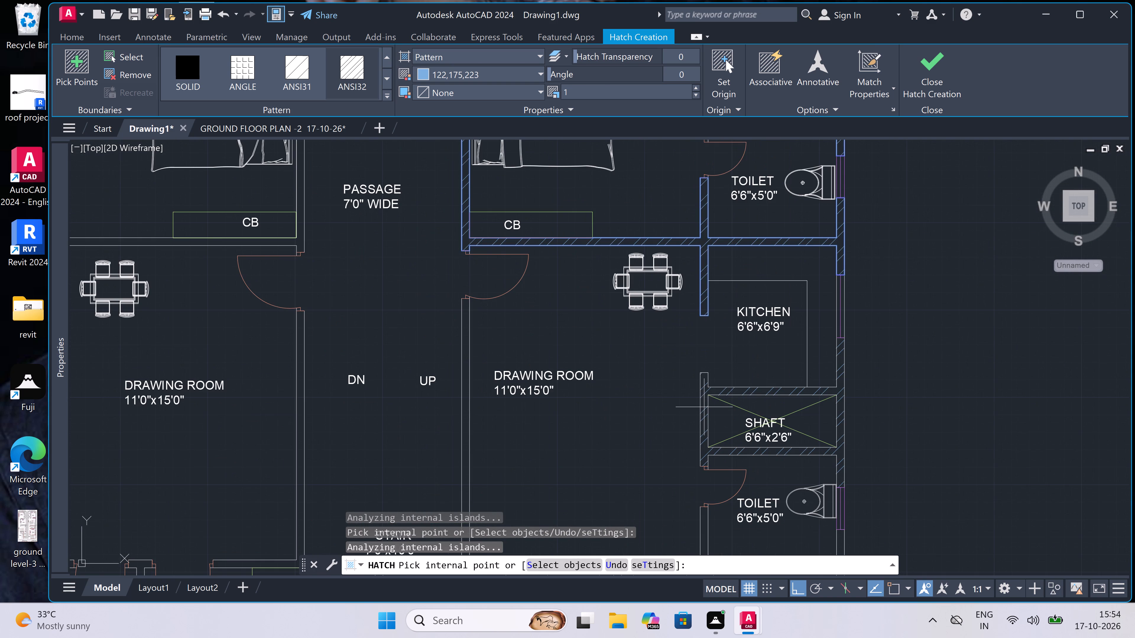
click(704, 407)
Hatch the 7'0"x10'0" stair's walls together with the connected central wall between the lower 11'0"x12'0" bedrooms and their toilets.
scroll(703, 361, down, 7)
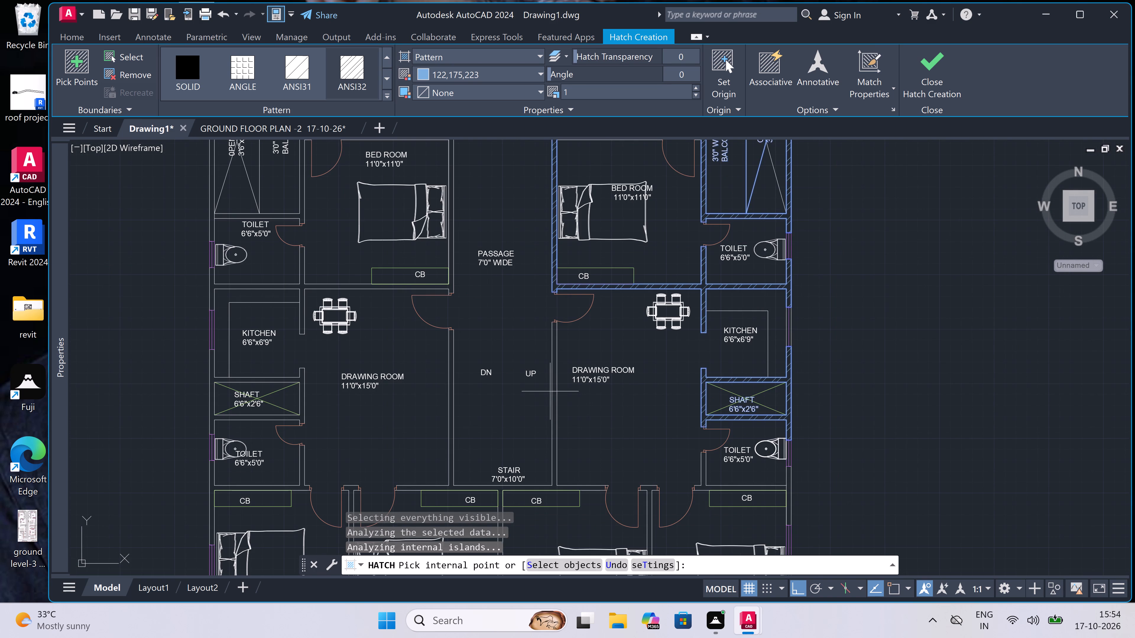
click(554, 381)
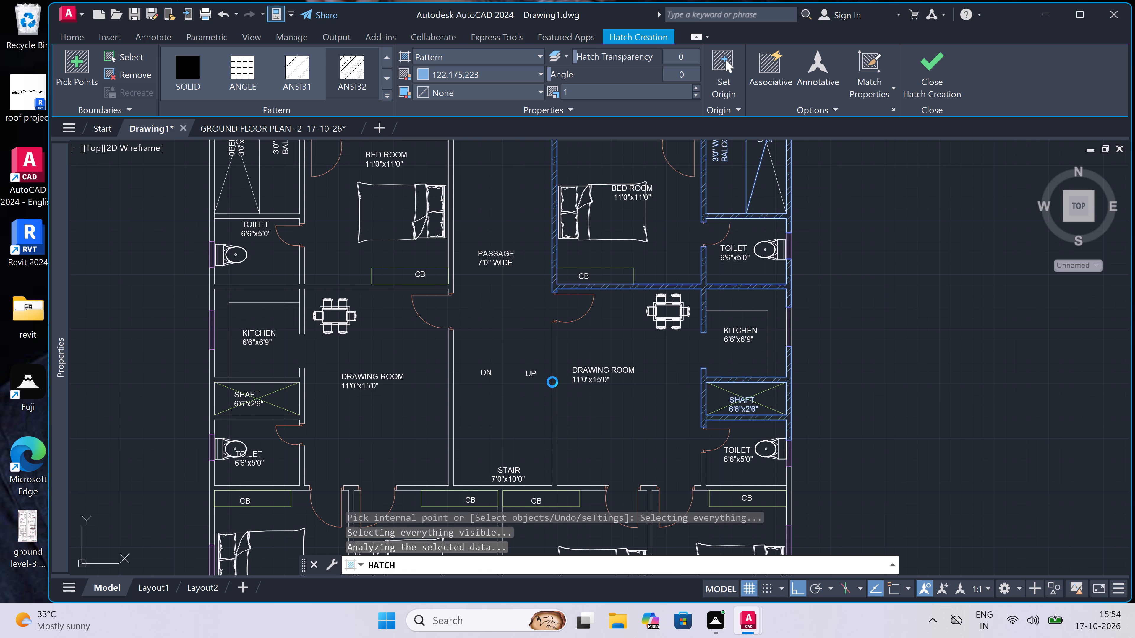
Hatch the dividing wall between the lower-right flat's two bedrooms and the wall between its 6'6"x5'0" toilet and bedroom cupboard.
scroll(643, 336, down, 5)
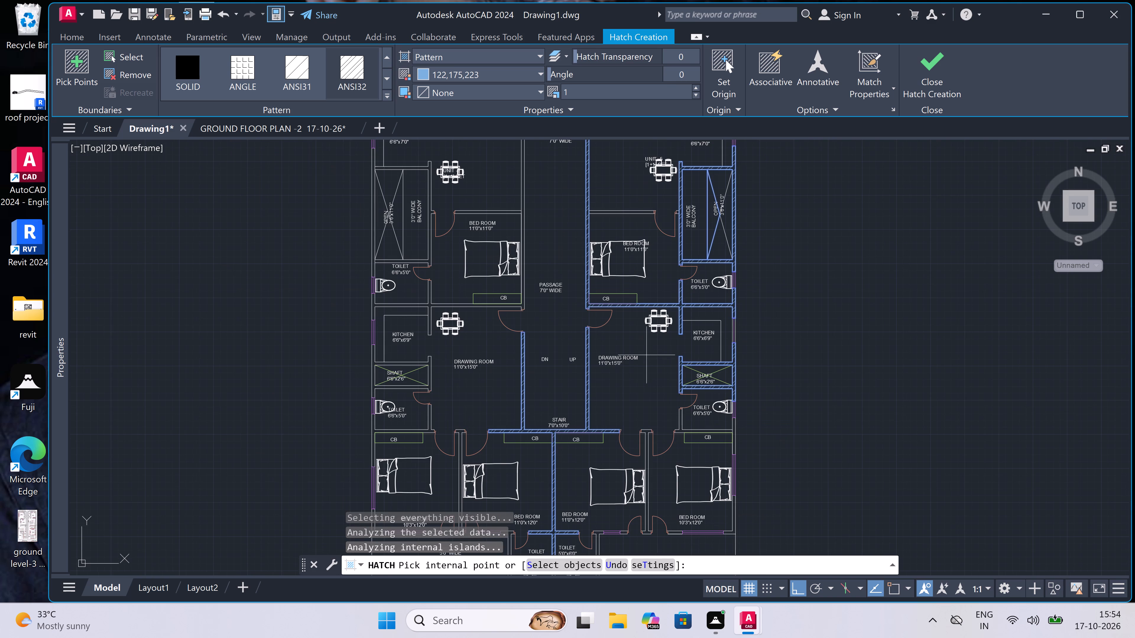
scroll(652, 358, down, 3)
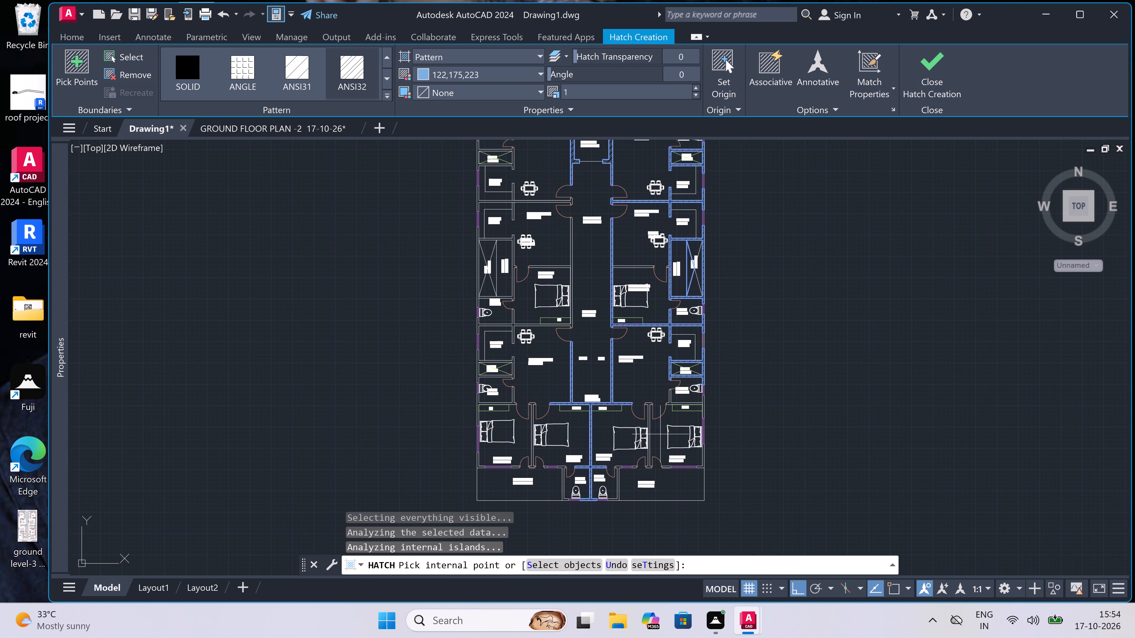
scroll(659, 434, up, 3)
scroll(648, 406, up, 3)
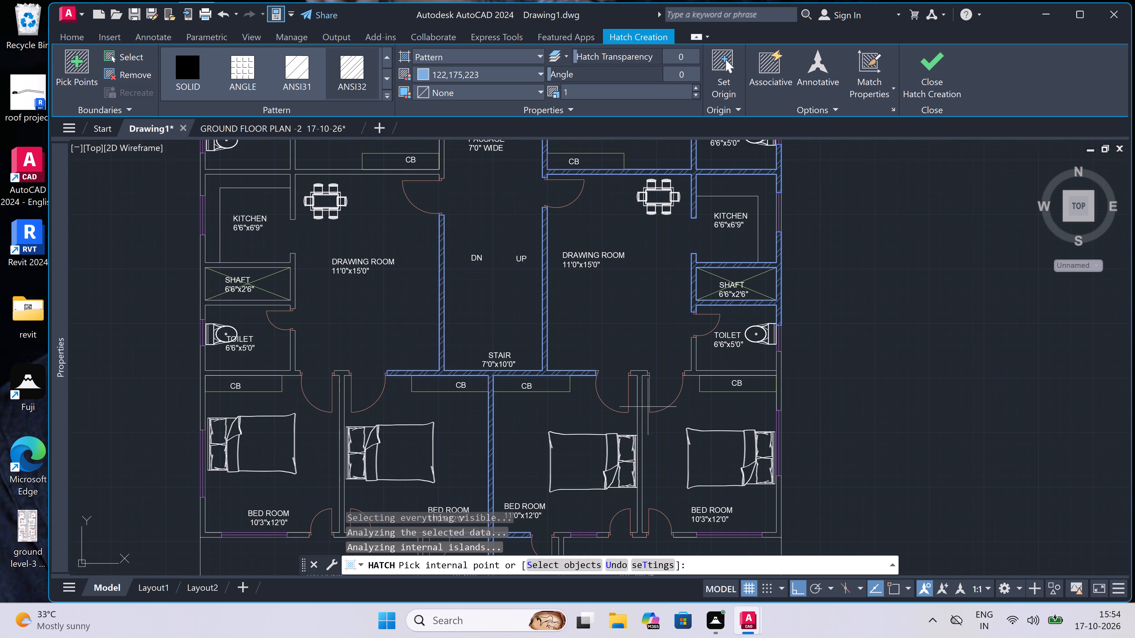
double_click(639, 394)
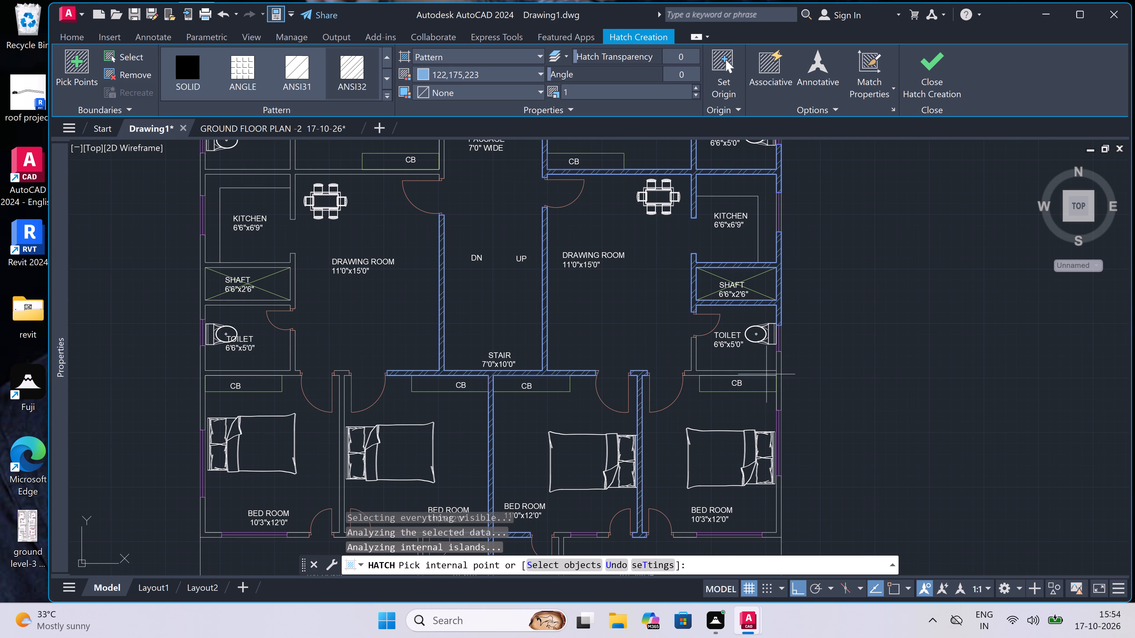
click(766, 373)
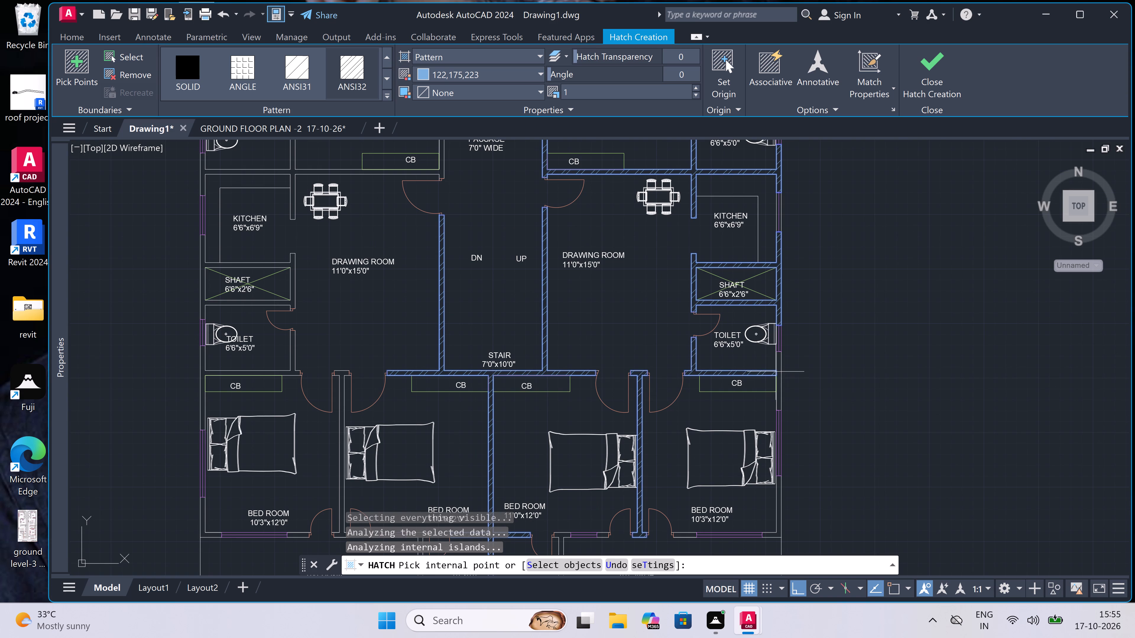
click(777, 372)
Hatch the lower-right bedrooms' outer corner and remaining balcony-side wall pieces, including the 5'0"x6'0" toilet's balcony wall.
scroll(763, 340, down, 5)
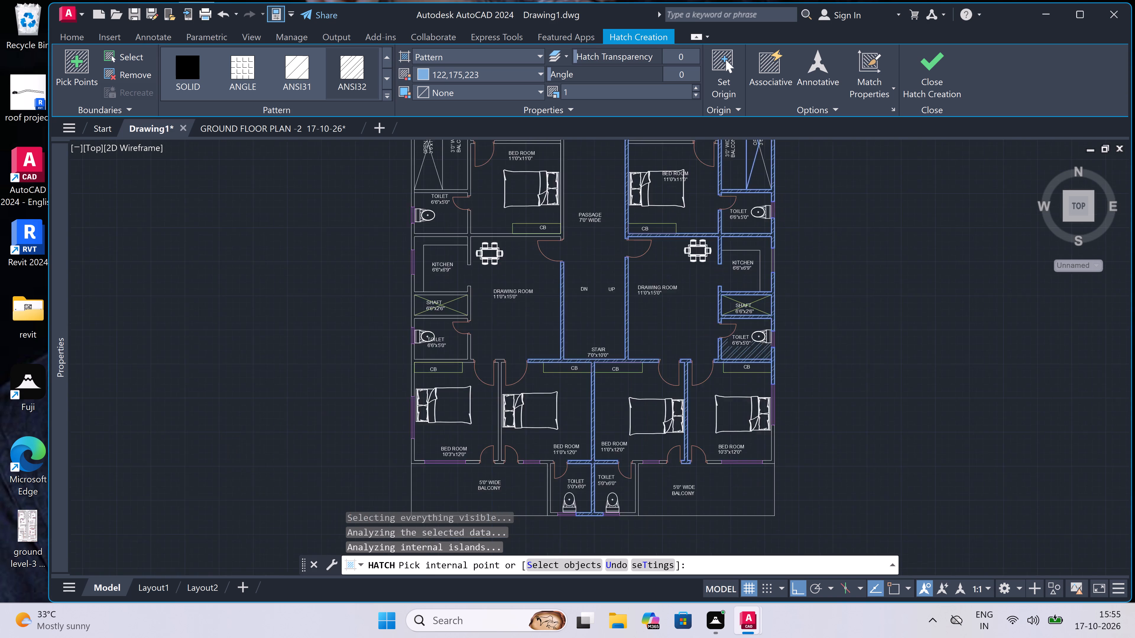
scroll(762, 358, up, 6)
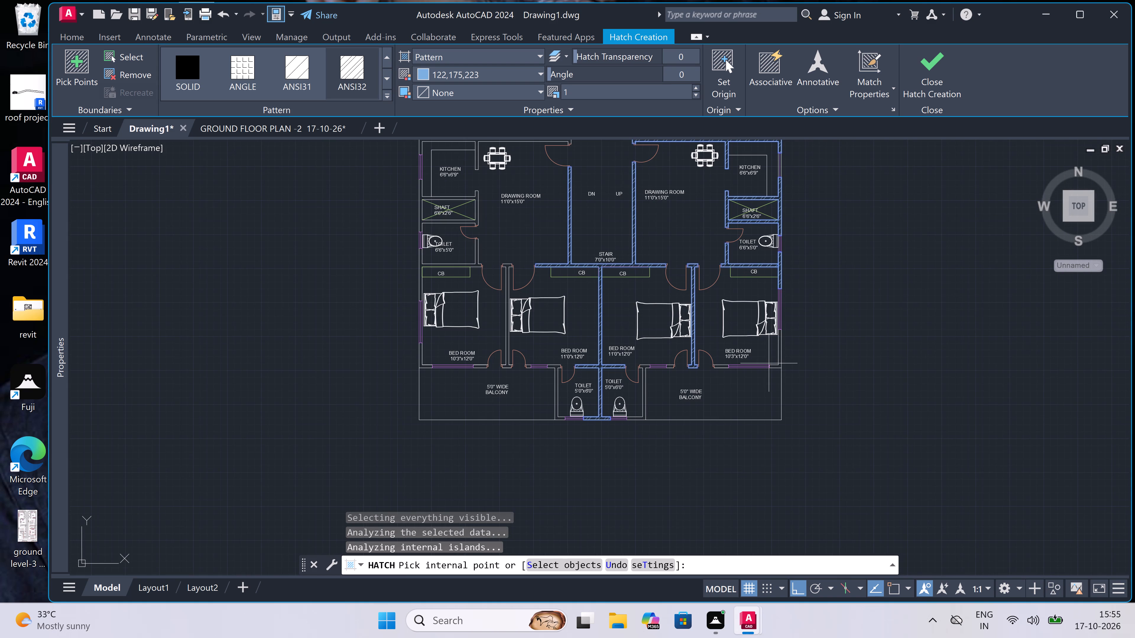
scroll(781, 359, up, 2)
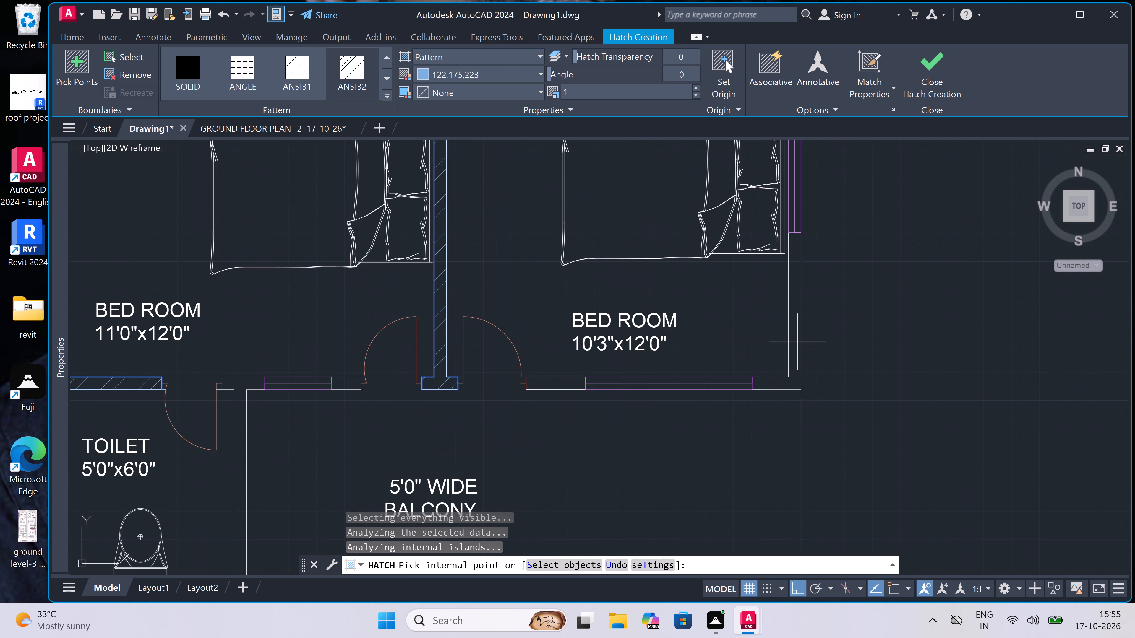
click(796, 340)
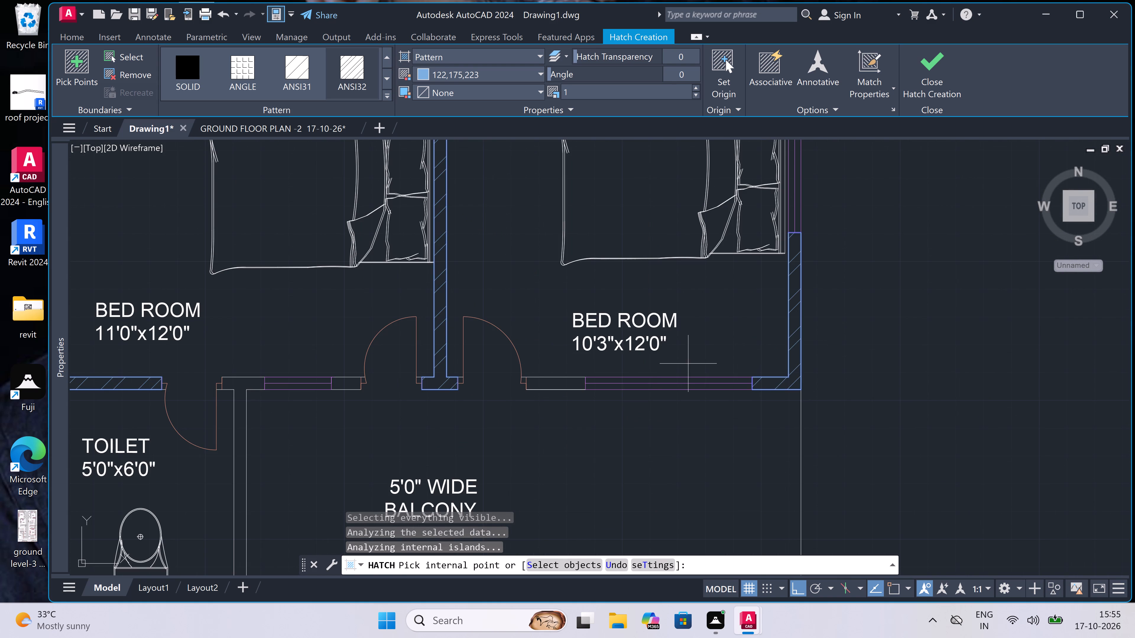
click(558, 379)
click(347, 382)
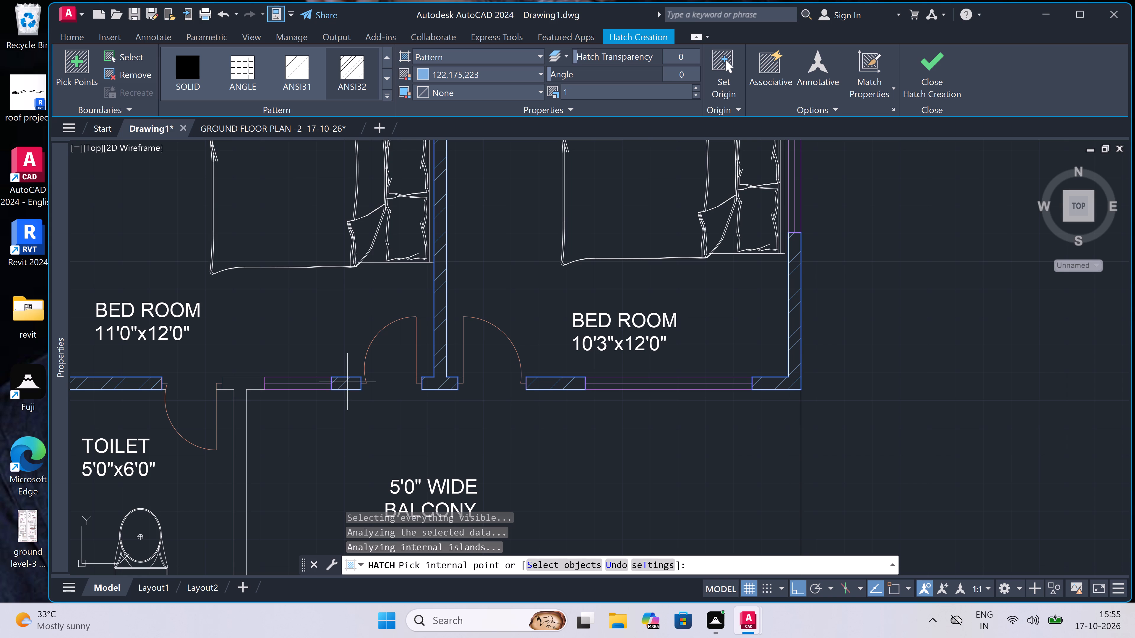
click(249, 384)
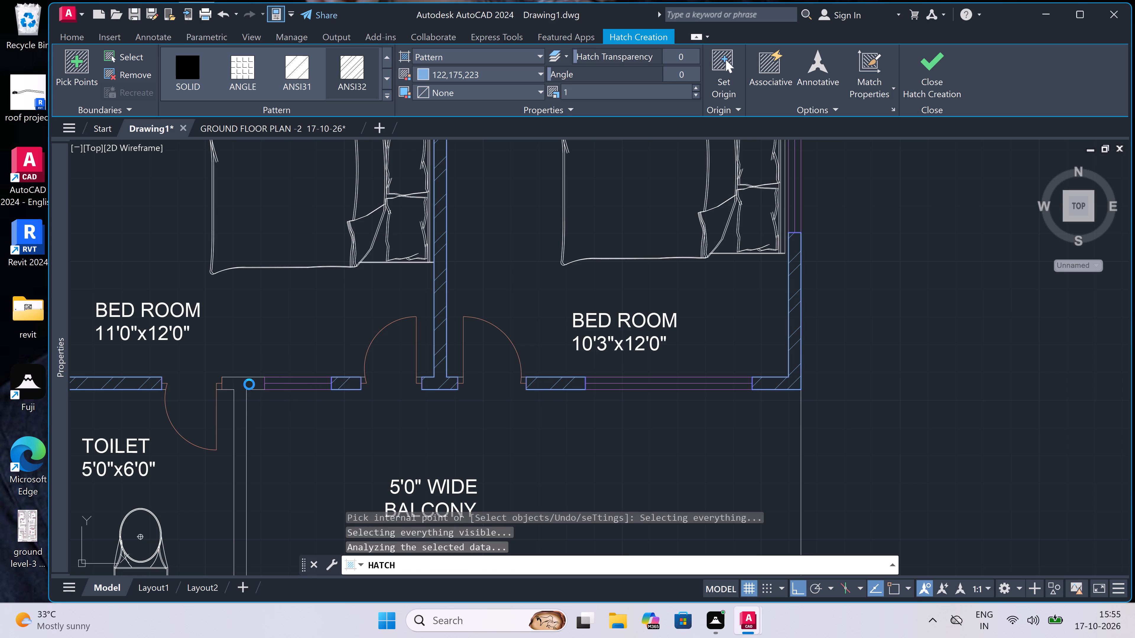
Hatch the lower-left bedrooms' balcony-side wall pieces, dividing wall and outer corner, plus the 5'0"x6'0" toilet's balcony wall.
scroll(679, 377, down, 5)
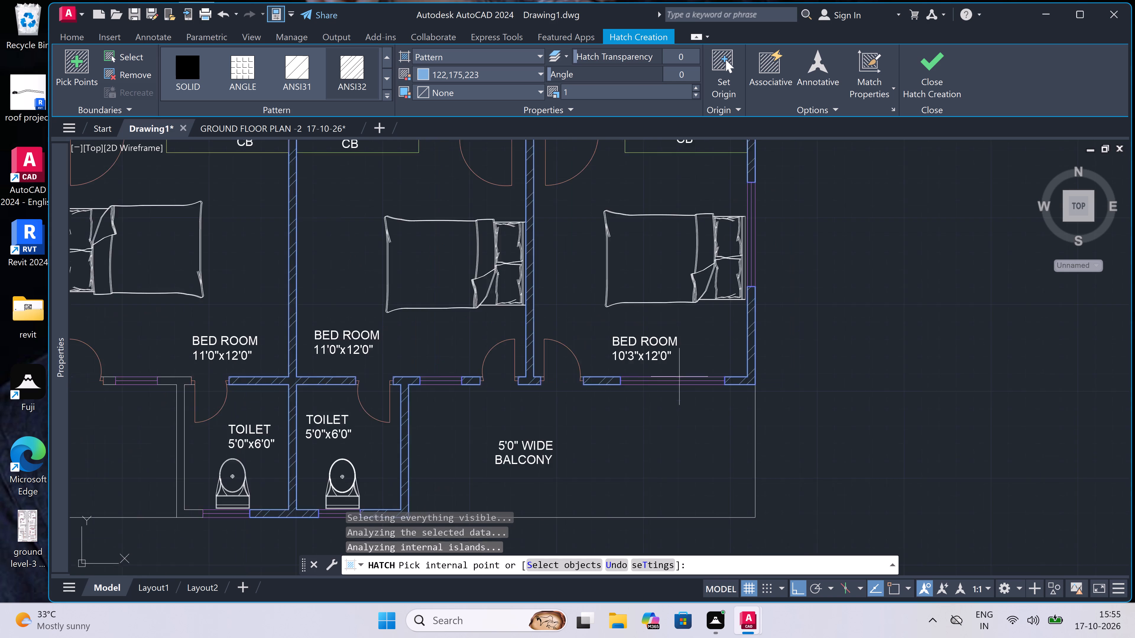
scroll(679, 377, down, 4)
scroll(577, 370, up, 3)
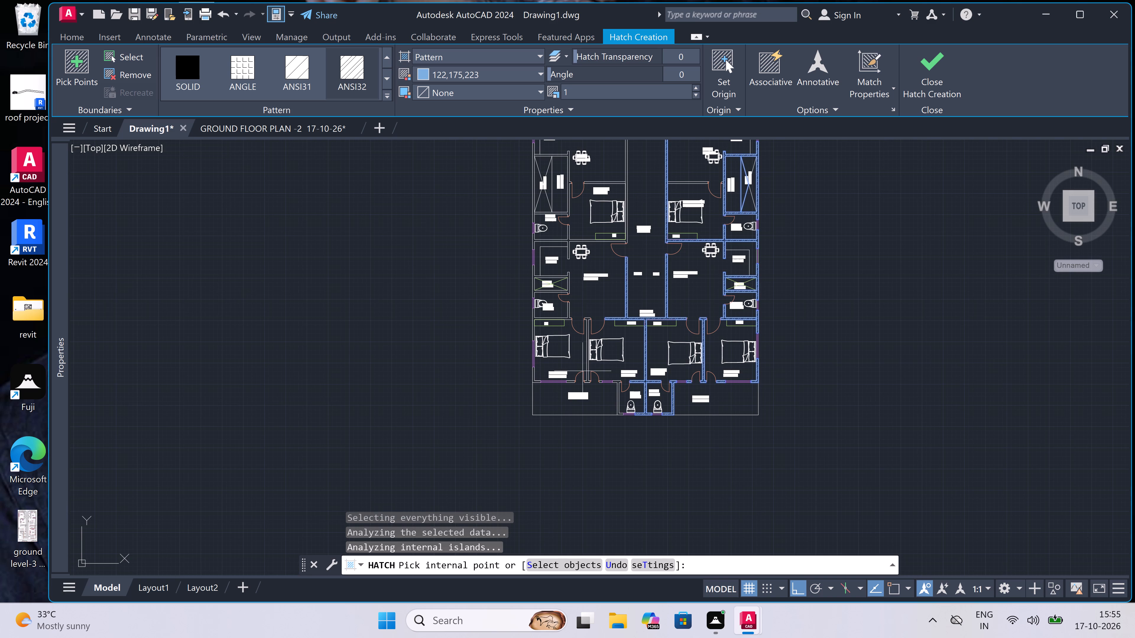
scroll(594, 371, up, 3)
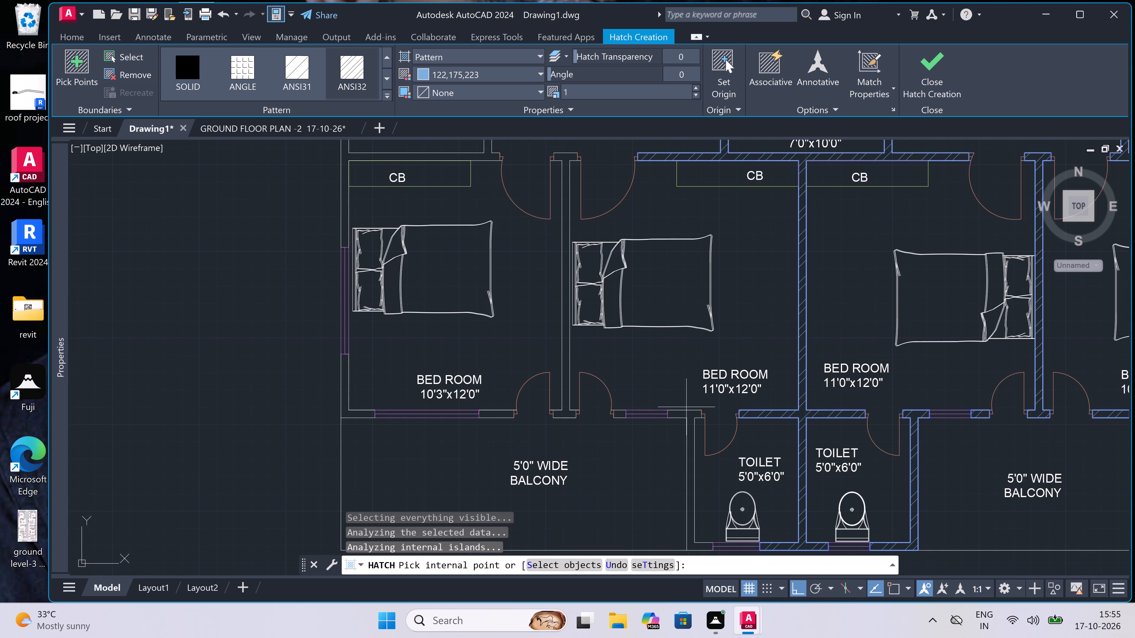
click(690, 414)
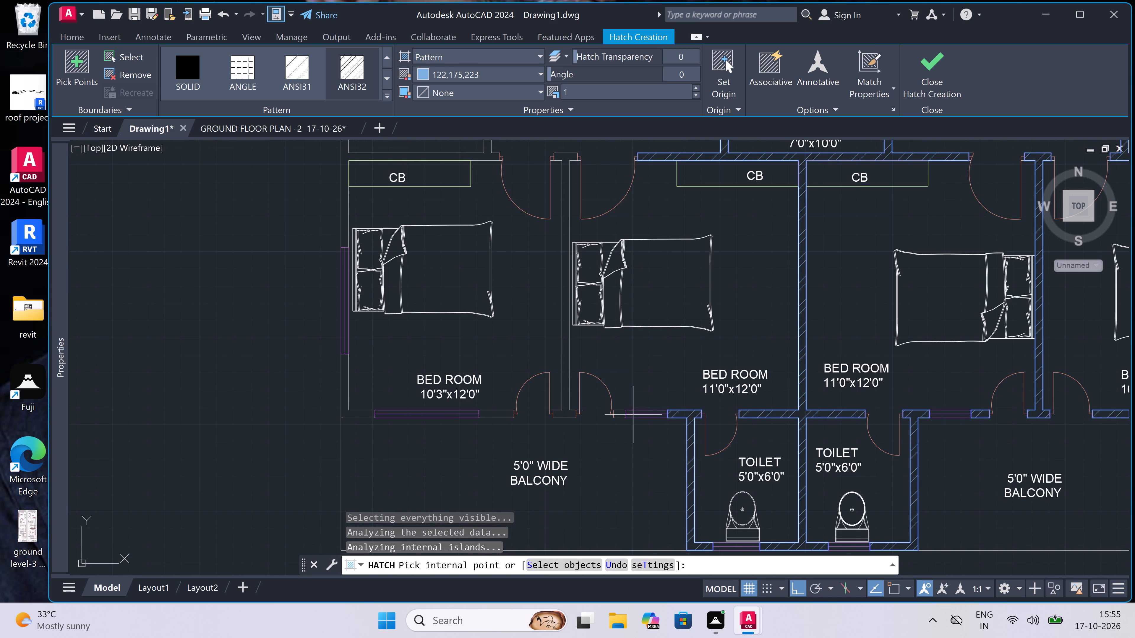
click(622, 412)
click(564, 414)
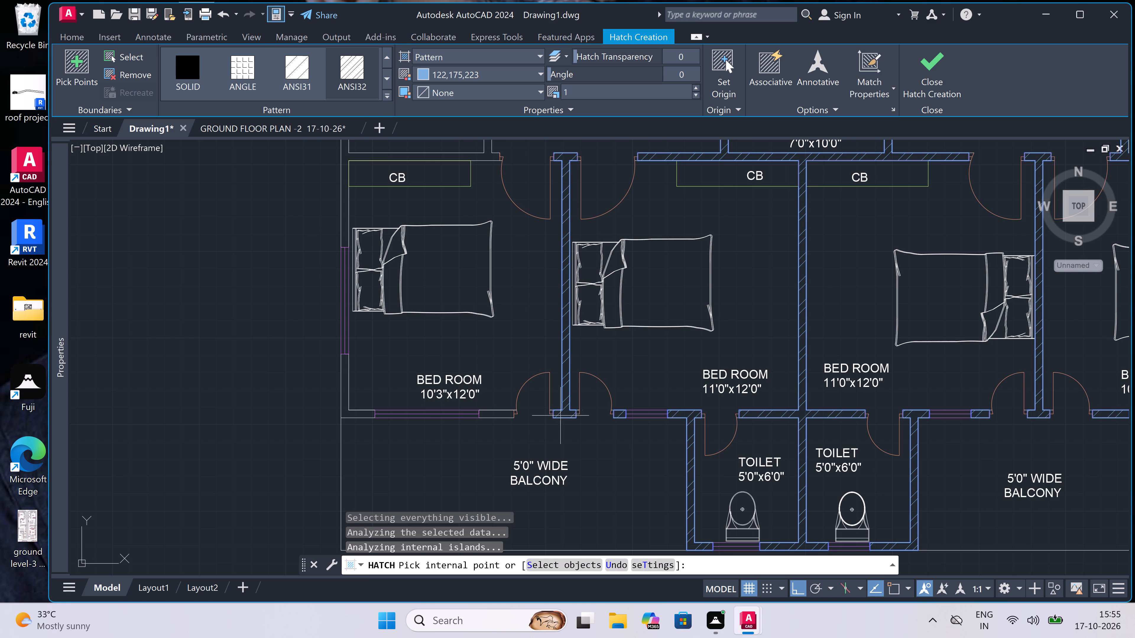
click(497, 414)
click(349, 414)
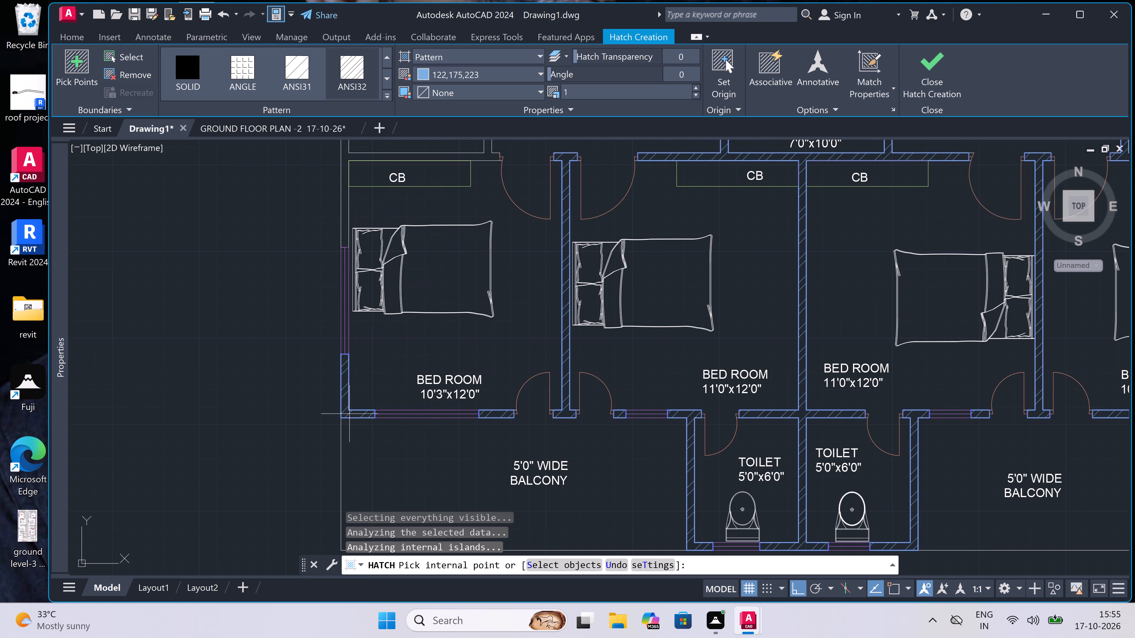
Hatch the lower-left flat's wall between its 6'6"x5'0" toilet and bedroom cupboard, plus the walls around its 6'6"x2'6" shaft.
scroll(348, 414, down, 2)
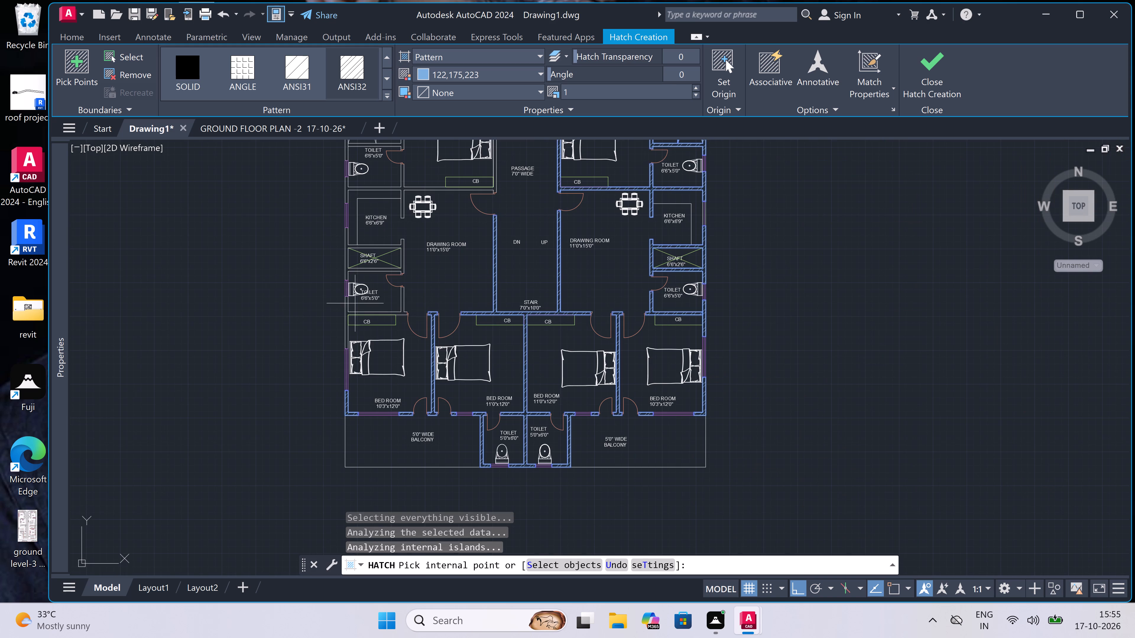
scroll(351, 301, up, 1)
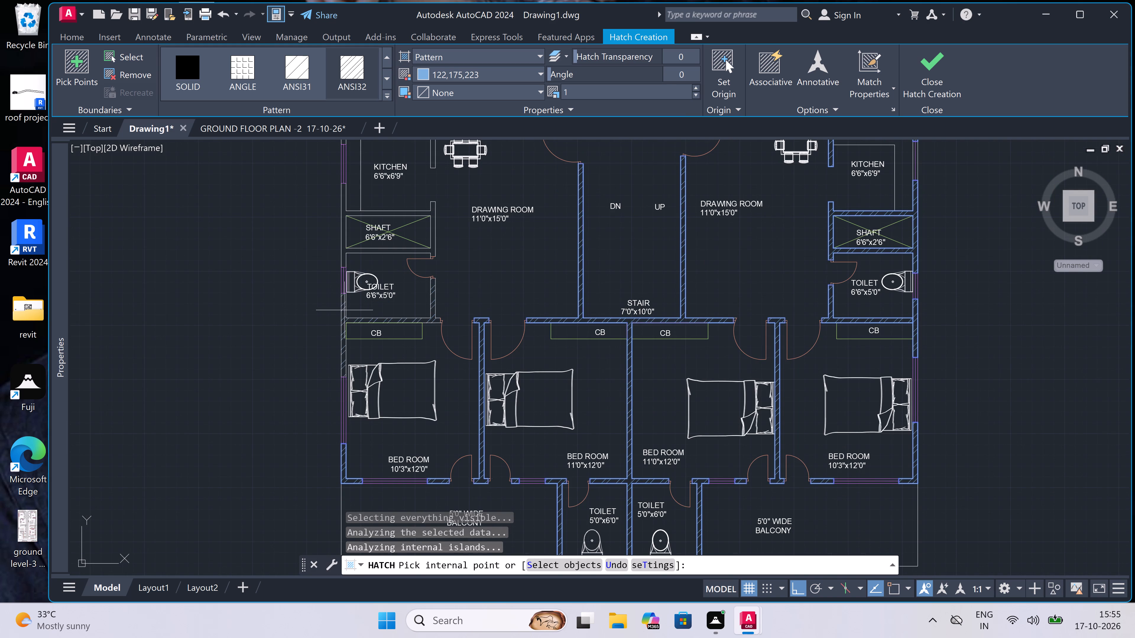
double_click(344, 310)
scroll(344, 310, down, 3)
scroll(351, 269, up, 2)
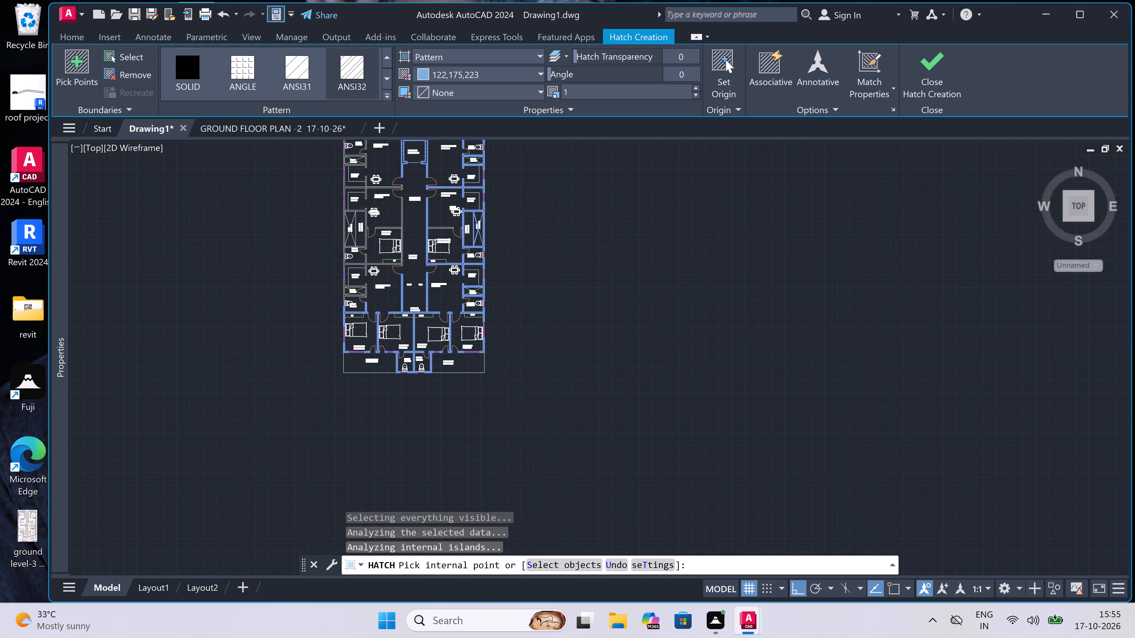
scroll(351, 269, up, 1)
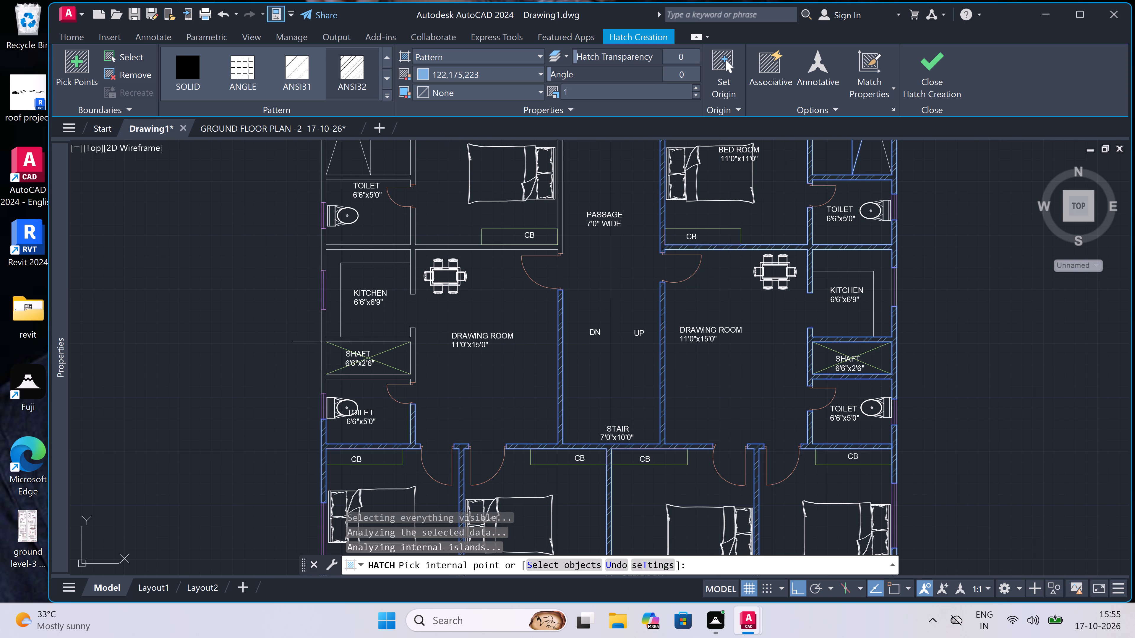
click(325, 341)
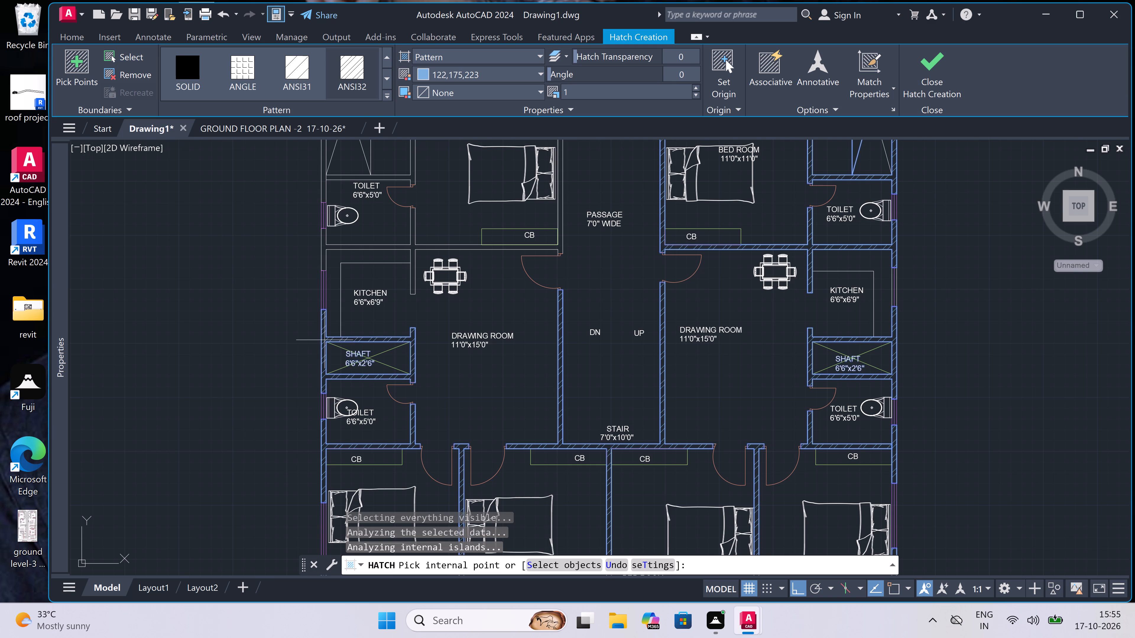
Hatch the middle-left flat's walls around its 6'6"x5'0" toilet, 3'0" wide balcony and open area, including the connected passage wall.
scroll(325, 340, down, 4)
scroll(326, 308, up, 3)
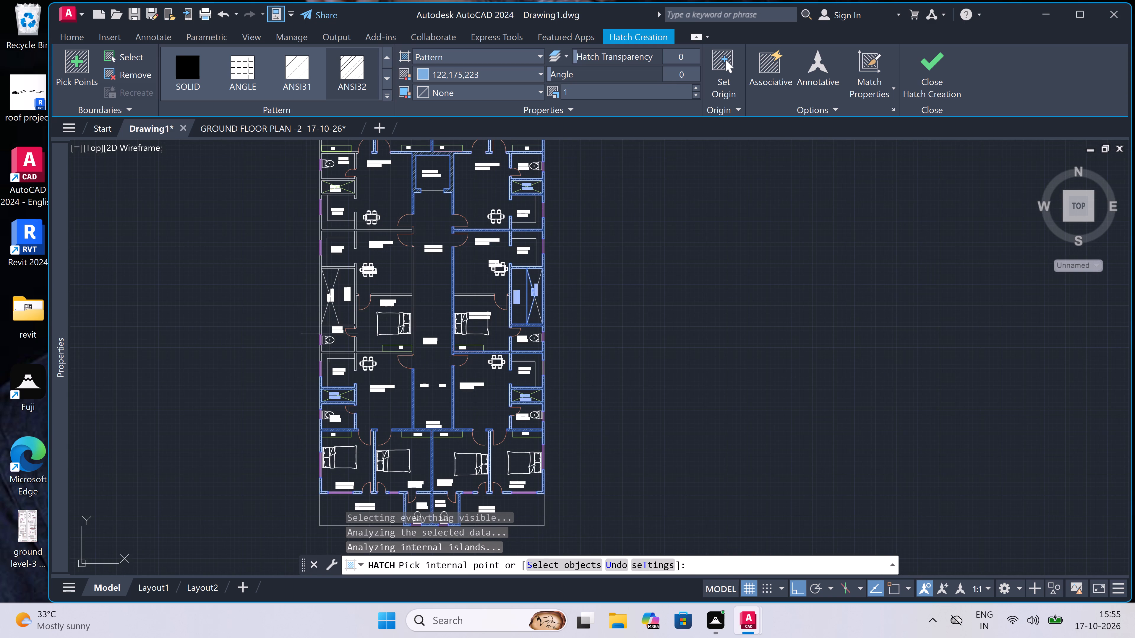
scroll(330, 341, up, 5)
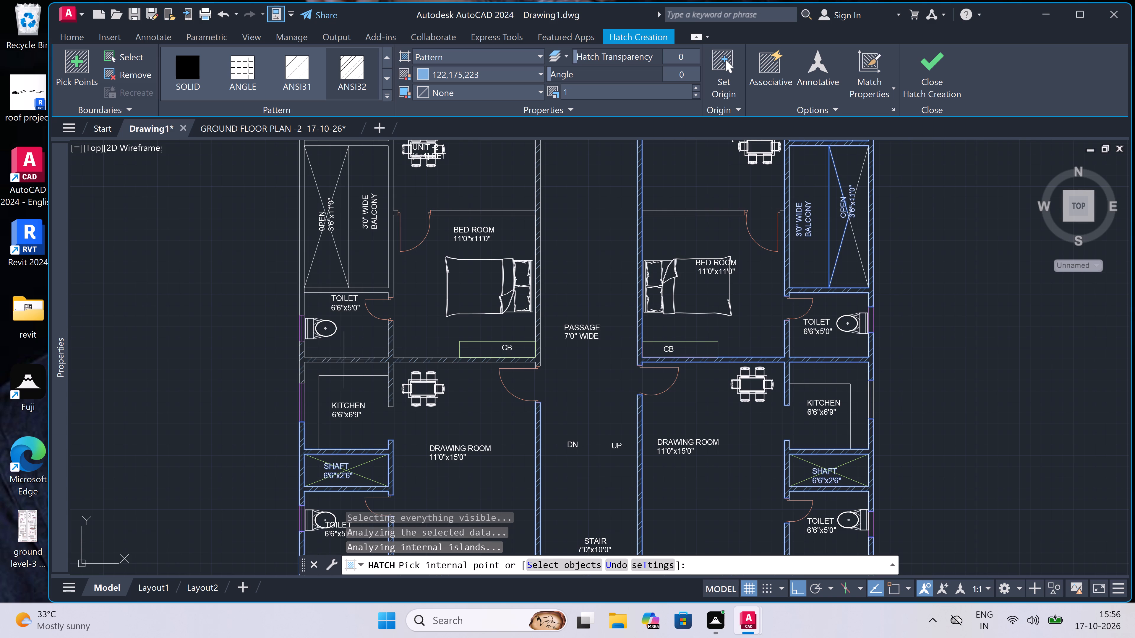
click(340, 357)
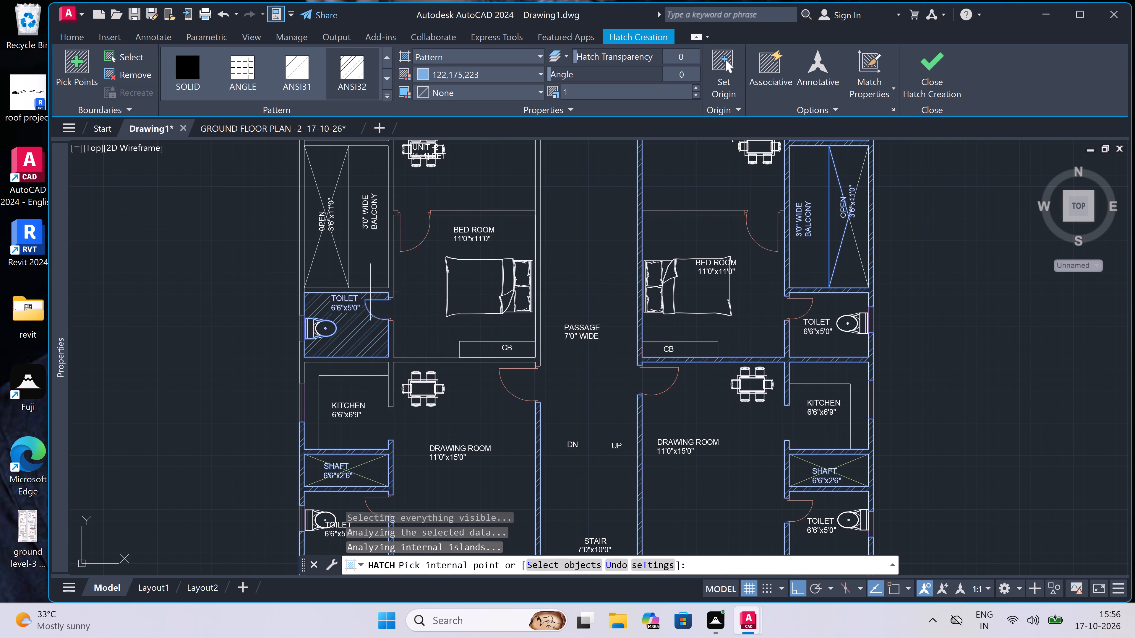
key(ctrl+z)
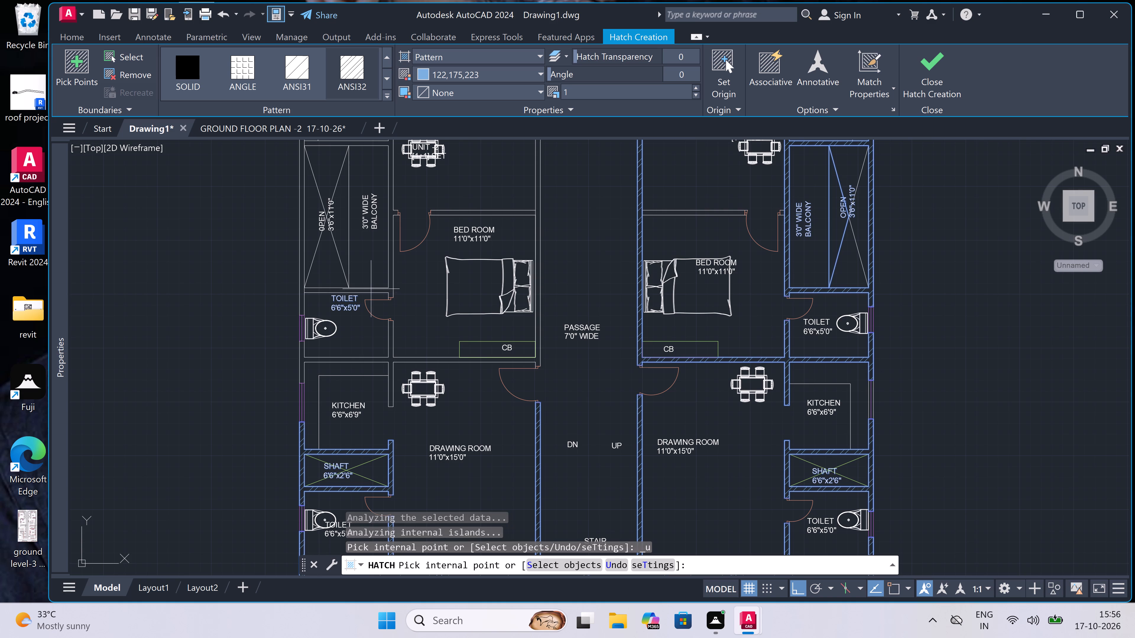
click(383, 359)
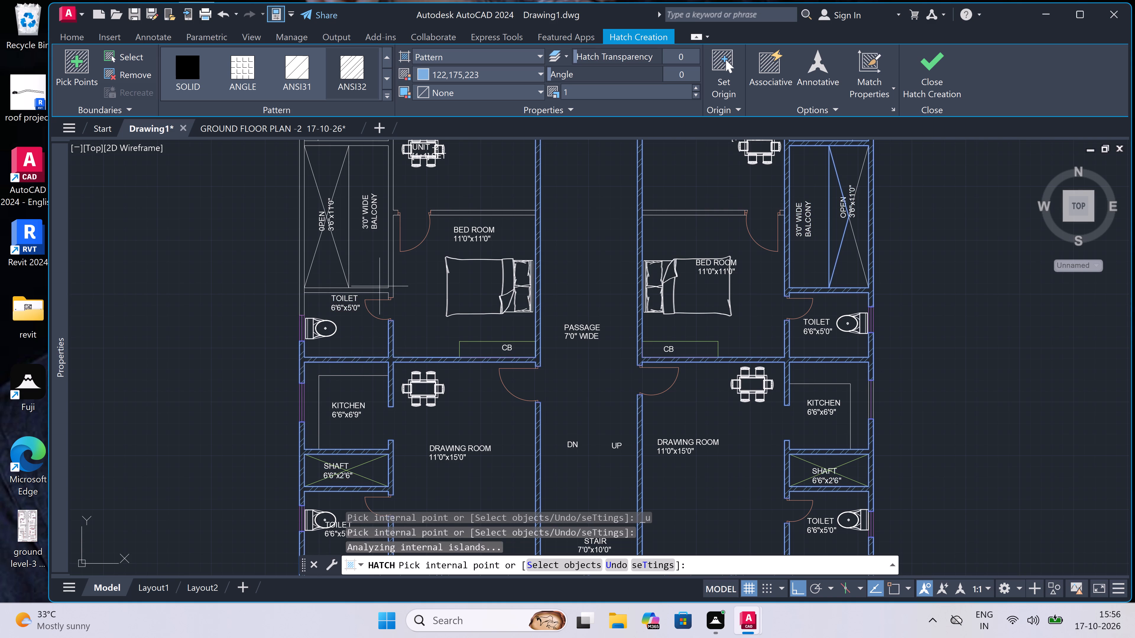
click(378, 290)
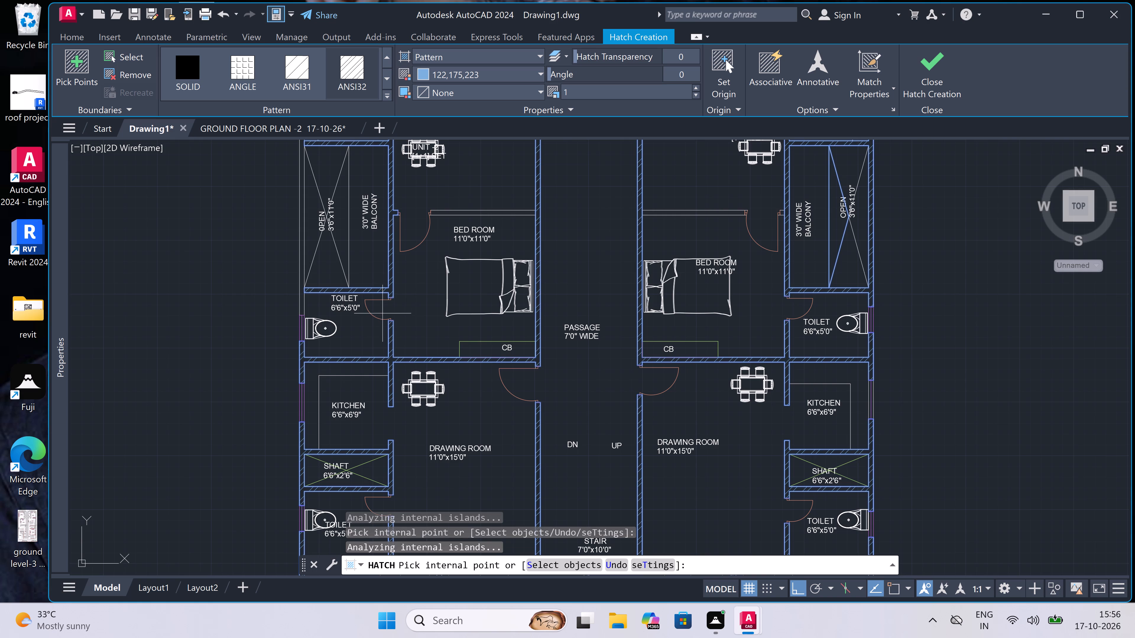
scroll(382, 323, down, 5)
scroll(347, 248, up, 1)
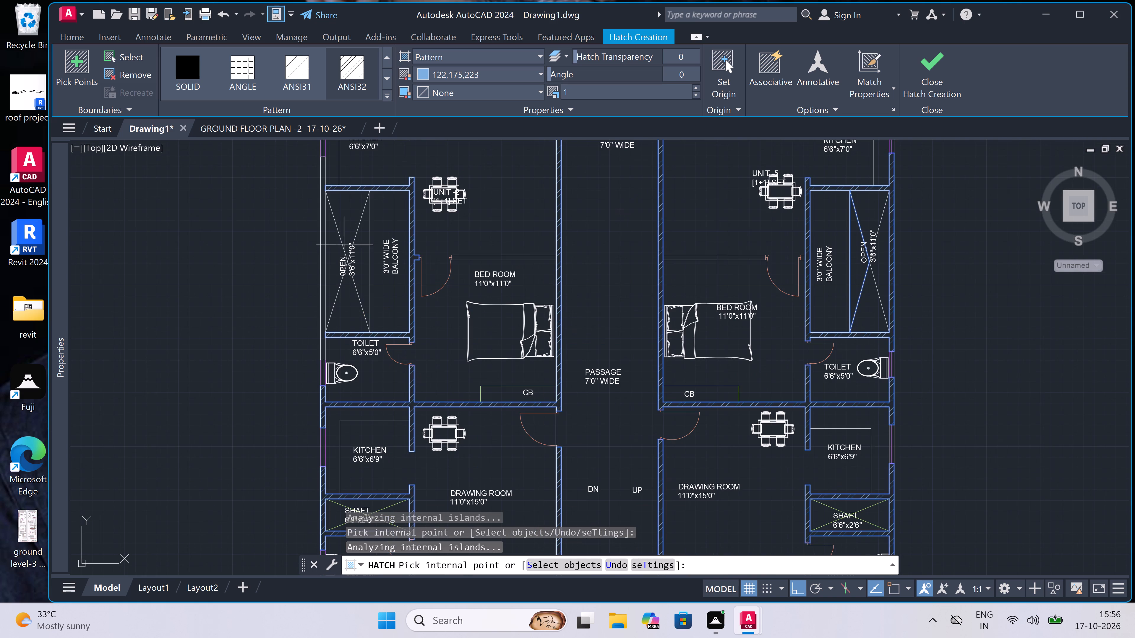
click(321, 239)
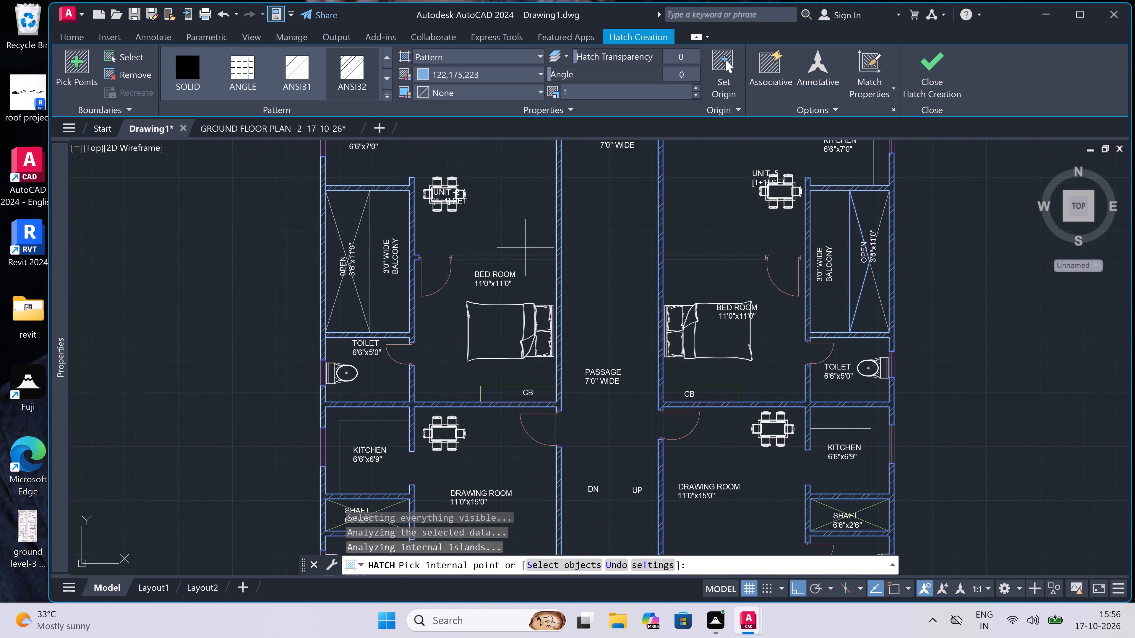
Hatch the walls separating the 11'0"x11'0" bedrooms from the drawing rooms in both middle flats.
click(523, 258)
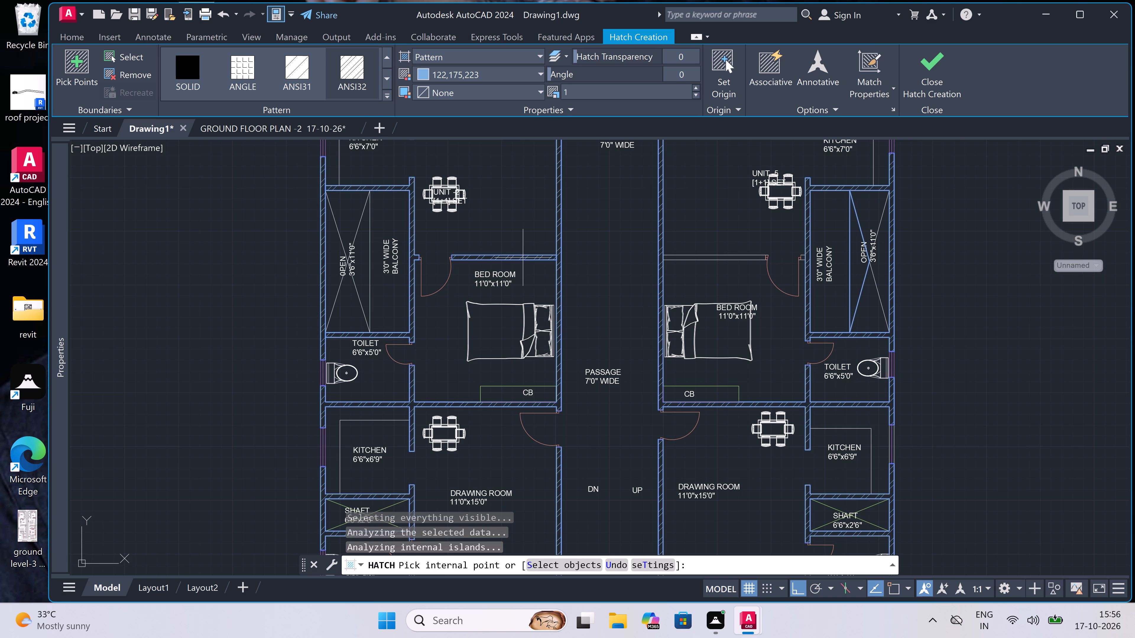
click(698, 256)
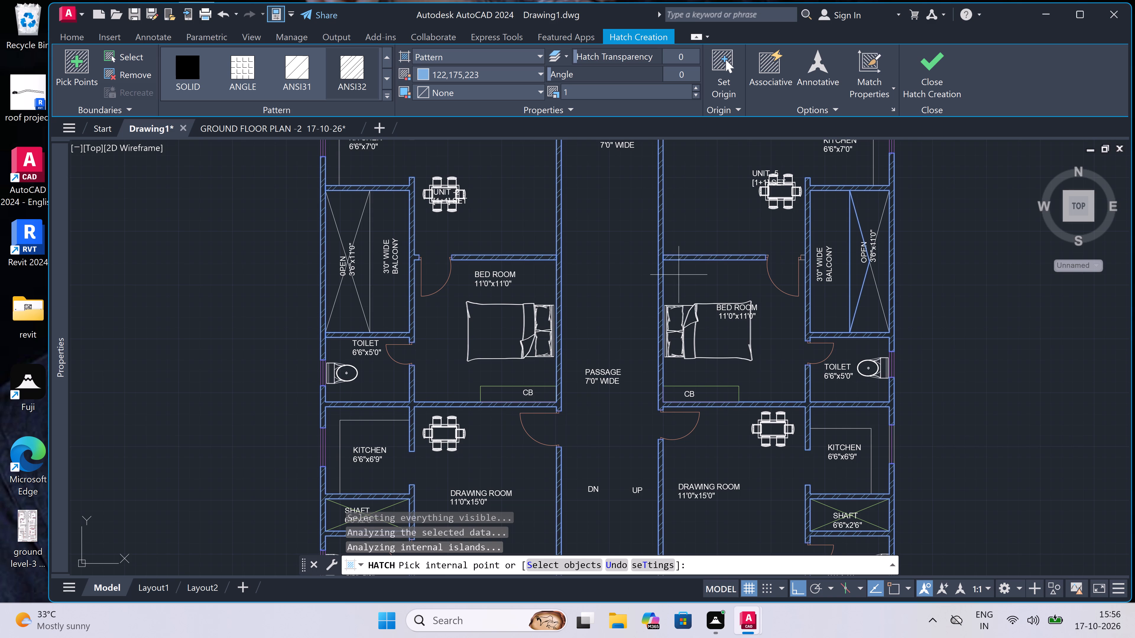
Hatch the wall between the left flats' 6'6"x6'9" and 6'6"x7'0" kitchens, plus the short kitchen partitions on either side of it.
scroll(591, 332, down, 5)
scroll(581, 306, up, 4)
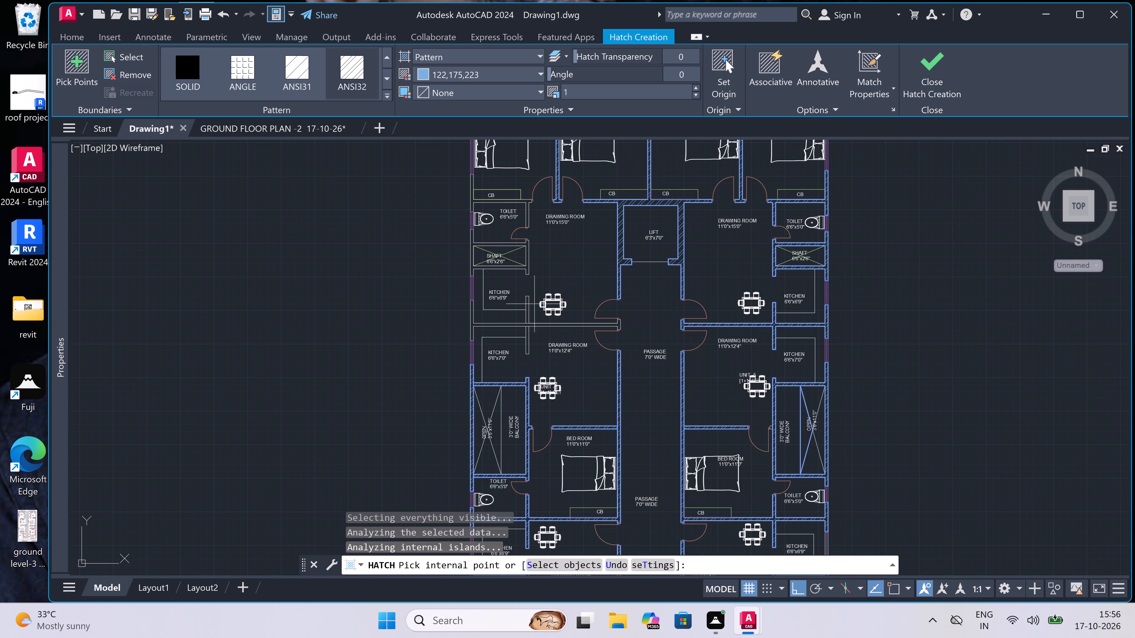
scroll(508, 327, up, 1)
click(508, 323)
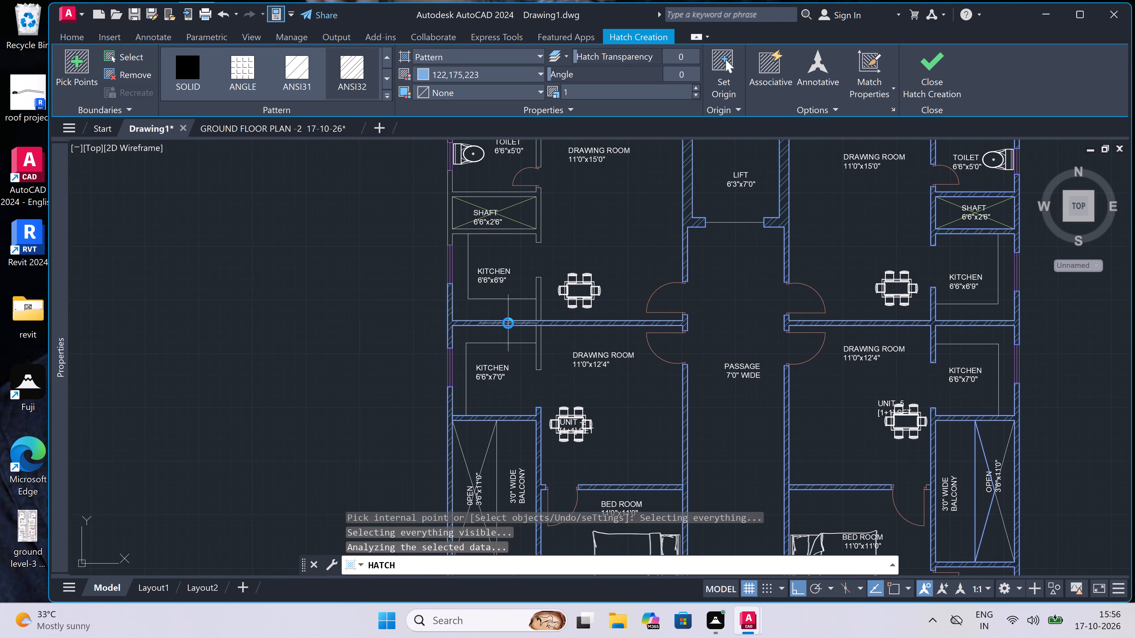
click(535, 305)
scroll(536, 319, up, 3)
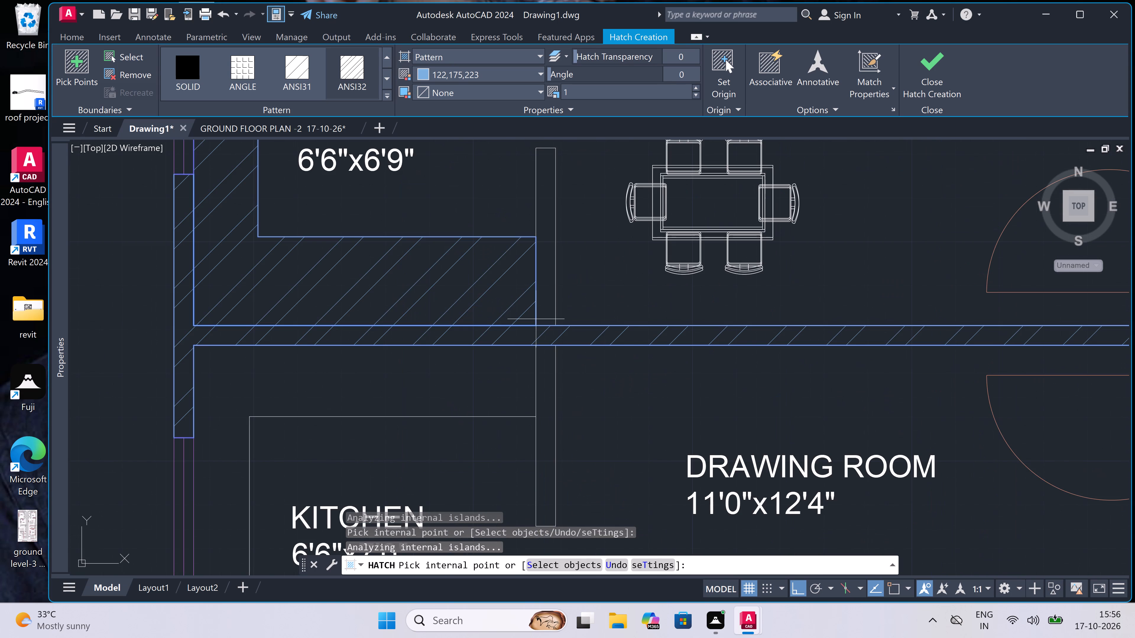
key(ctrl+z)
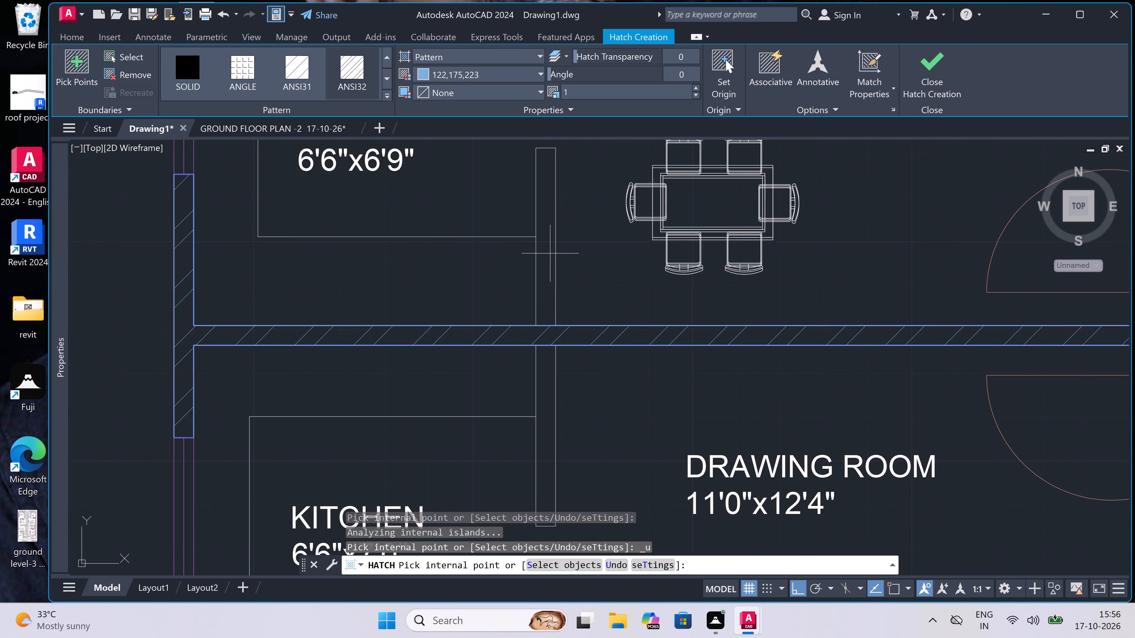
drag(550, 253, 545, 247)
scroll(544, 245, down, 2)
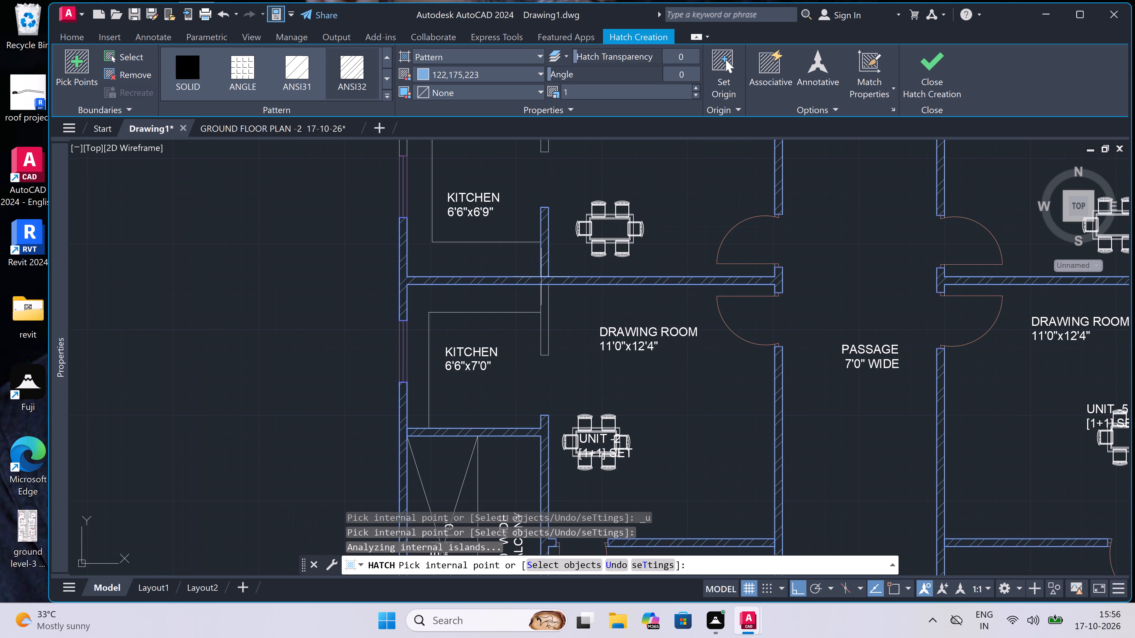
scroll(543, 302, up, 1)
click(543, 302)
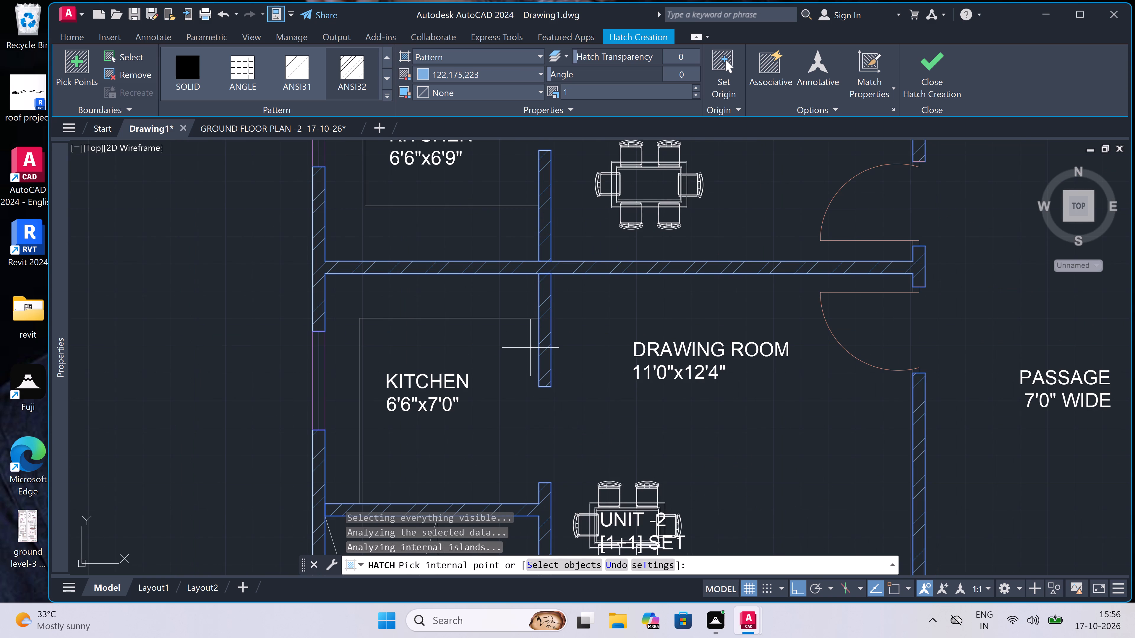
Hatch the upper-left flat's remaining walls around its 6'6"x5'0" toilet and 6'6"x2'6" shaft, and finish the hatch.
scroll(530, 349, down, 8)
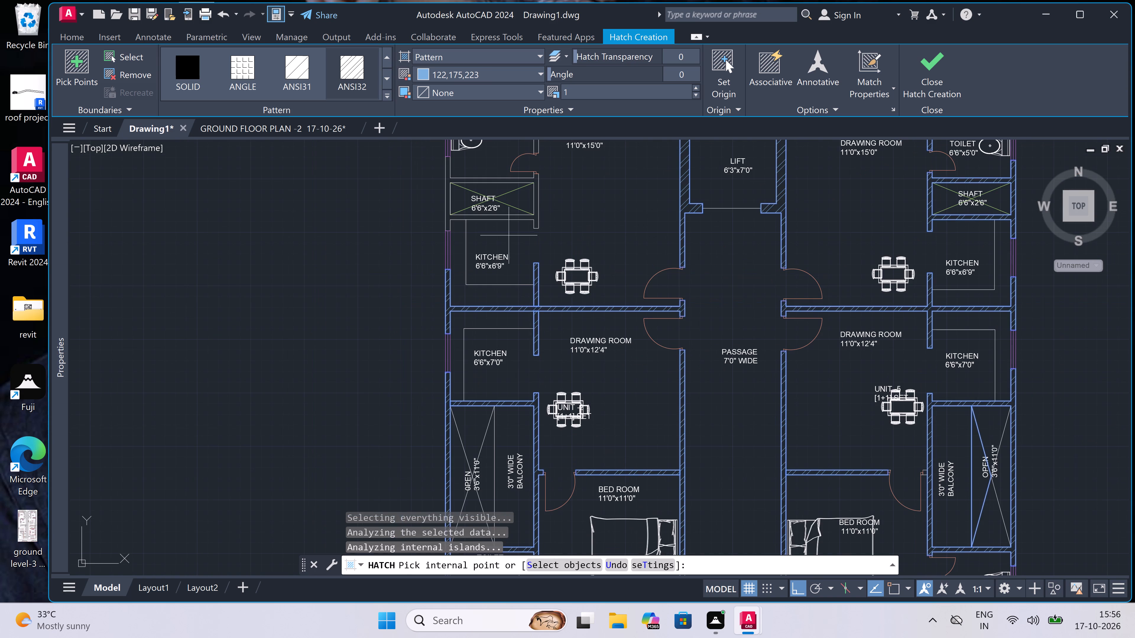
scroll(505, 222, down, 5)
scroll(505, 194, up, 4)
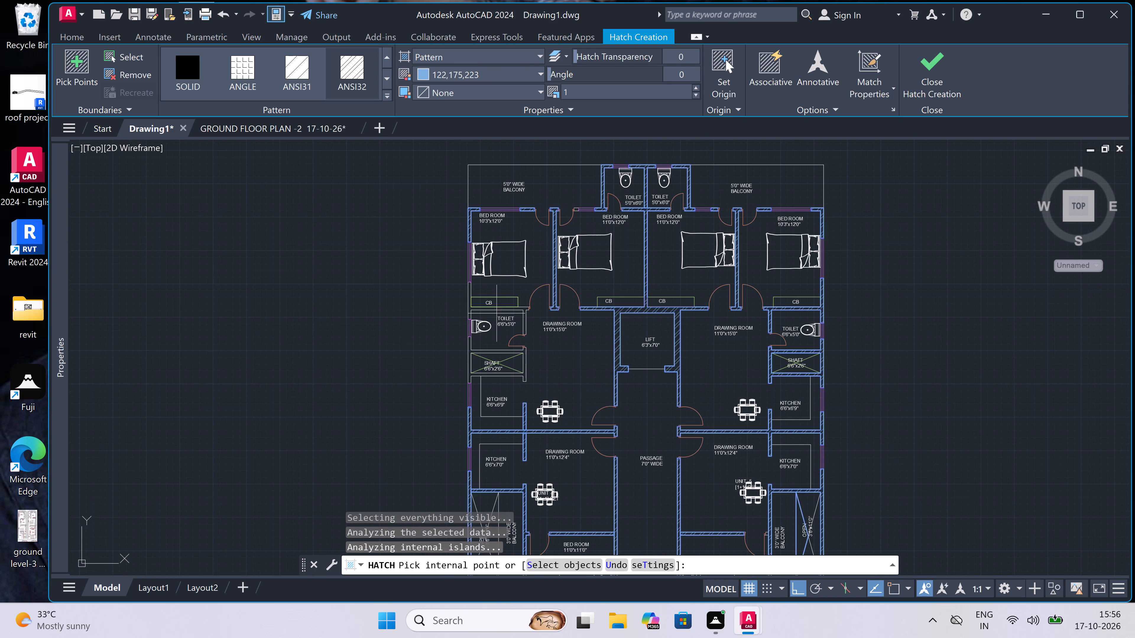
scroll(486, 376, up, 2)
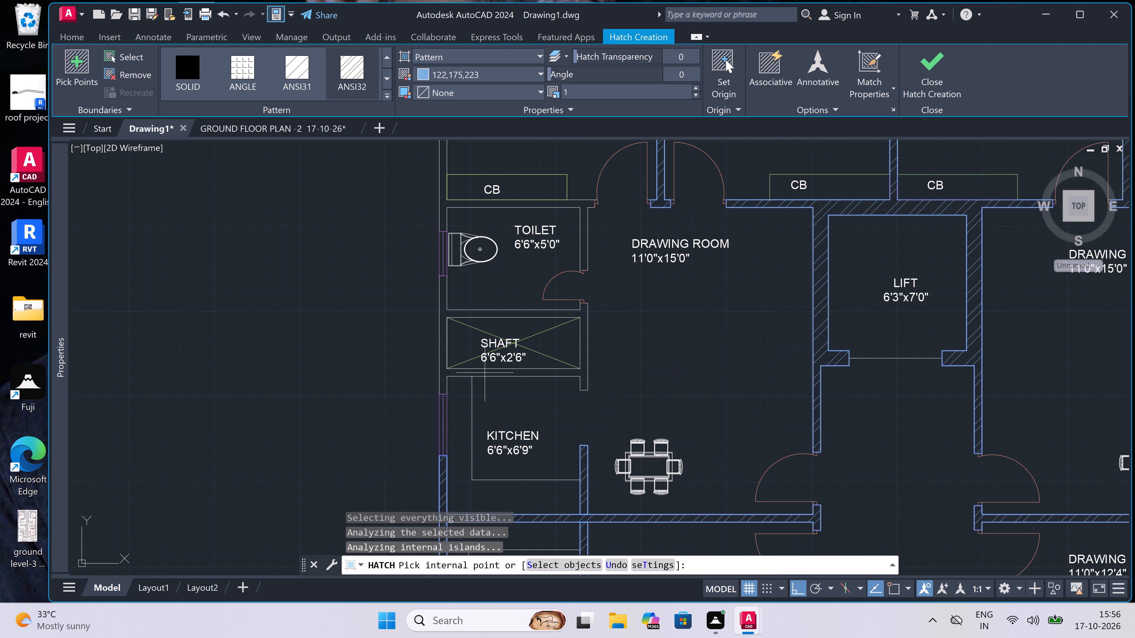
click(485, 372)
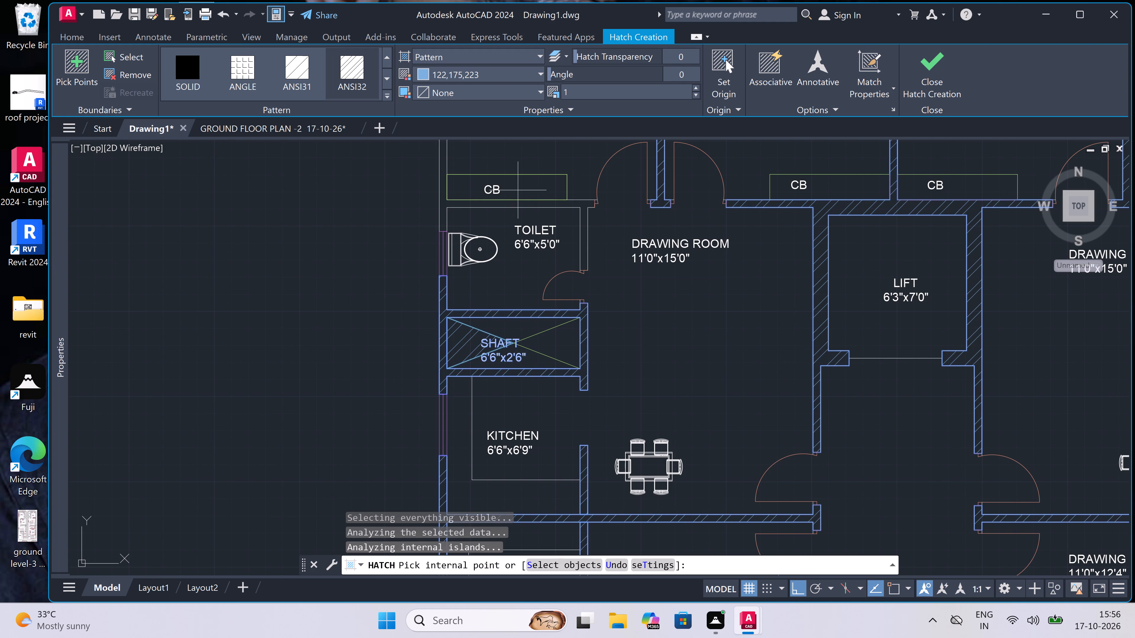
key(ctrl+z)
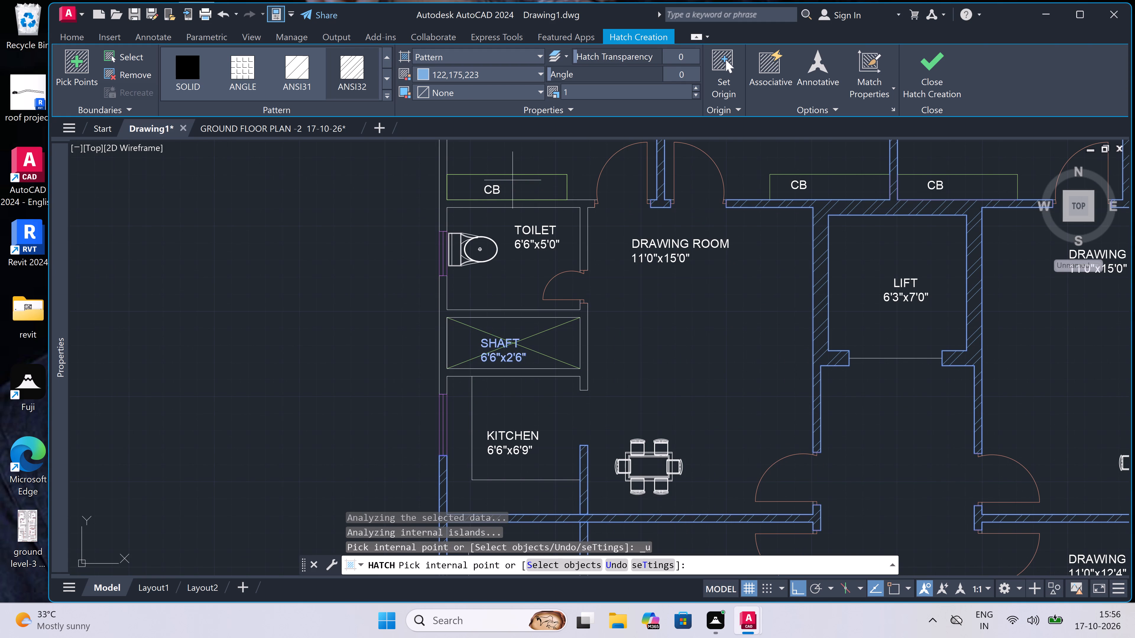
click(505, 204)
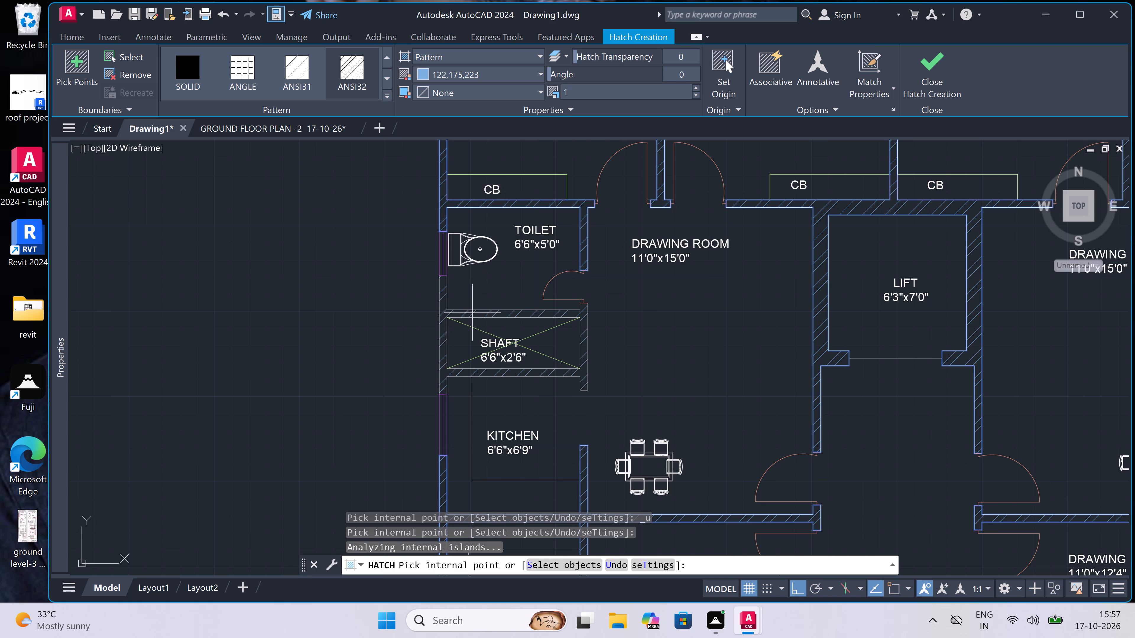
drag(472, 313, 474, 316)
scroll(505, 301, down, 4)
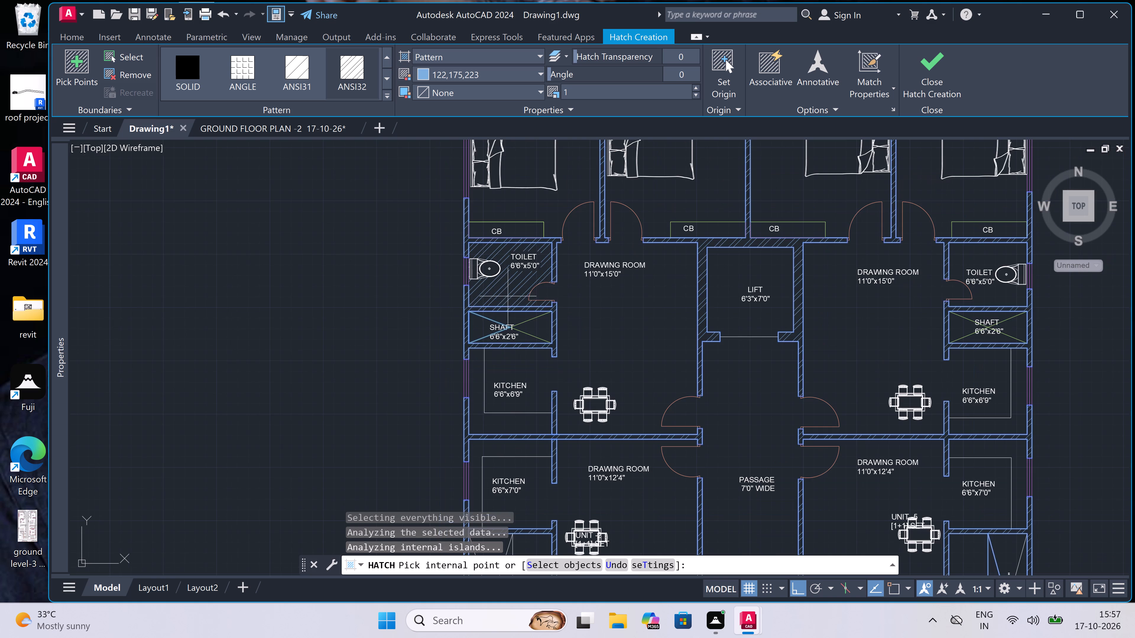
scroll(514, 276, down, 2)
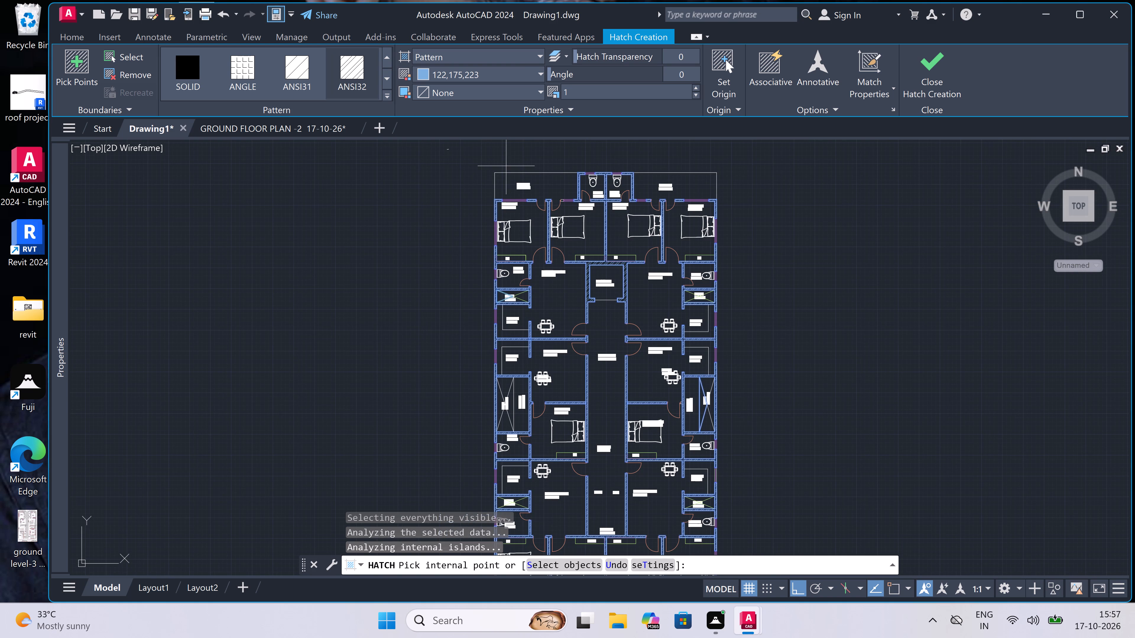
scroll(504, 187, down, 2)
scroll(491, 210, up, 3)
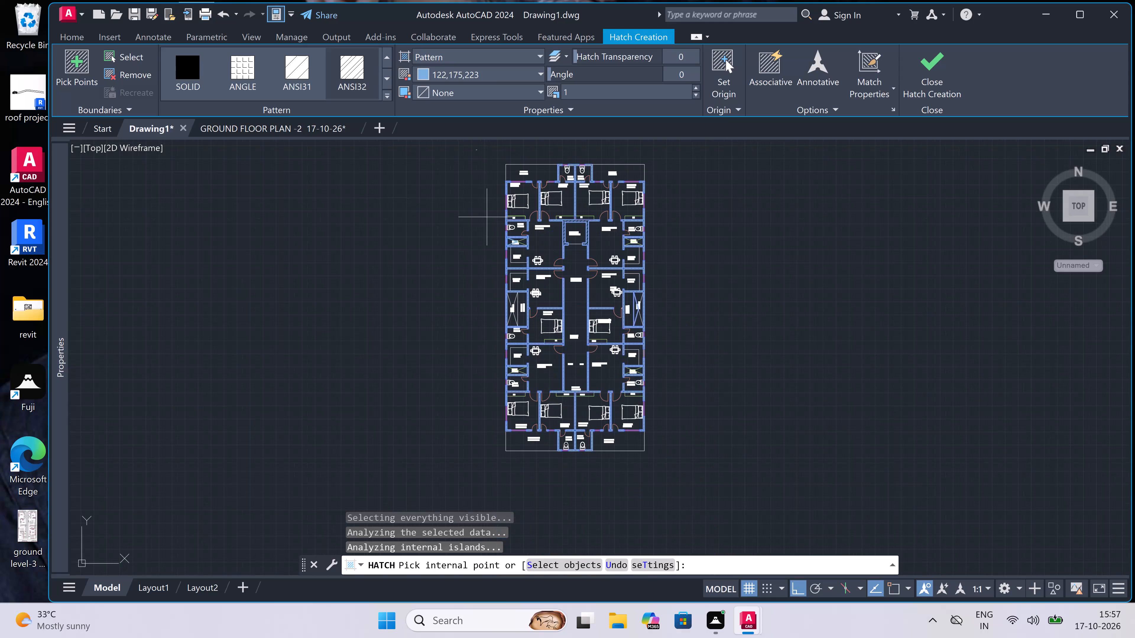
key(Escape)
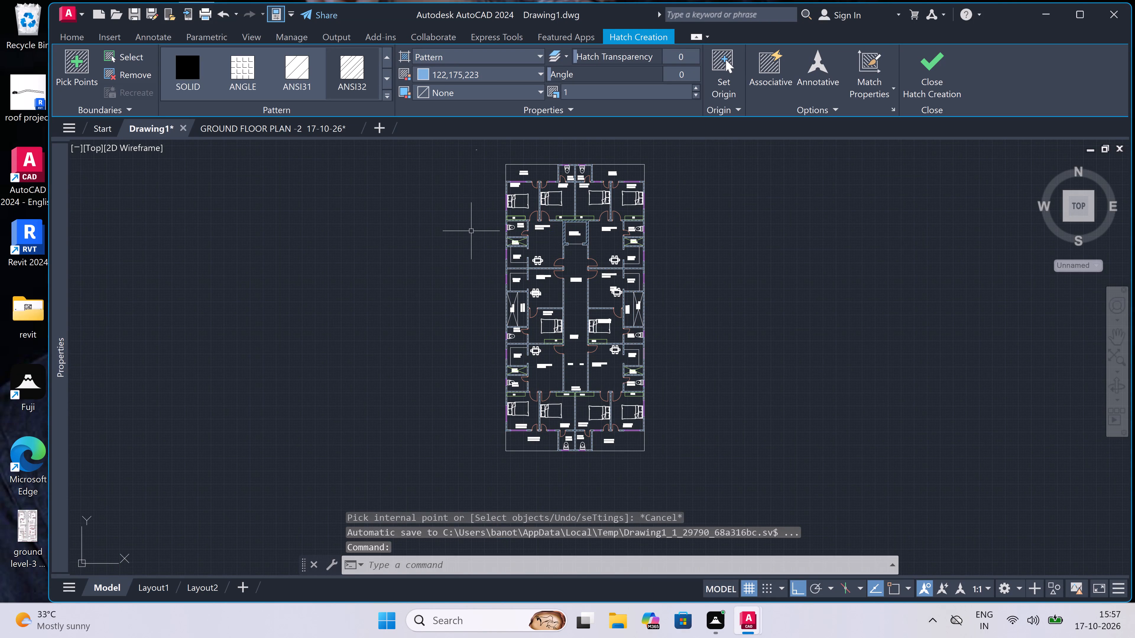
Examine the finished wall hatching across the upper flats and the overall floor plan.
scroll(471, 230, down, 2)
scroll(497, 209, up, 6)
scroll(497, 209, down, 2)
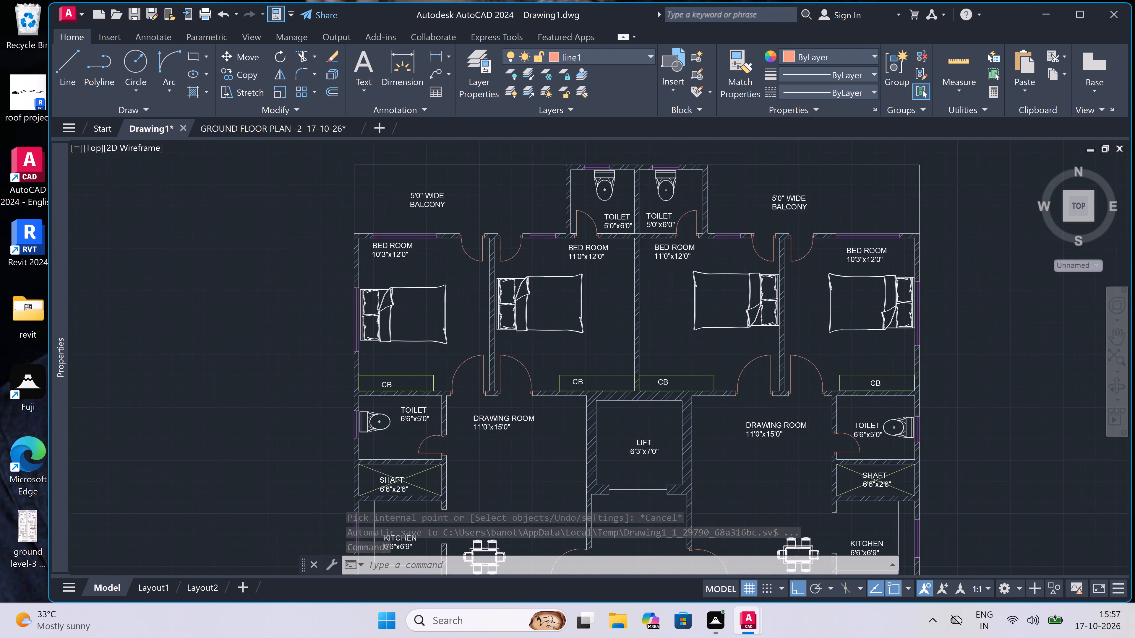
scroll(497, 209, down, 2)
scroll(497, 251, up, 3)
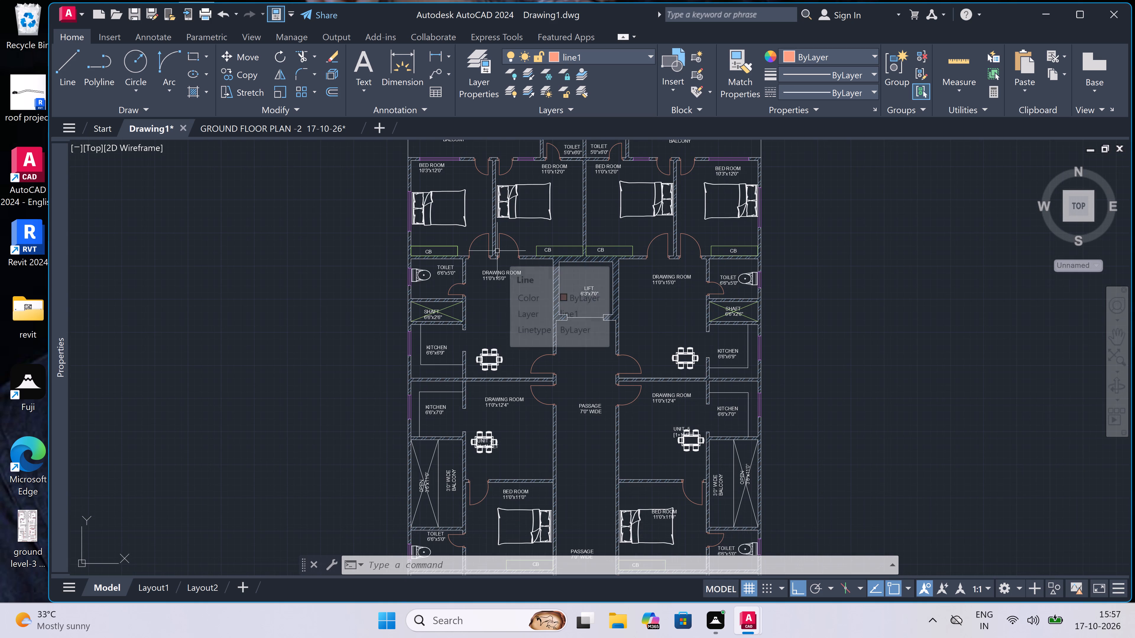
scroll(497, 251, down, 2)
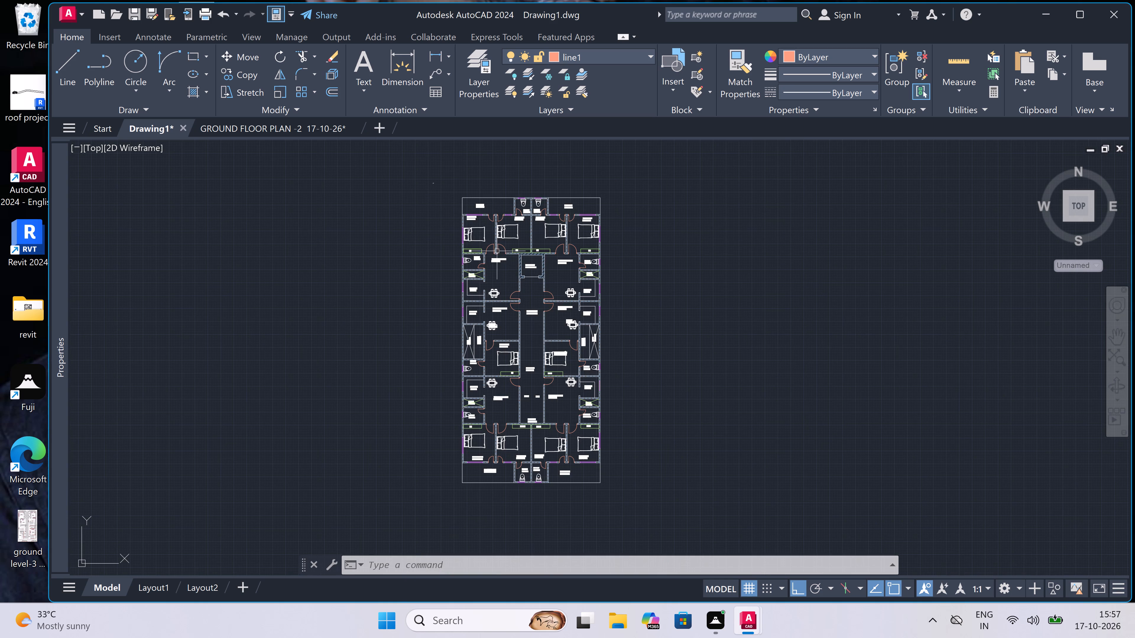
scroll(494, 281, up, 3)
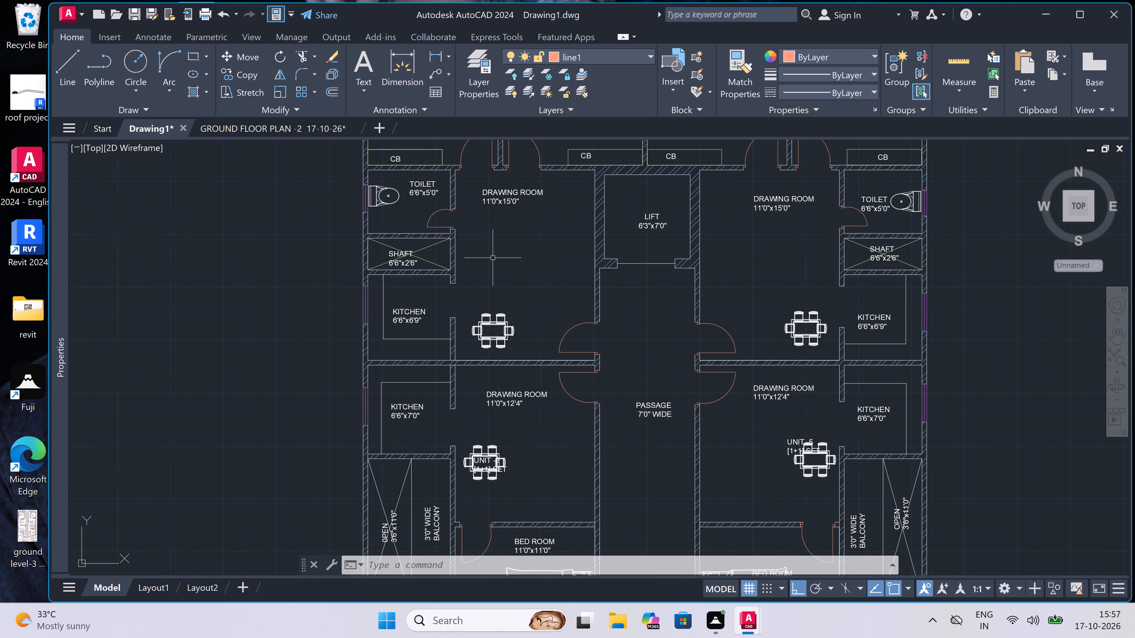
Erase the UNIT -2 and UNIT -5 [1+1] SET labels overlapping the dining tables in the 11'0"x12'4" drawing rooms.
scroll(459, 468, up, 3)
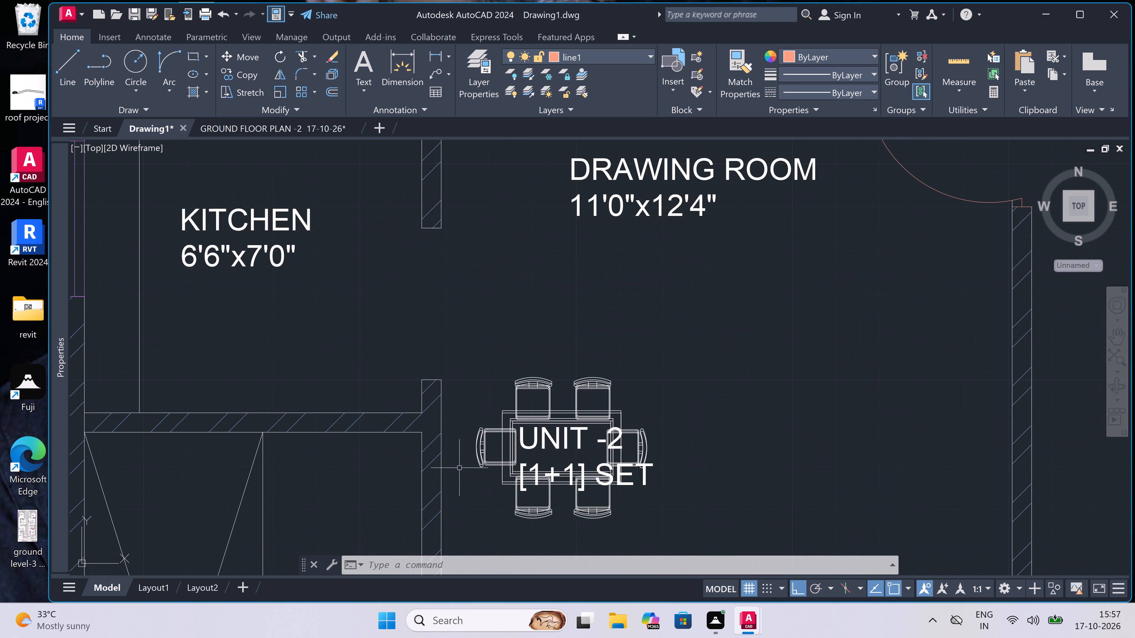
click(539, 442)
key(Delete)
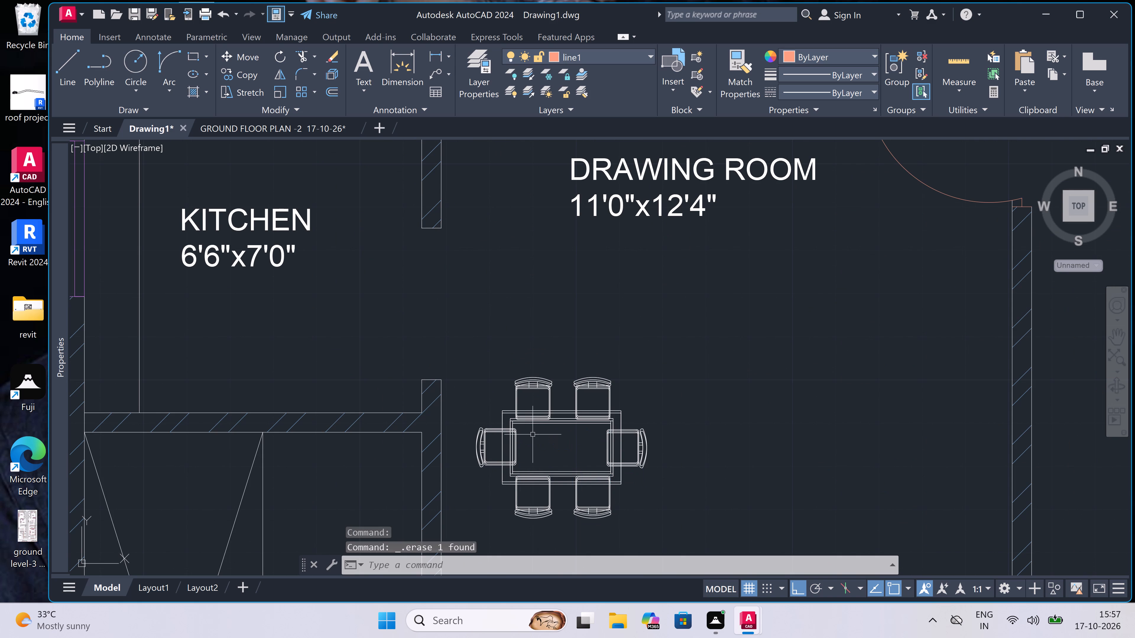
scroll(523, 281, down, 4)
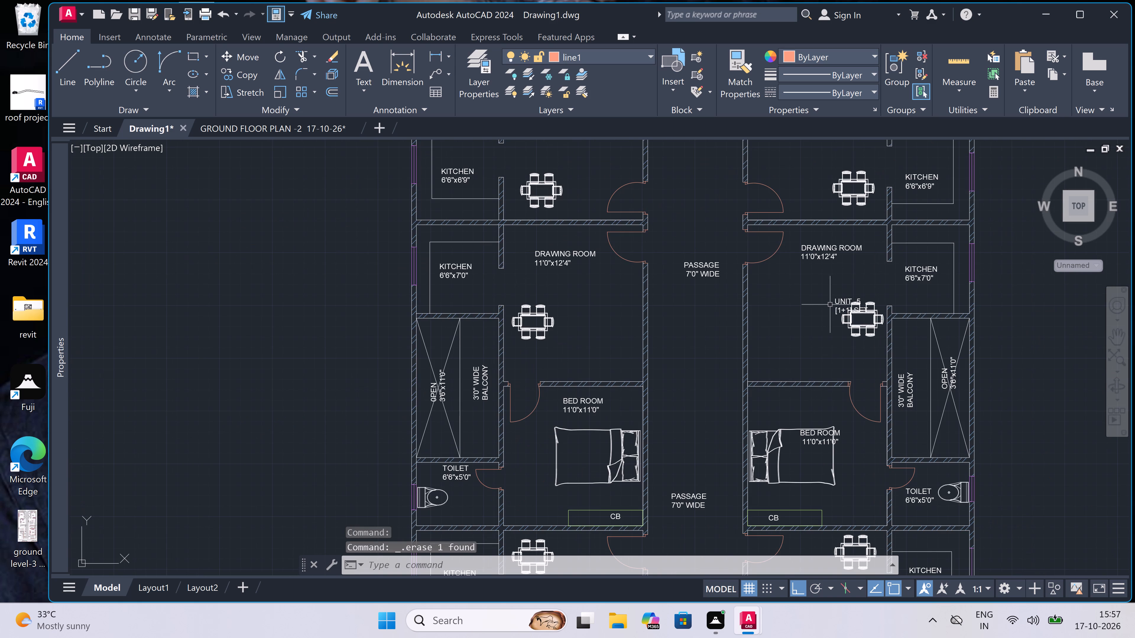
scroll(834, 304, up, 2)
drag(857, 289, 849, 291)
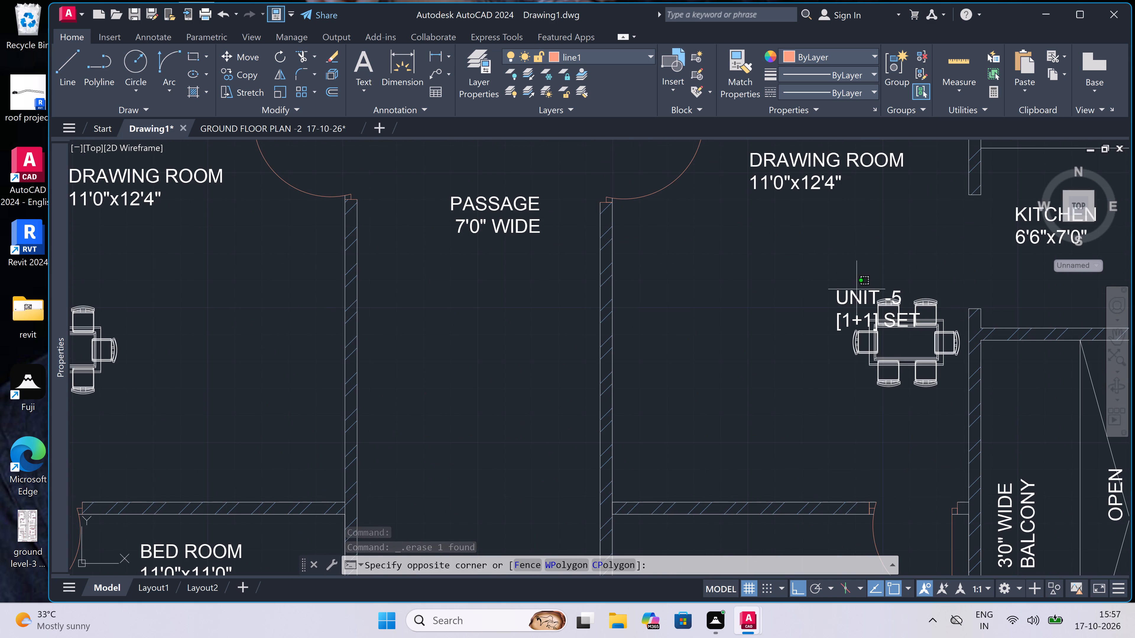
click(827, 308)
key(Delete)
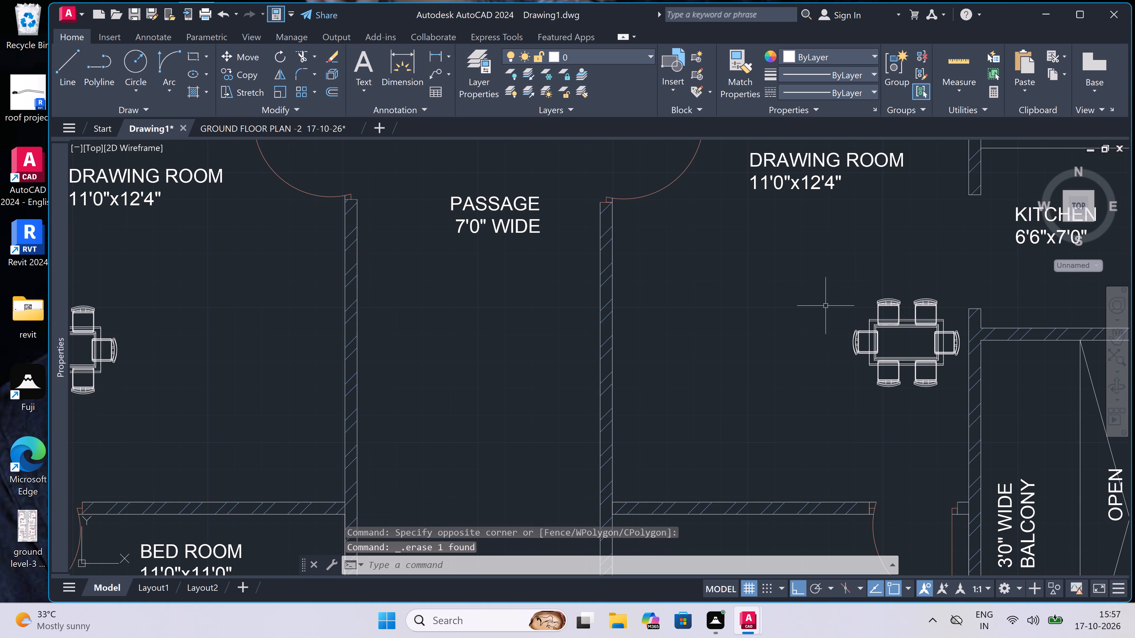
On layer line2, draw a line across the stairwell above the STAIR label and a centre line about 9'-0" long between DN and UP.
scroll(606, 290, down, 3)
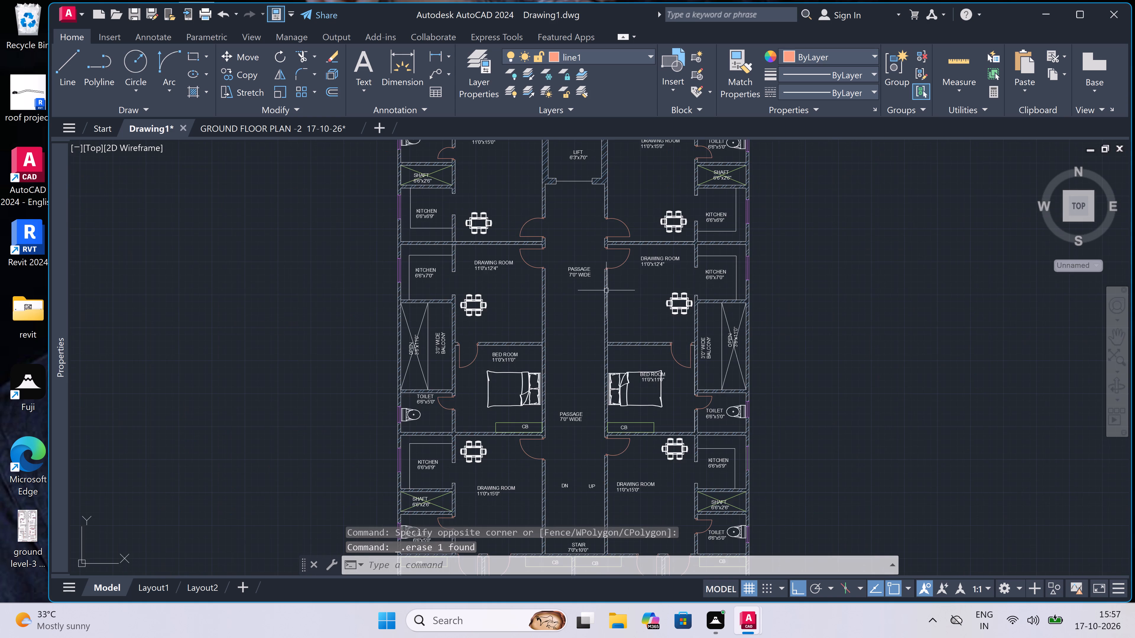
scroll(606, 290, up, 1)
scroll(605, 289, down, 3)
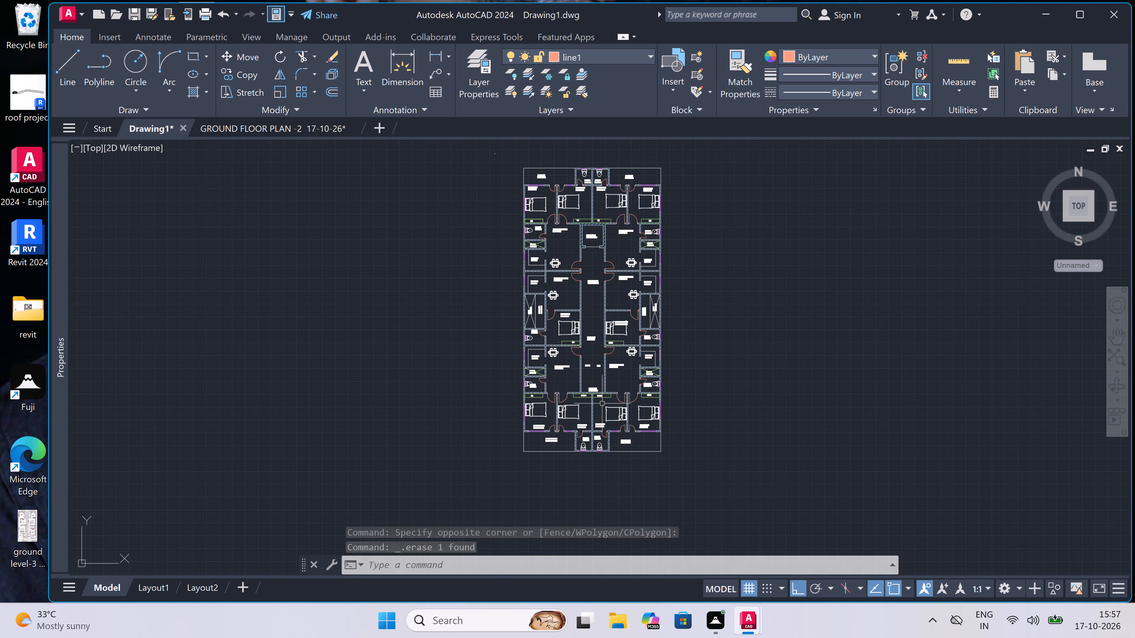
scroll(598, 388, up, 4)
scroll(593, 378, down, 3)
scroll(591, 344, up, 3)
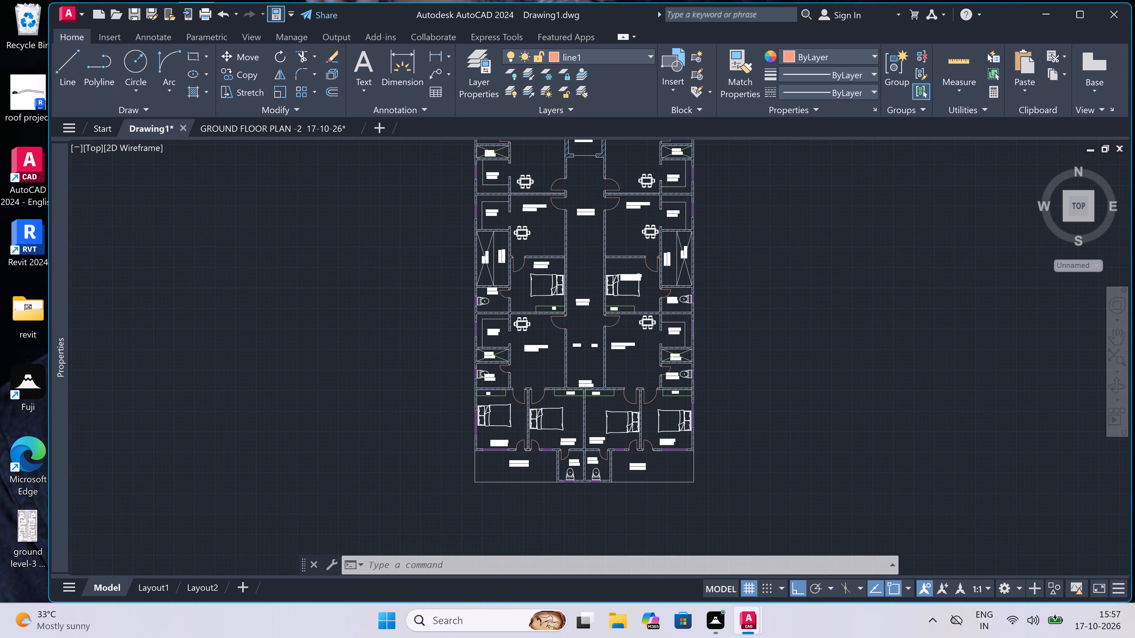
click(599, 56)
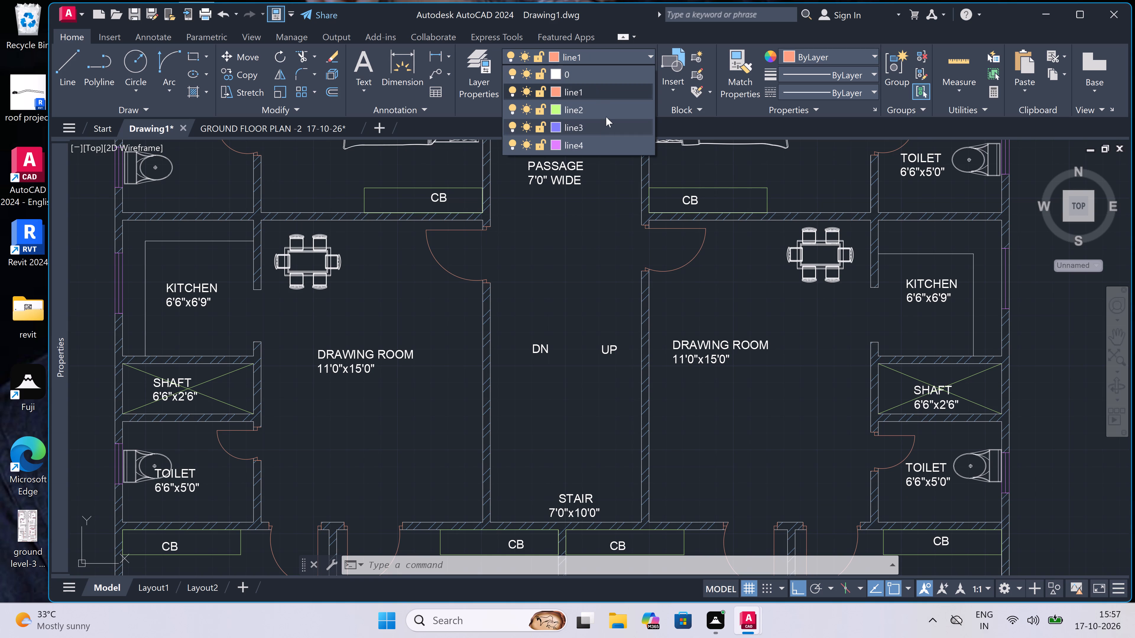
drag(607, 103, 605, 110)
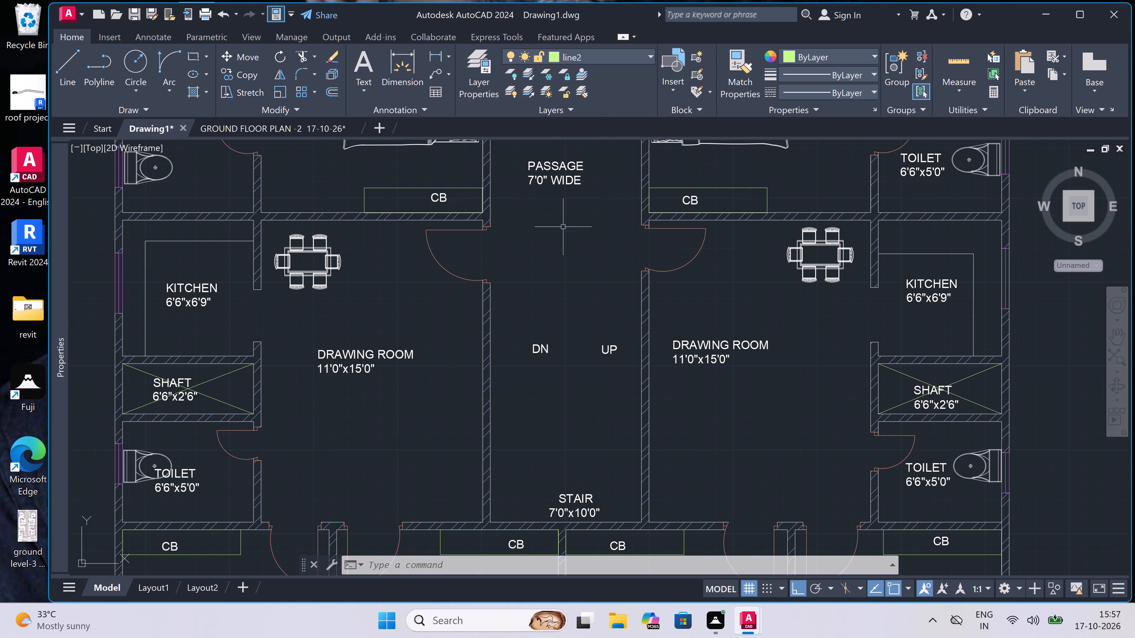
text(l)
key(space)
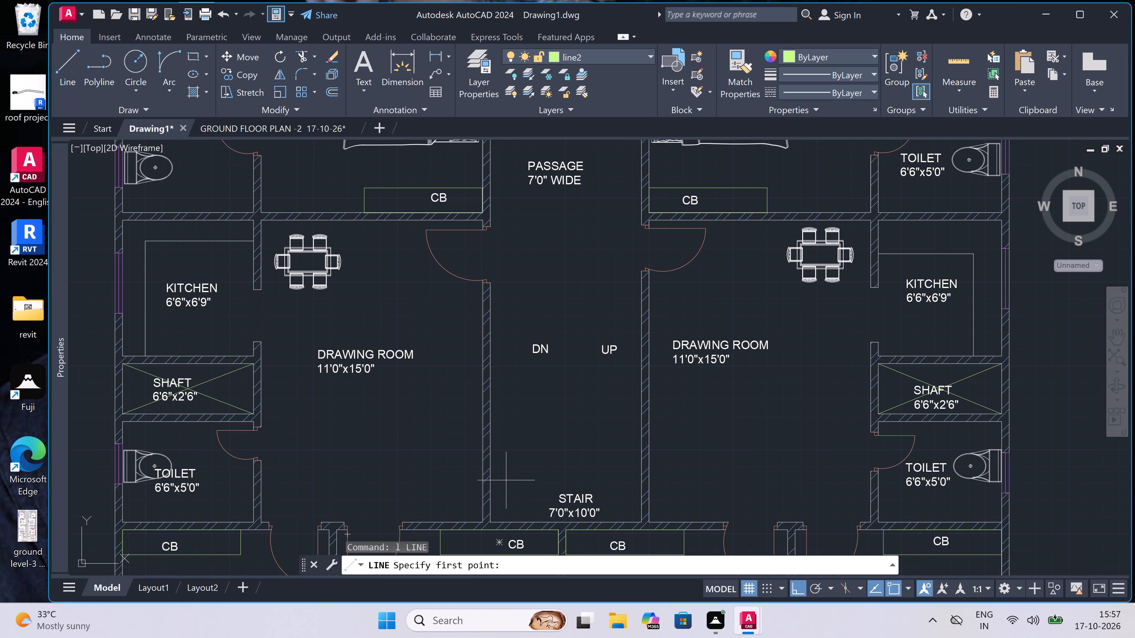
click(494, 467)
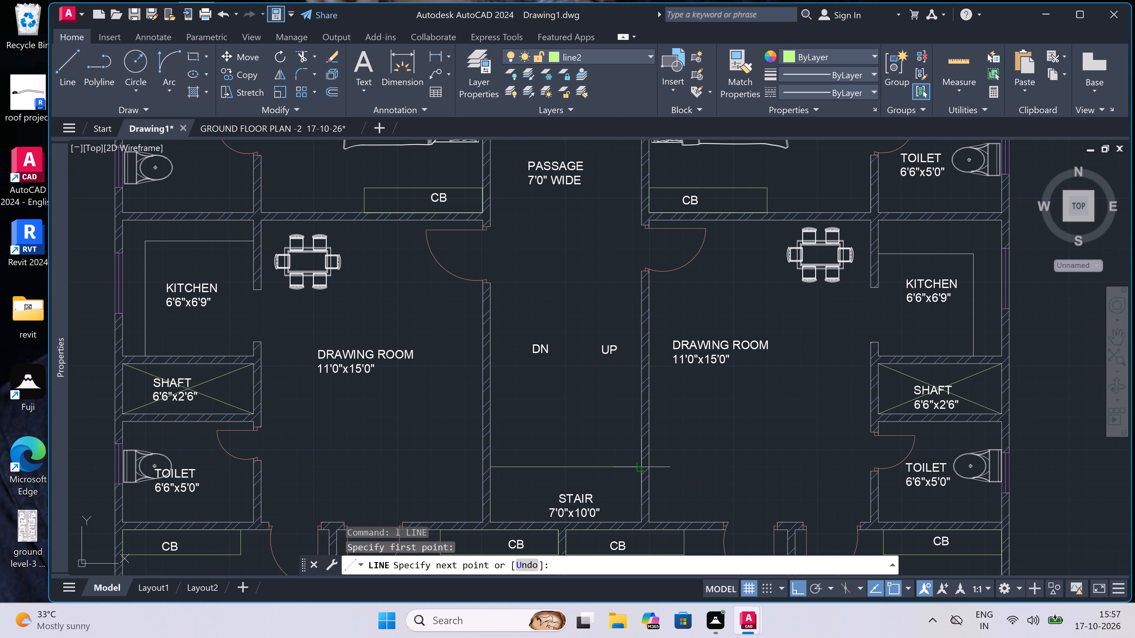
double_click(638, 464)
double_click(570, 463)
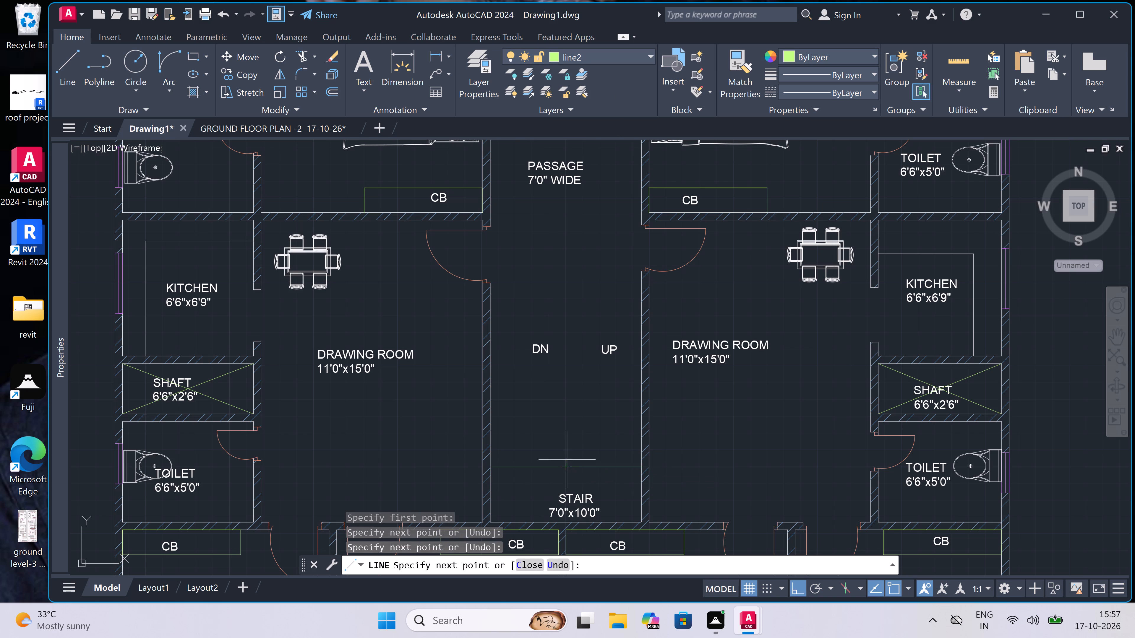
double_click(563, 285)
key(Escape)
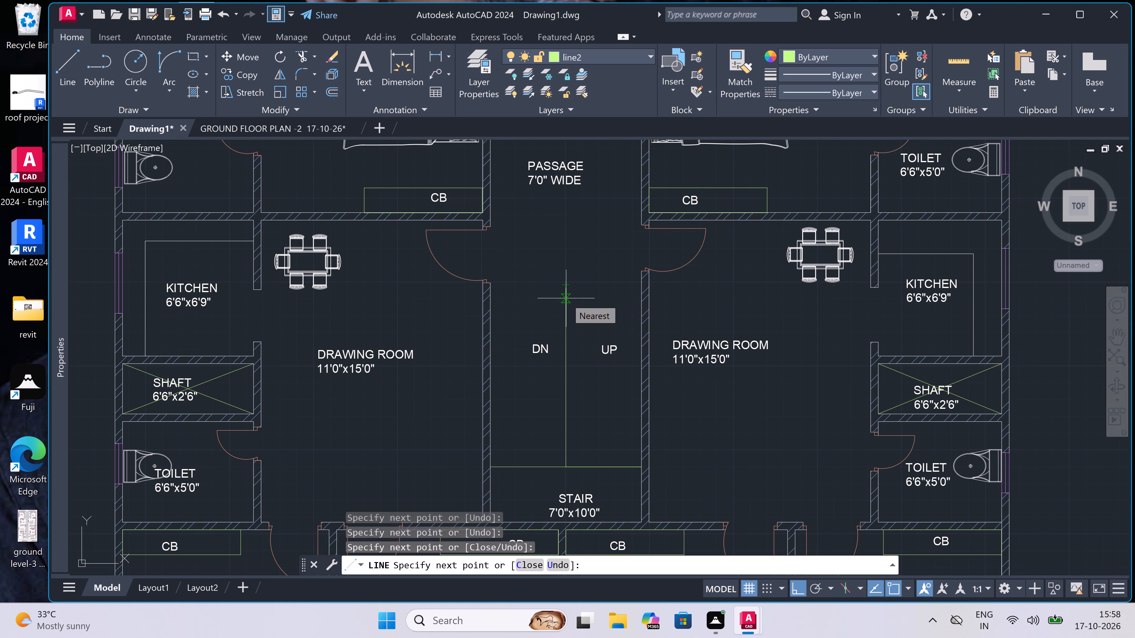
Offset the half-width line segment at the foot of the stair's centre line by 8" towards the STAIR label.
text(o)
key(space)
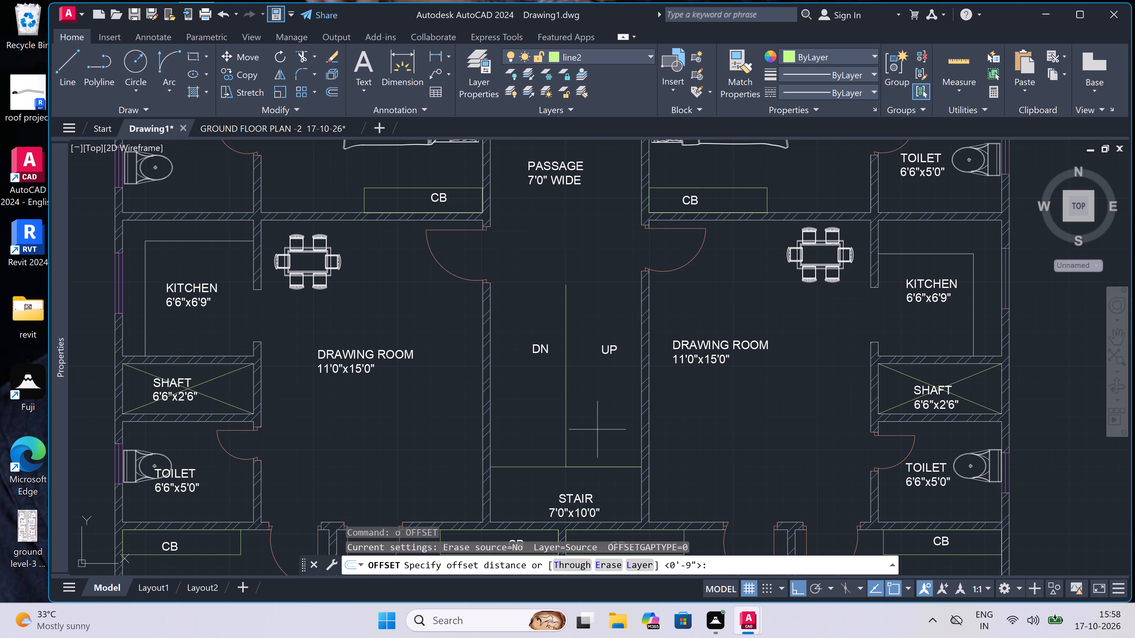
click(590, 463)
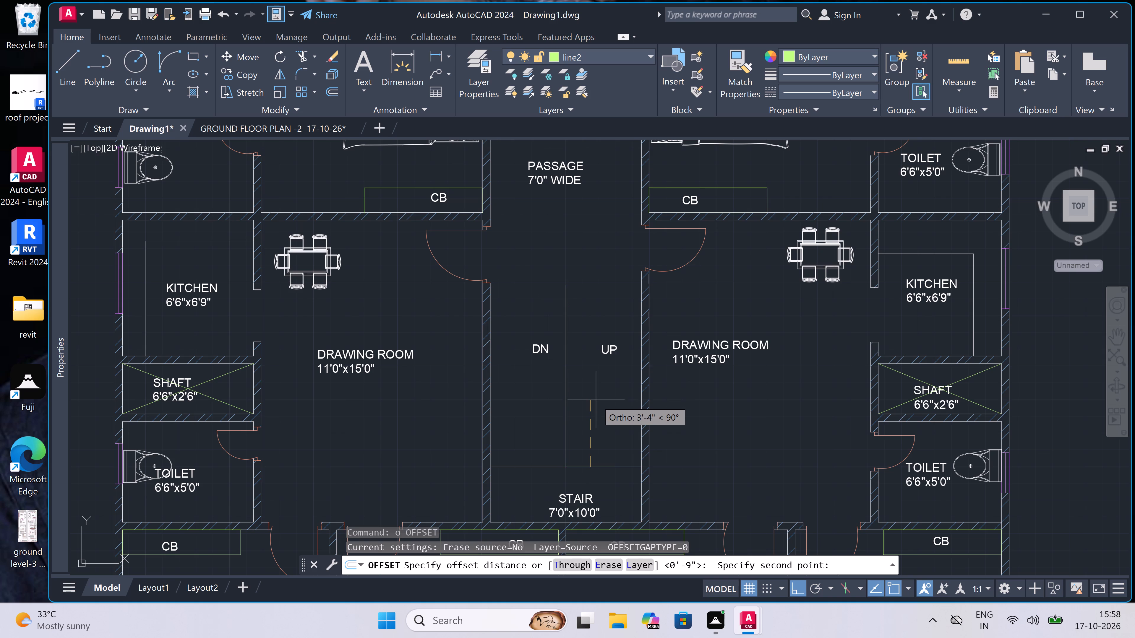
key(8)
text(")
key(space)
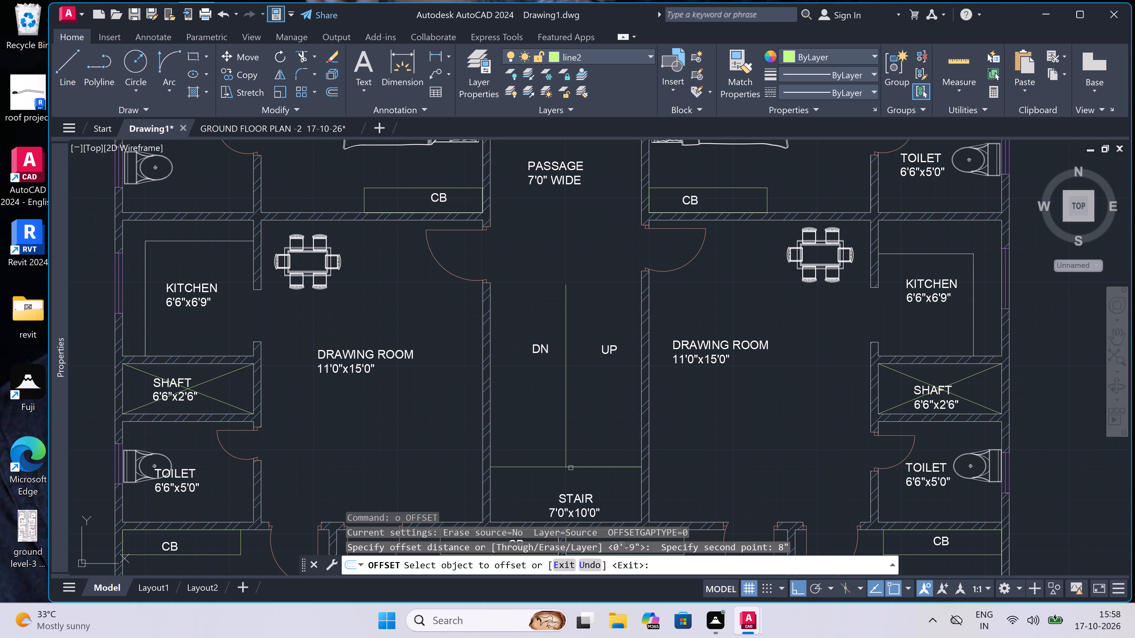
drag(575, 468, 567, 468)
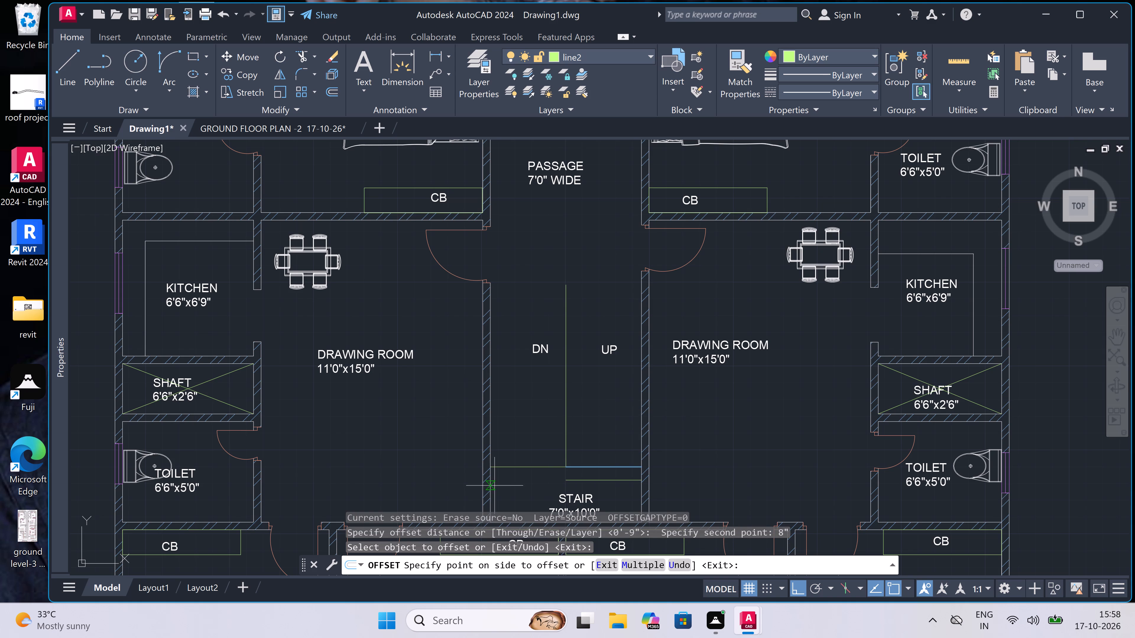
click(520, 466)
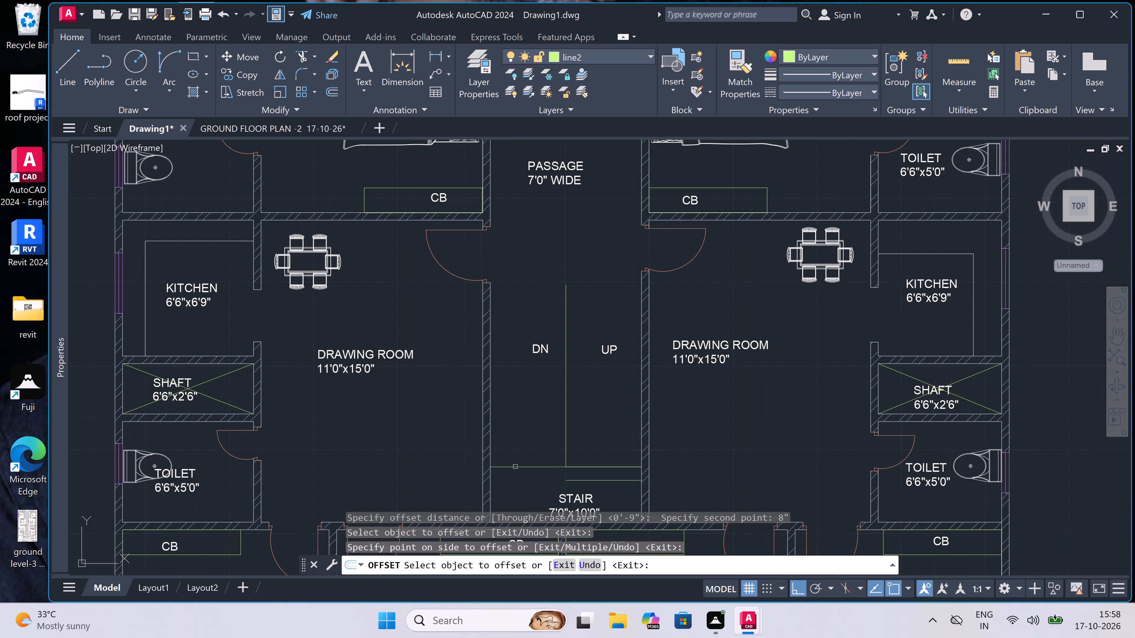
Offset the full-width stair line repeatedly at 8" spacing past DN and UP, forming treads to just below the centre line's upper end.
click(515, 467)
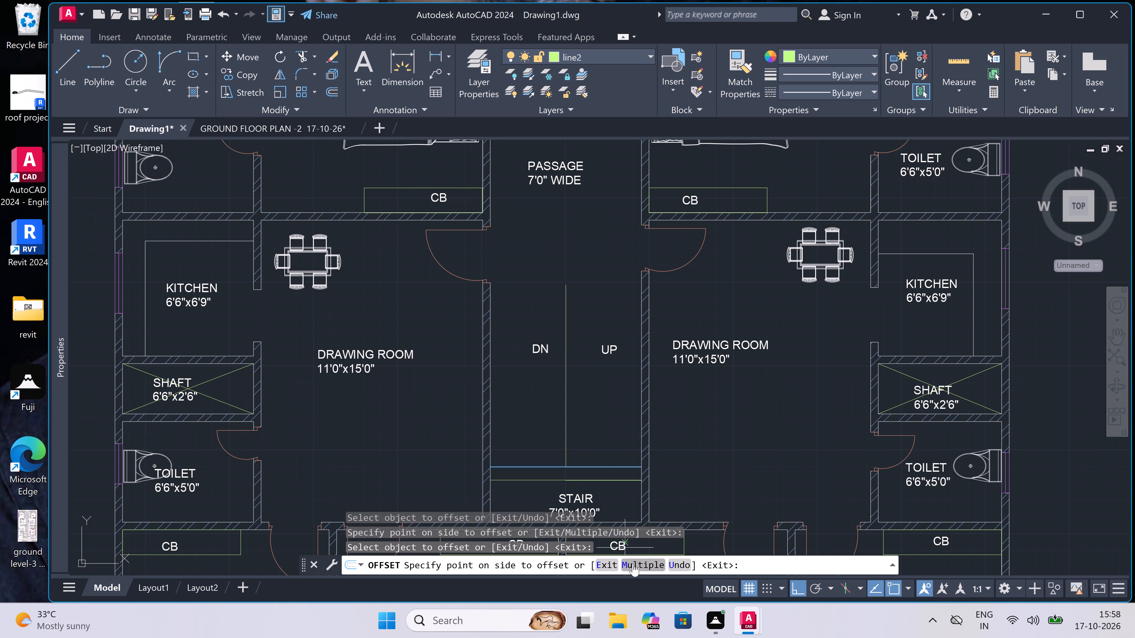
click(633, 564)
double_click(569, 352)
click(562, 344)
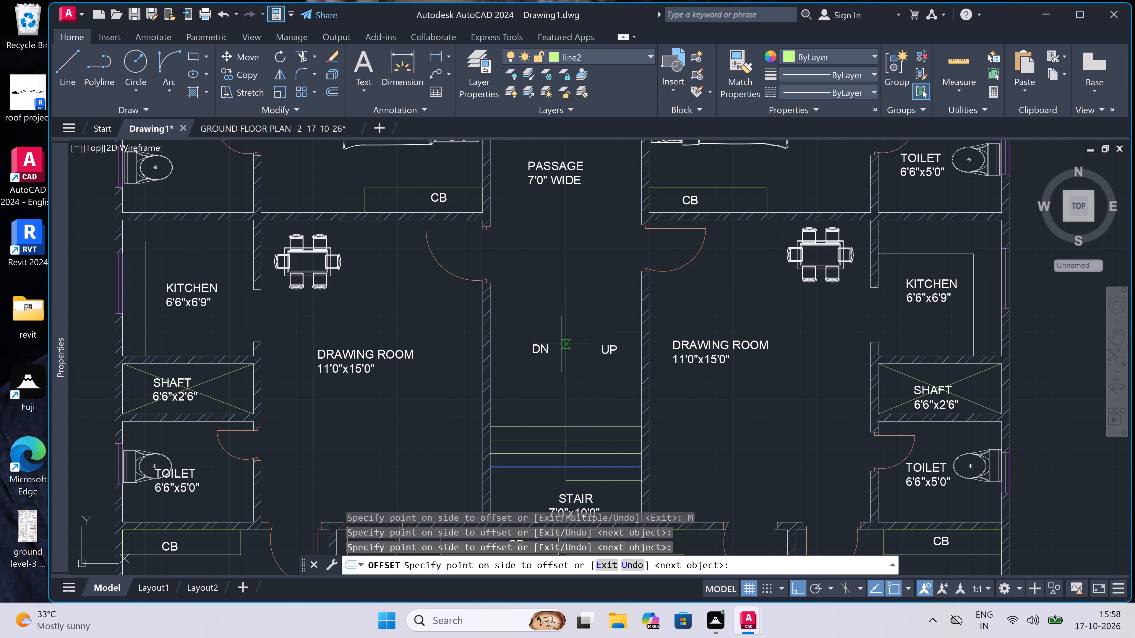
click(550, 330)
click(541, 318)
double_click(534, 306)
click(534, 301)
click(534, 293)
double_click(534, 288)
double_click(533, 283)
double_click(532, 277)
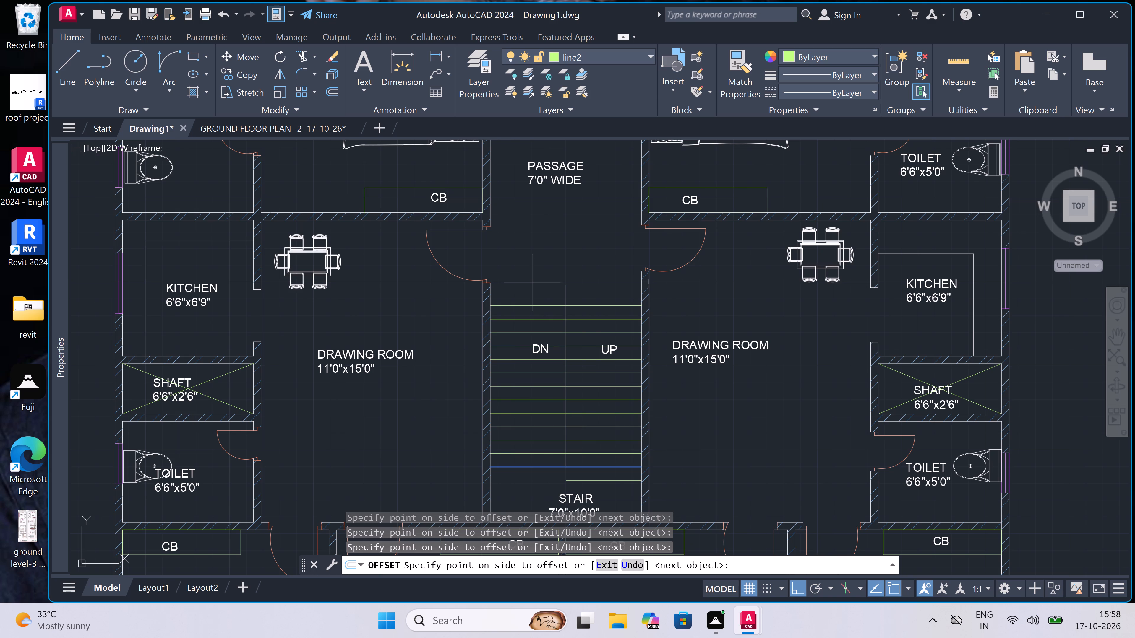
click(532, 275)
key(Escape)
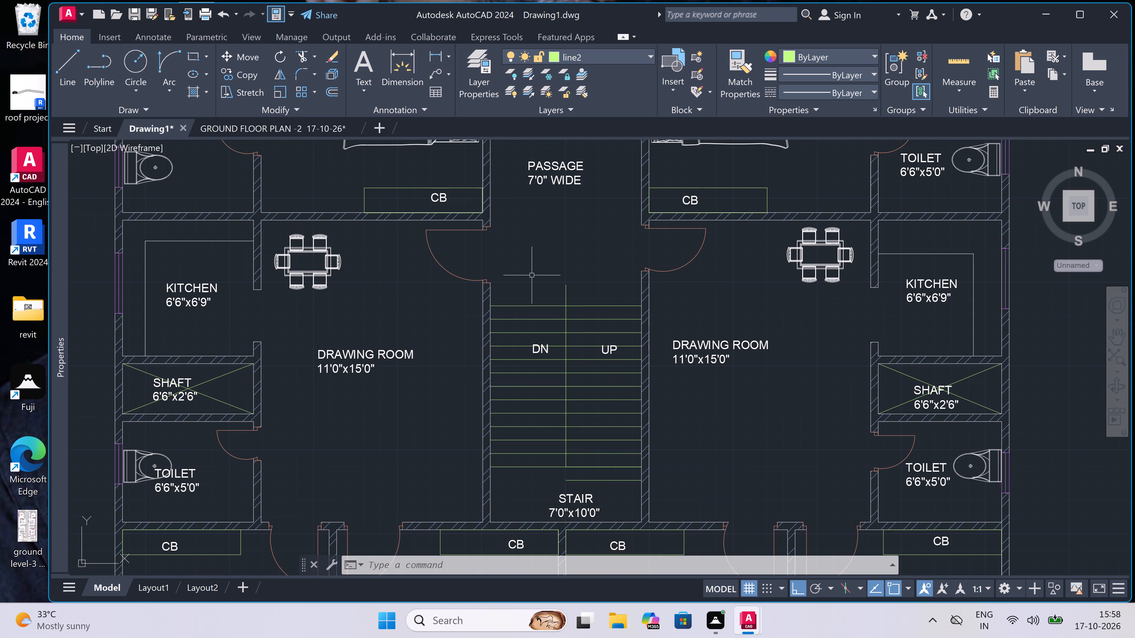
Trim the end of the stair's centre line that projects beyond the uppermost tread.
text(tr)
key(space)
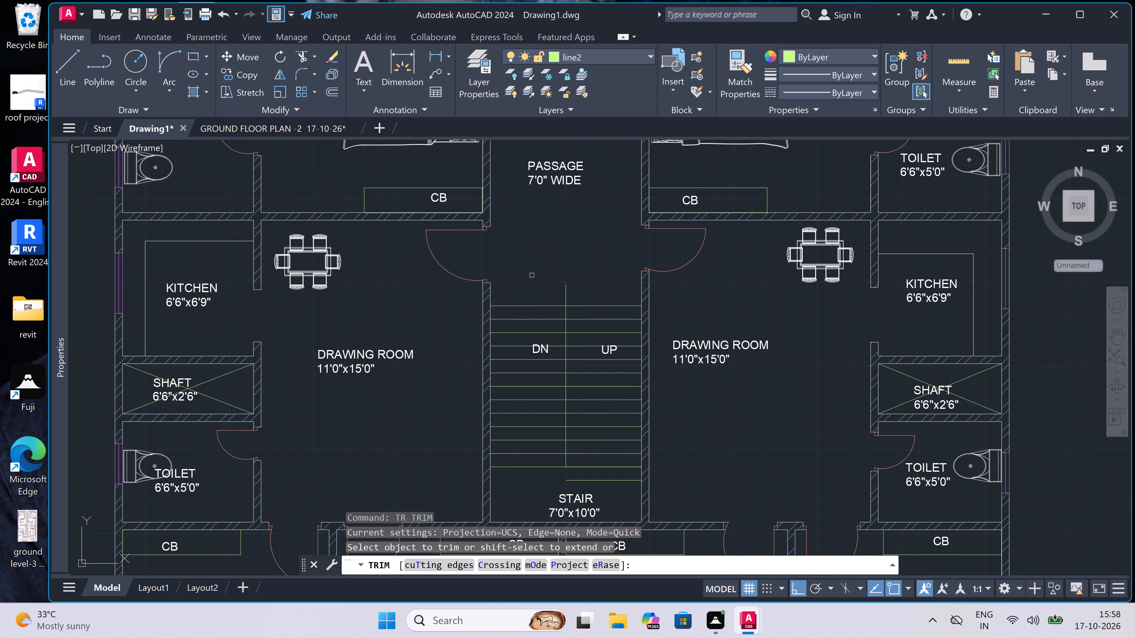
click(549, 288)
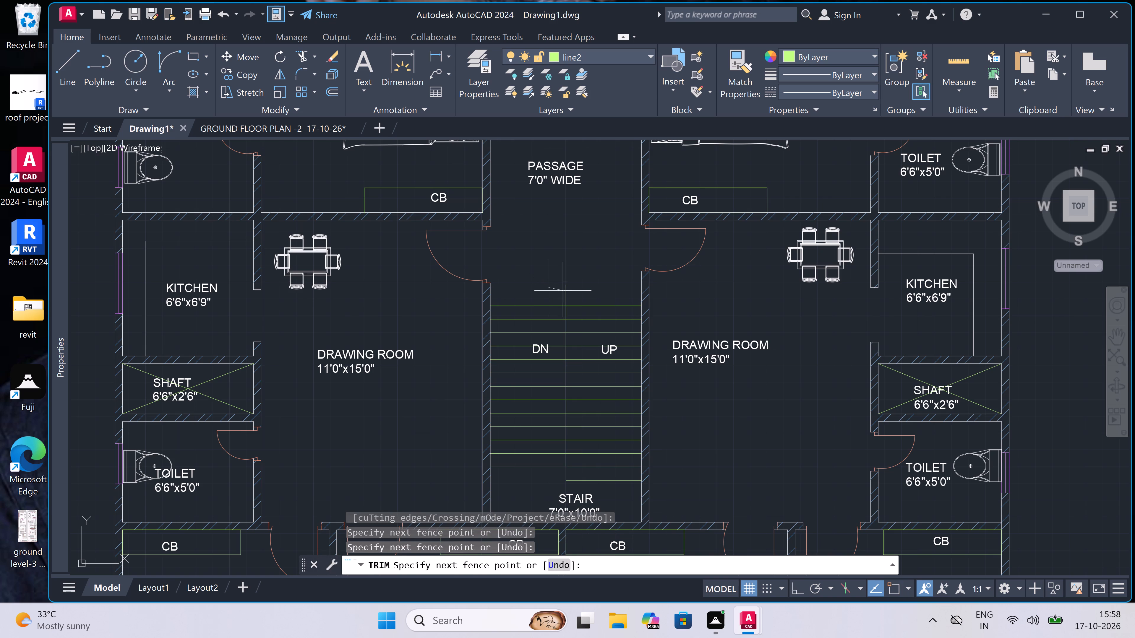
click(571, 291)
key(Escape)
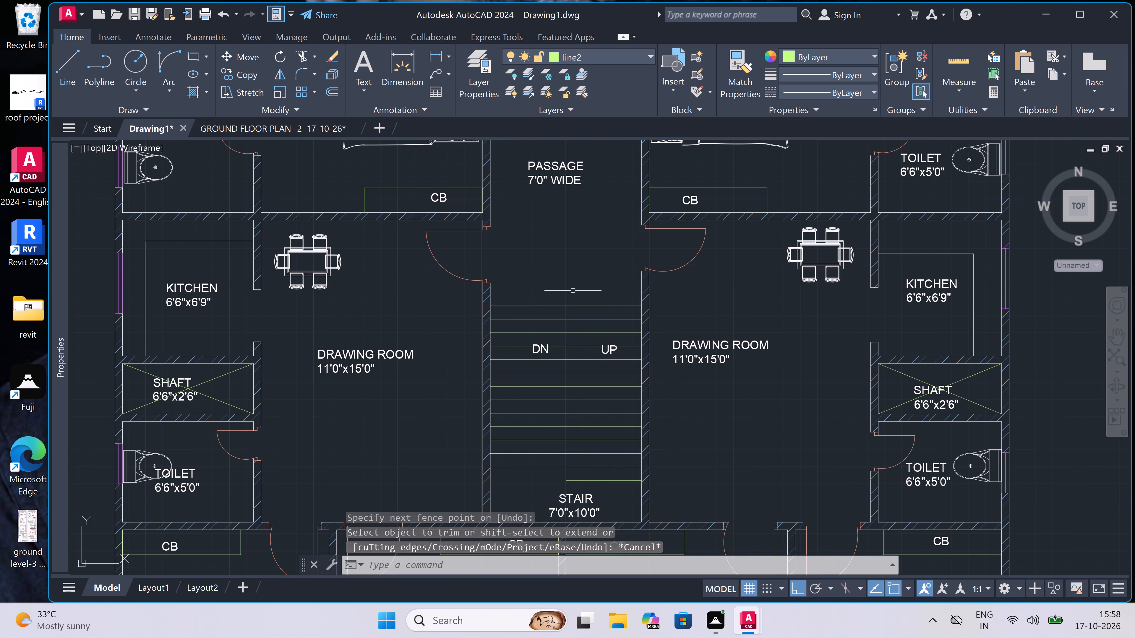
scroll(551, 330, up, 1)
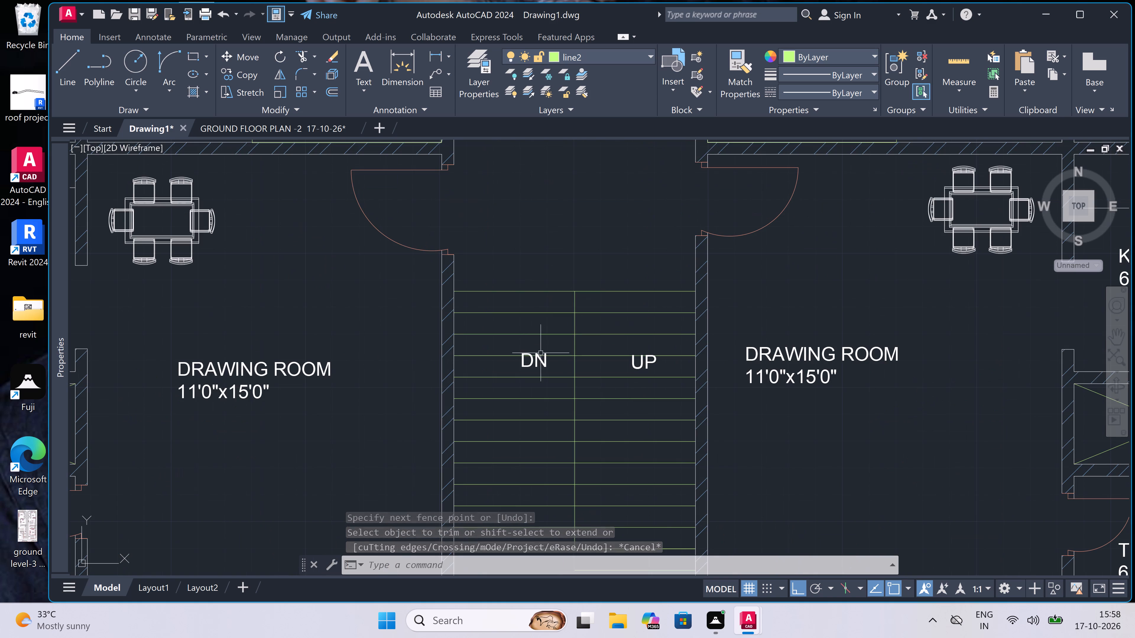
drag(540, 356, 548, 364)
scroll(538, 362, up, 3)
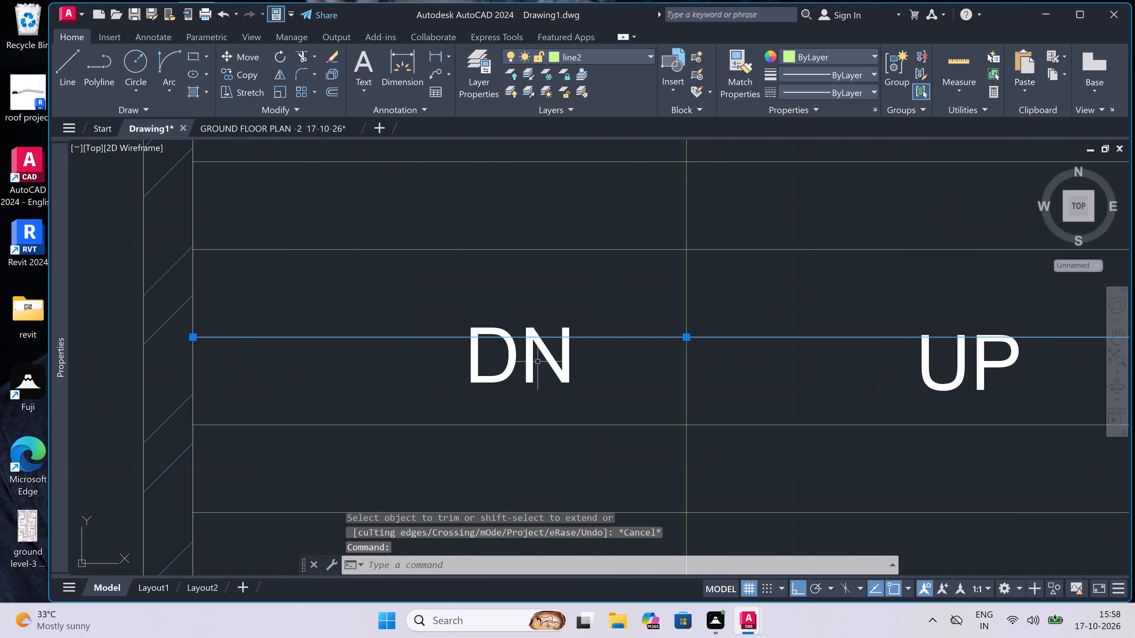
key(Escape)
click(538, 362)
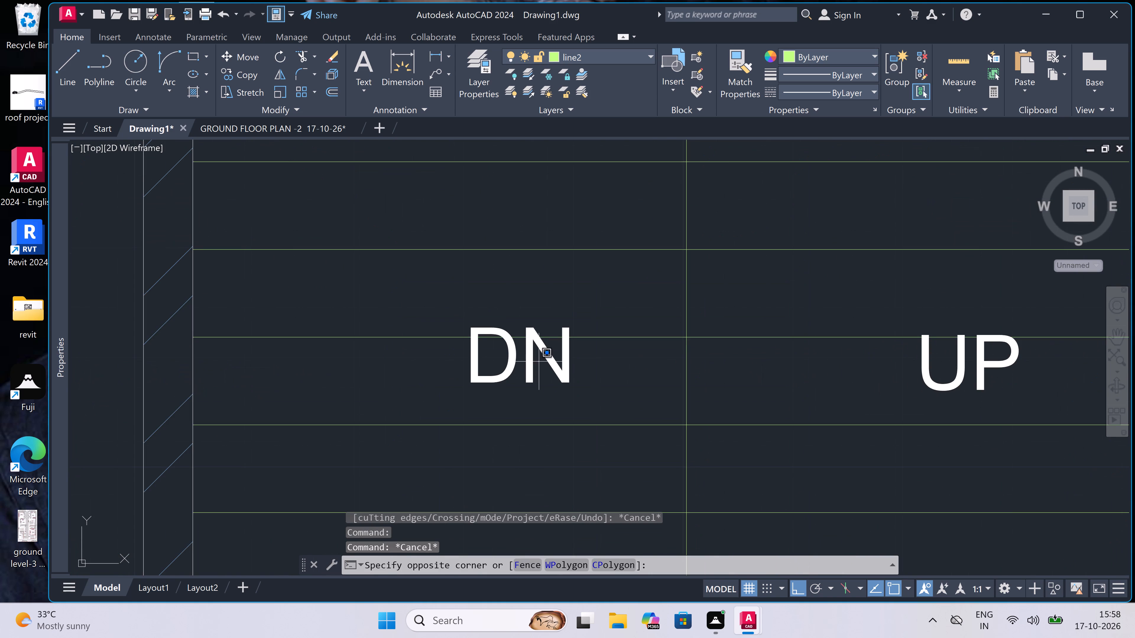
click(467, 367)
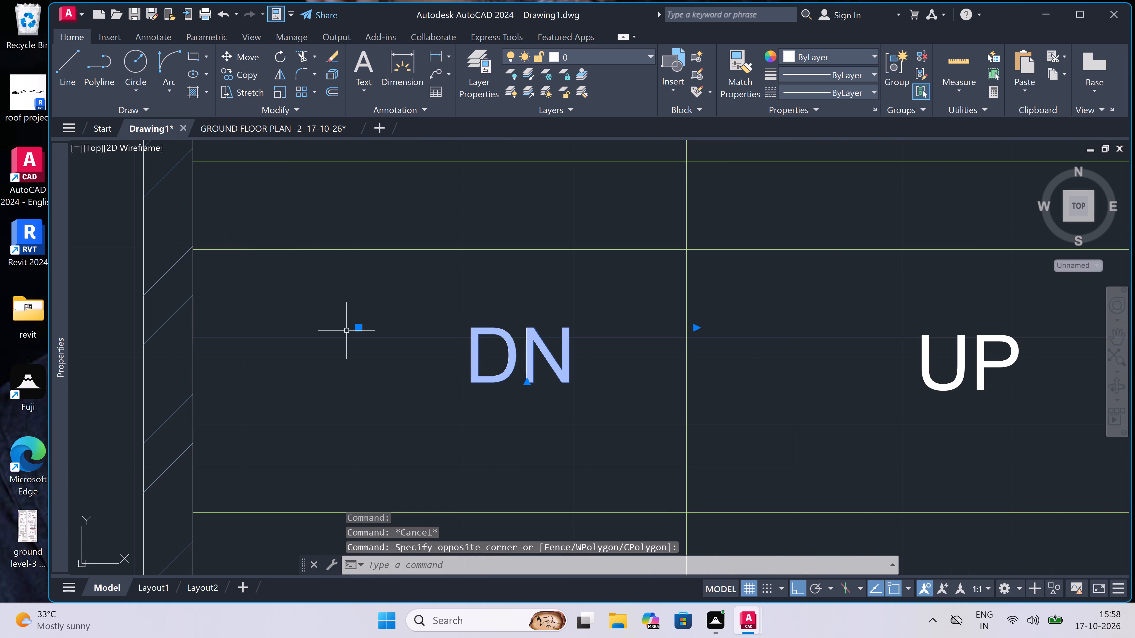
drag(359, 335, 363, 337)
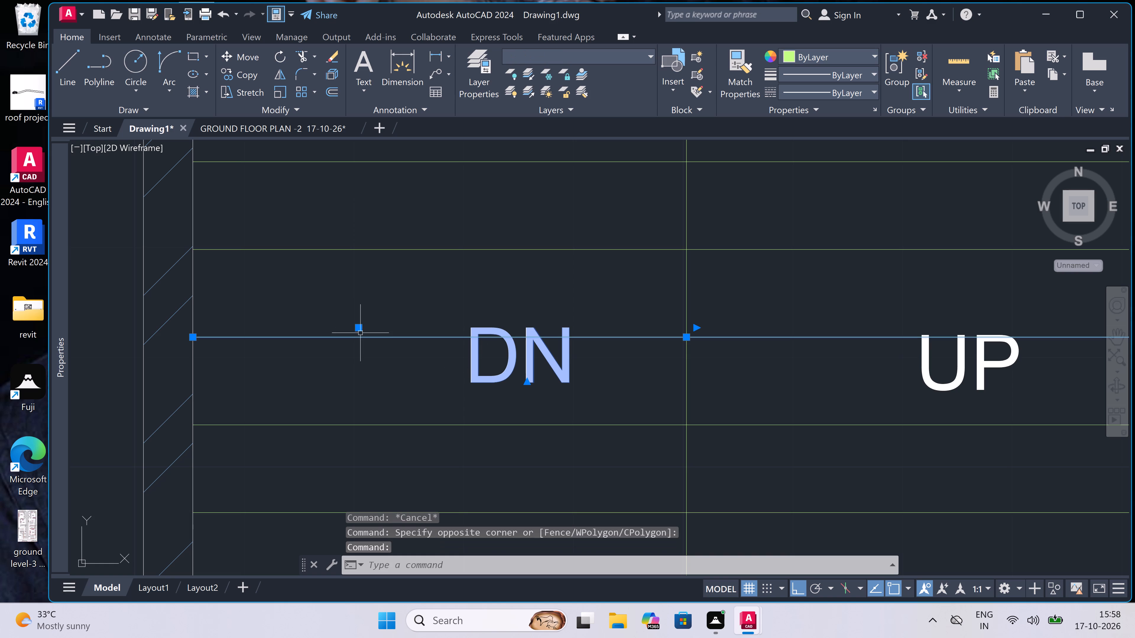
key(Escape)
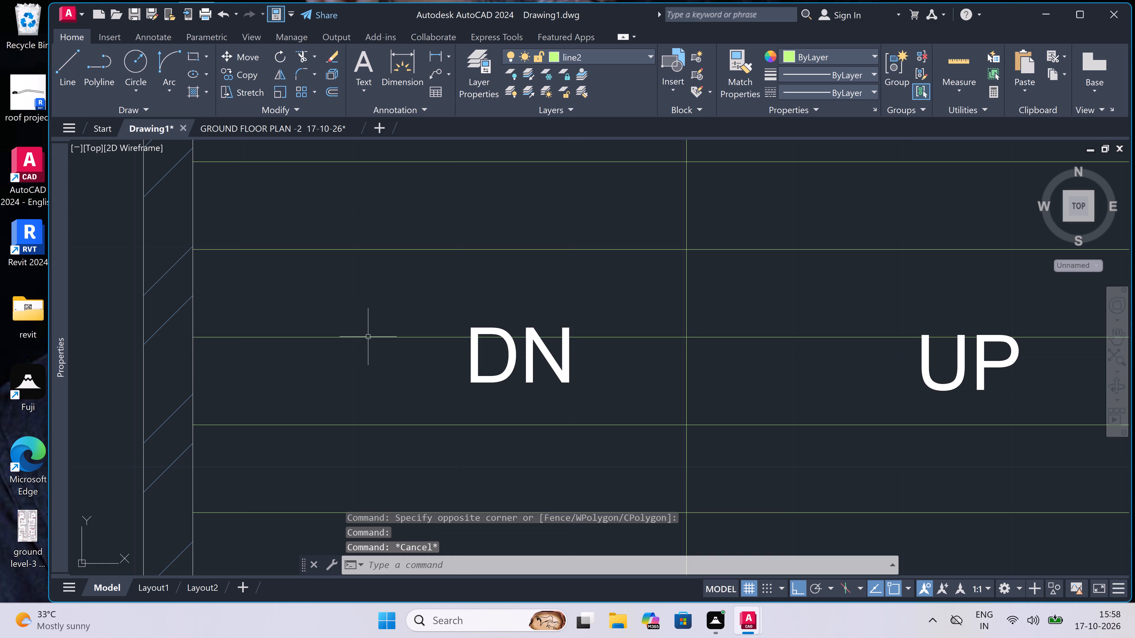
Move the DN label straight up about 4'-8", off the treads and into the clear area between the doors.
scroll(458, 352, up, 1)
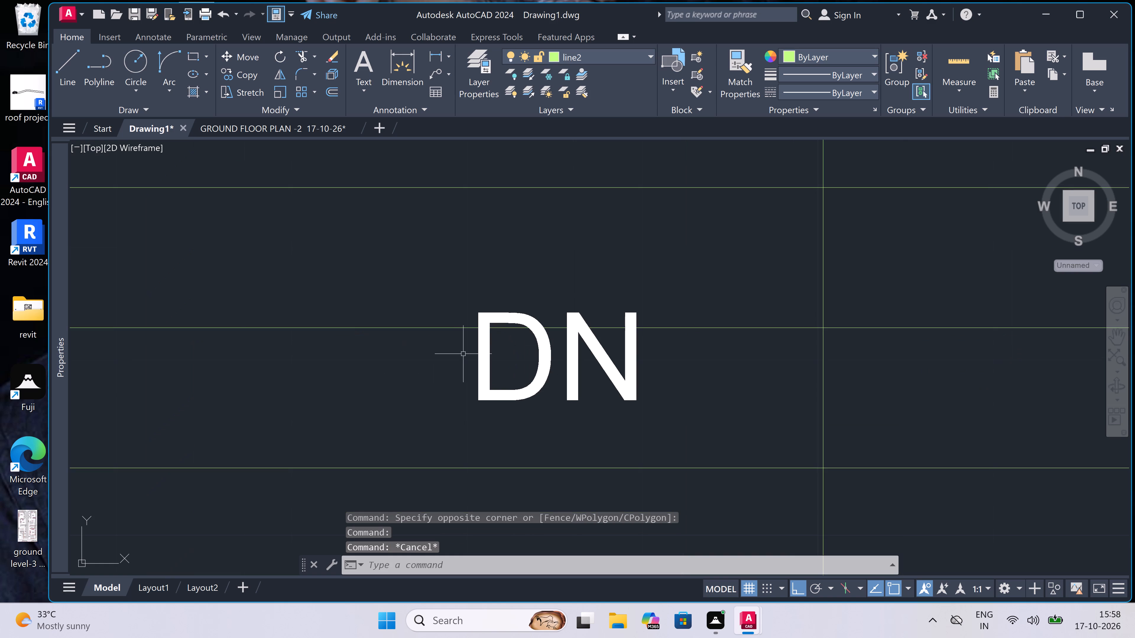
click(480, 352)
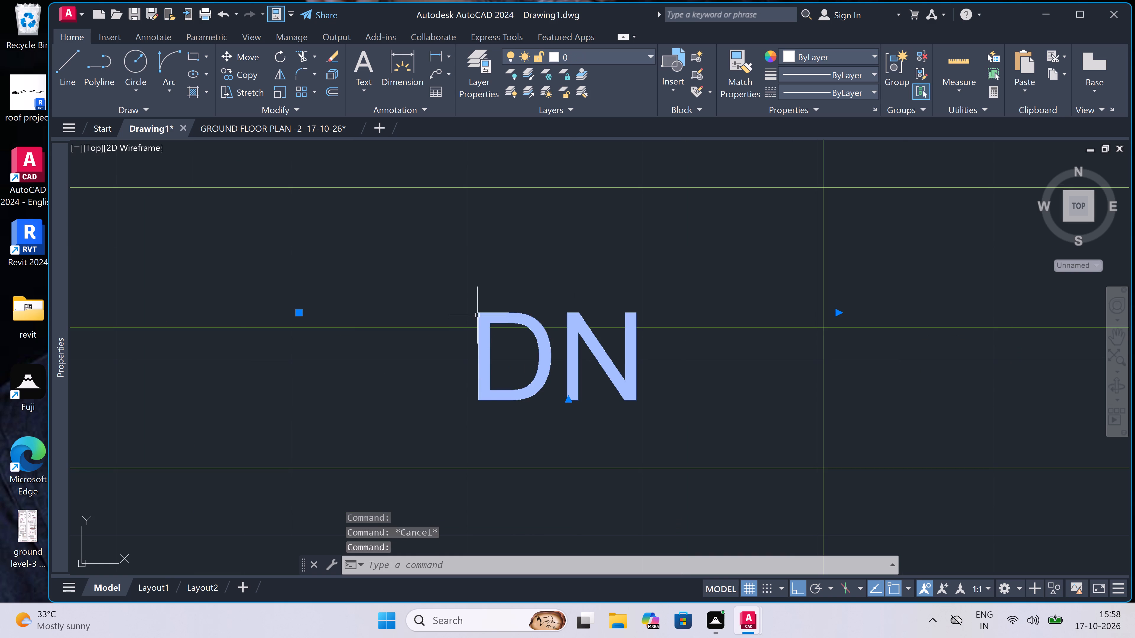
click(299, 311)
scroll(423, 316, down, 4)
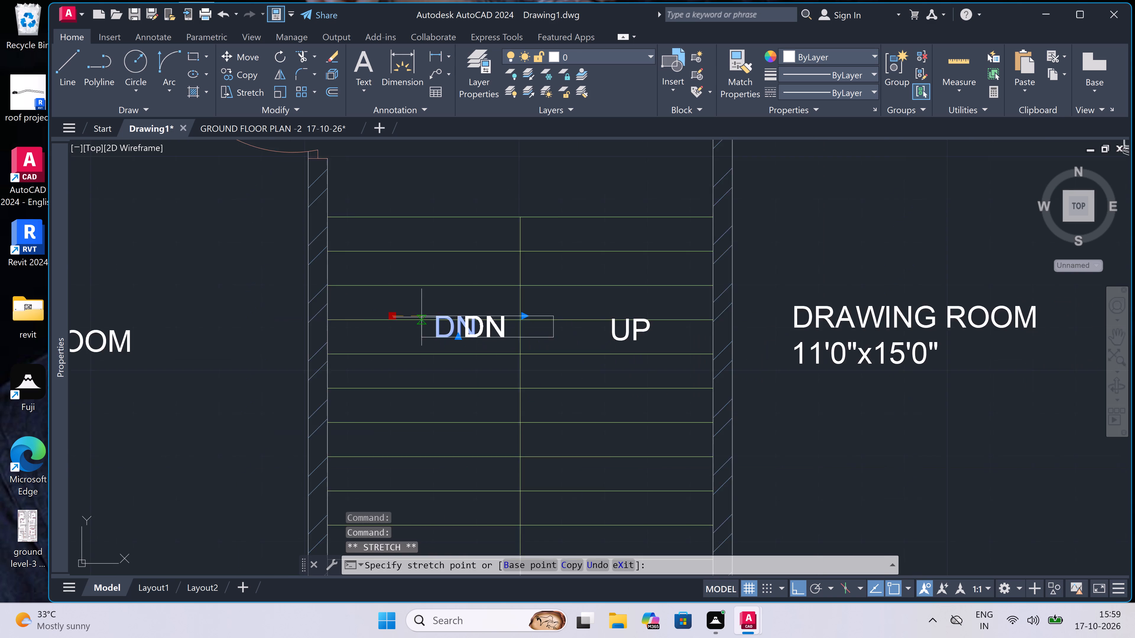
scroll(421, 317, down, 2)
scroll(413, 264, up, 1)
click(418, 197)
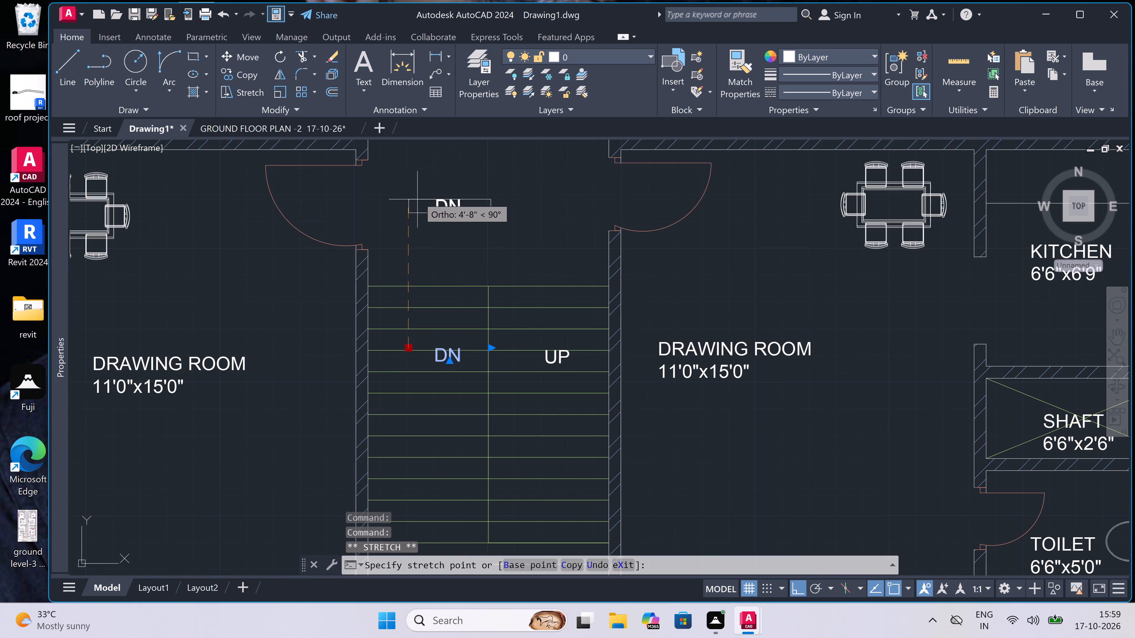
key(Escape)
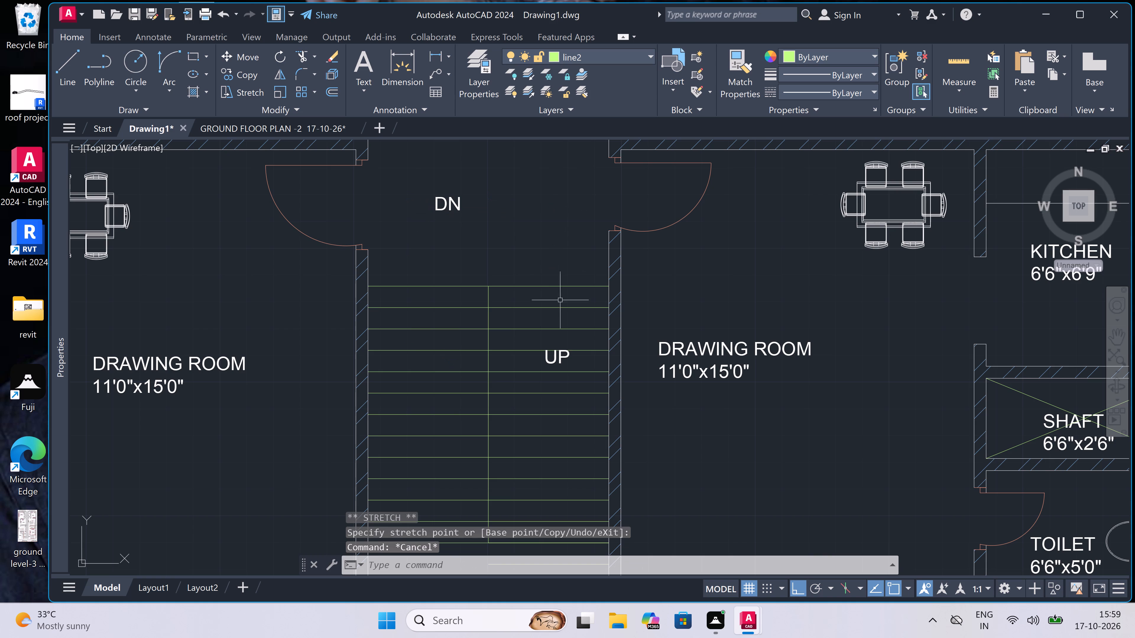
Move the UP label straight up about 4'-2", clear of the treads and above the stair flight.
click(550, 361)
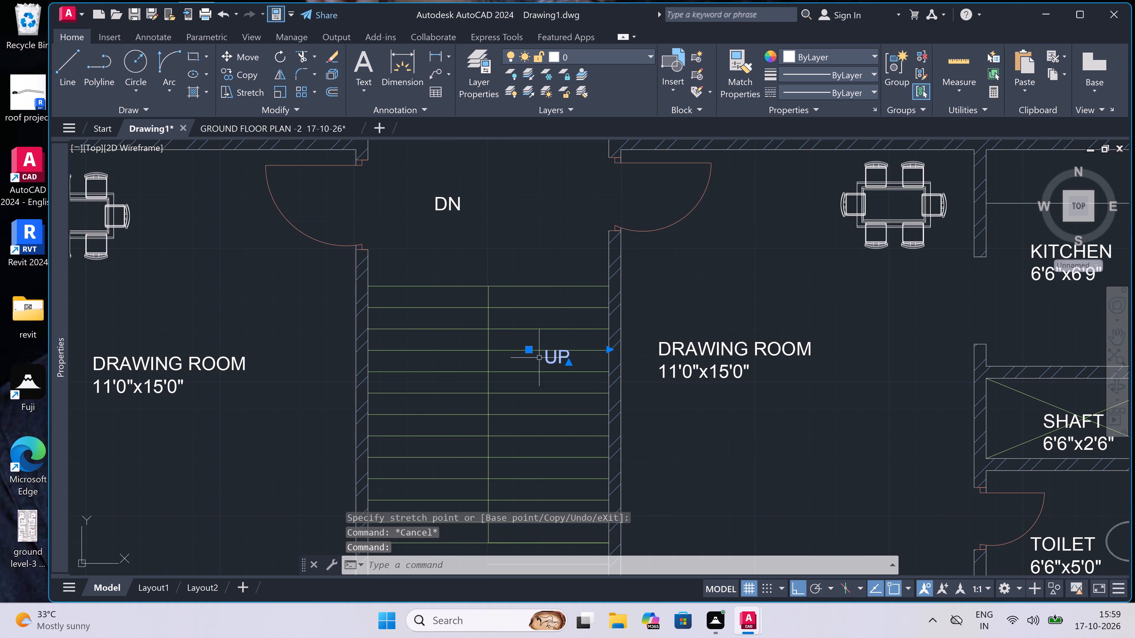
click(530, 350)
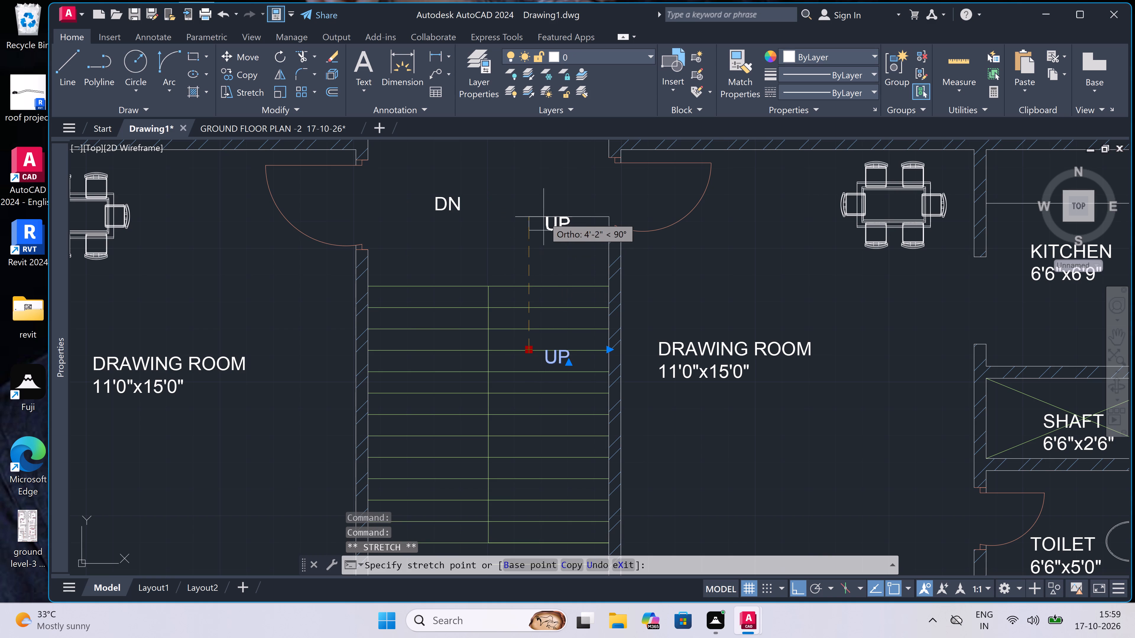
click(544, 217)
key(Escape)
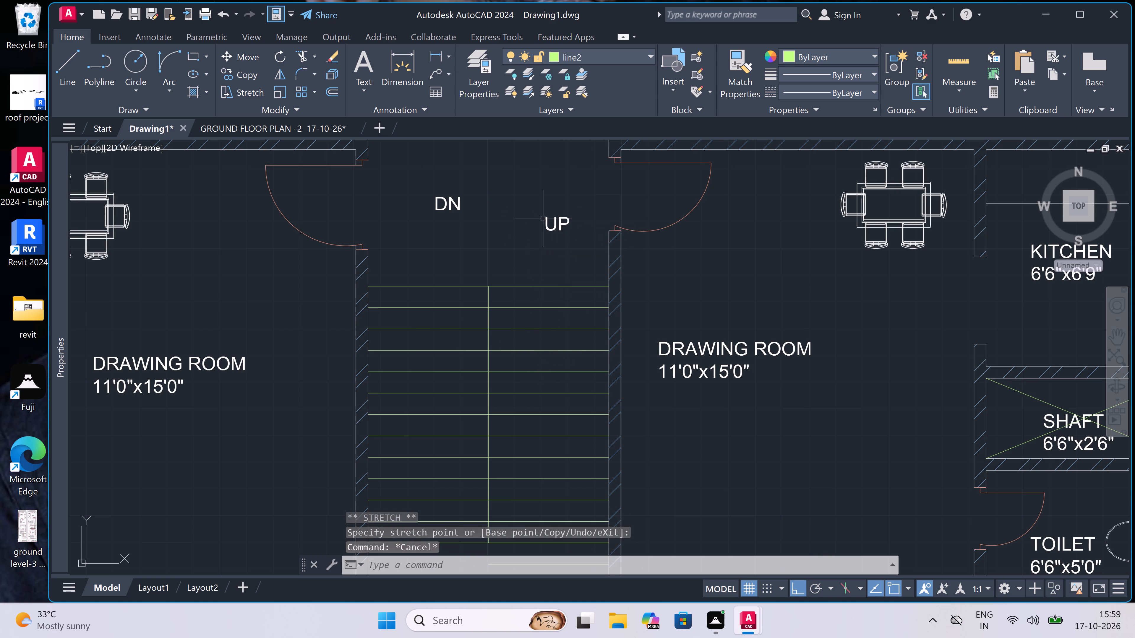
Draw the stair direction line from below UP down about 10'-2" past the treads, across above STAIR, and partway up the DN-side flight.
text(l)
key(space)
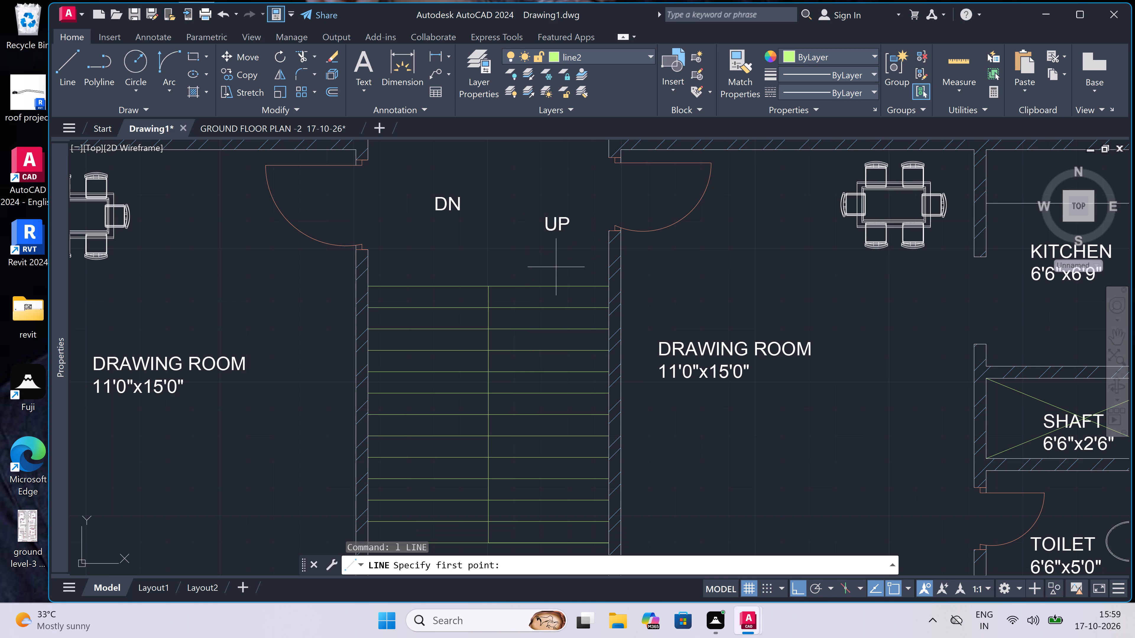
click(555, 255)
scroll(555, 255, down, 2)
scroll(560, 348, up, 3)
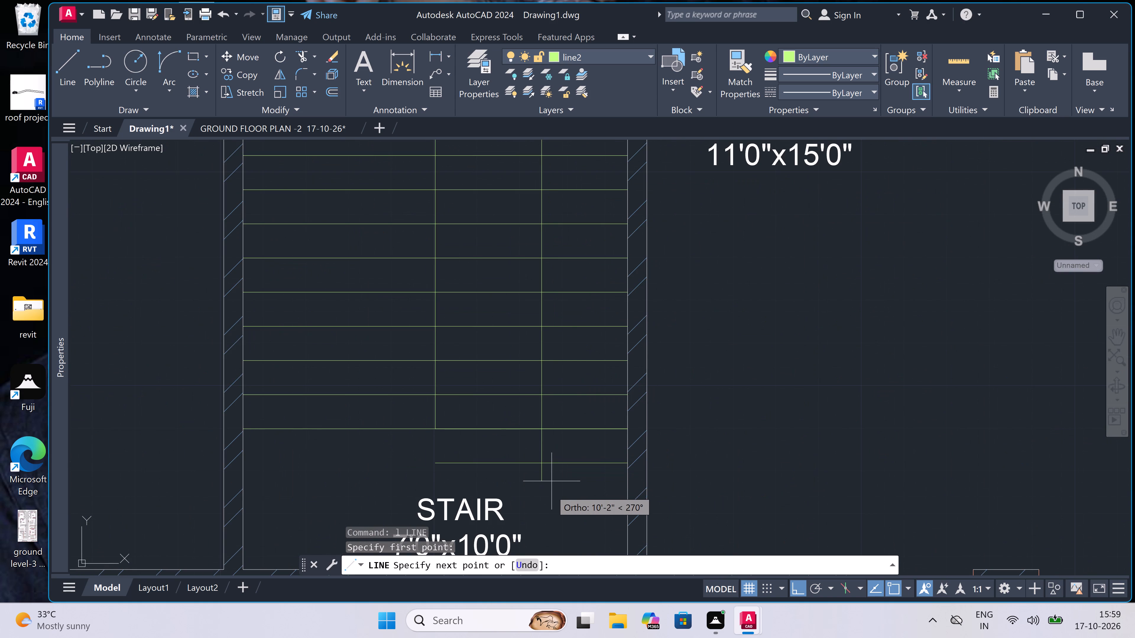
click(546, 479)
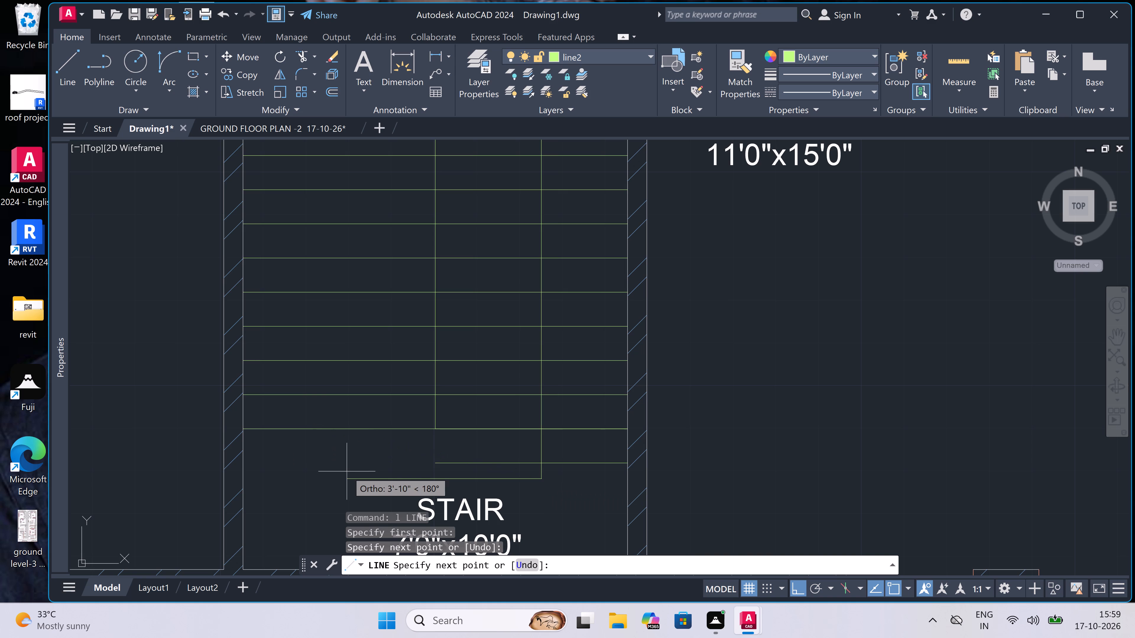
click(328, 469)
scroll(340, 386, down, 2)
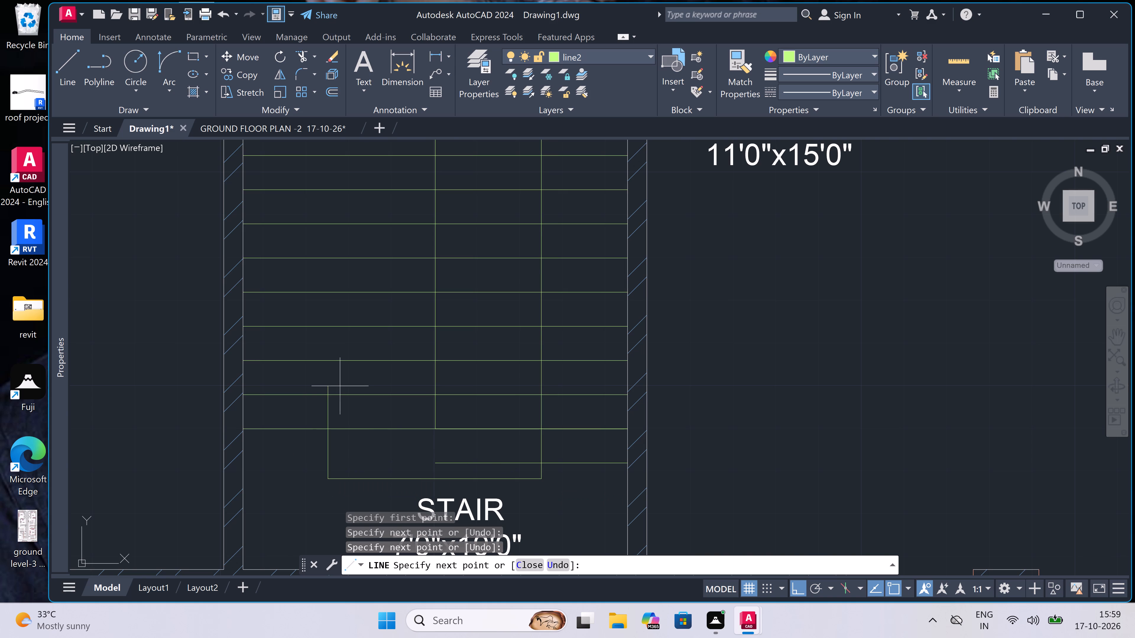
scroll(341, 314, up, 1)
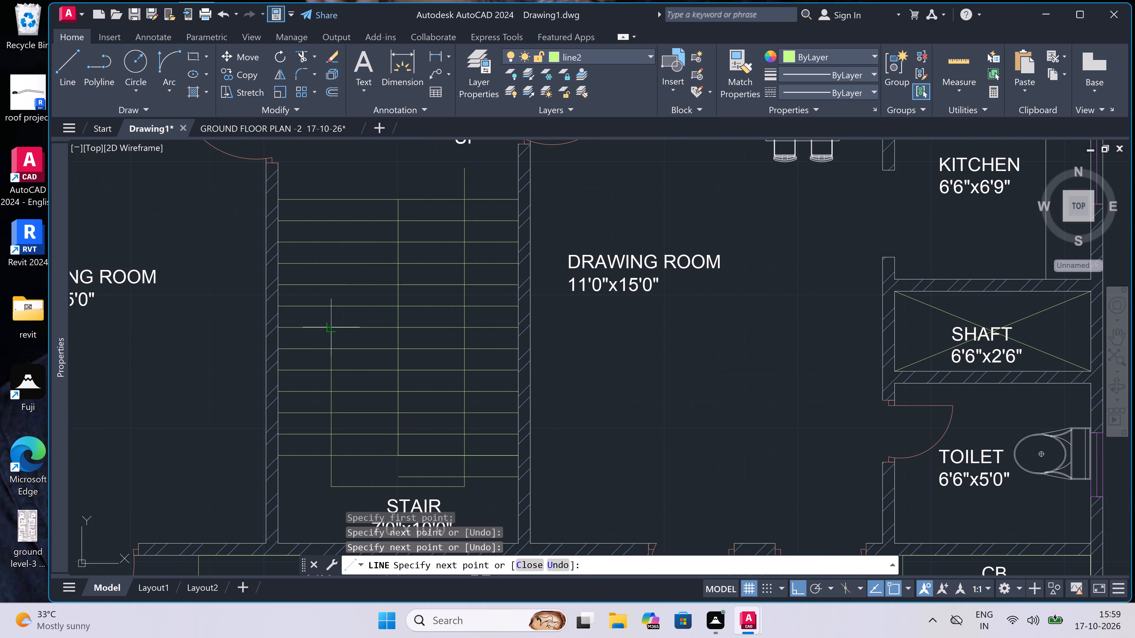
click(329, 330)
Draw a triangular arrowhead two treads tall at the DN-side end of the direction line, with its base on a tread line.
scroll(329, 330, up, 3)
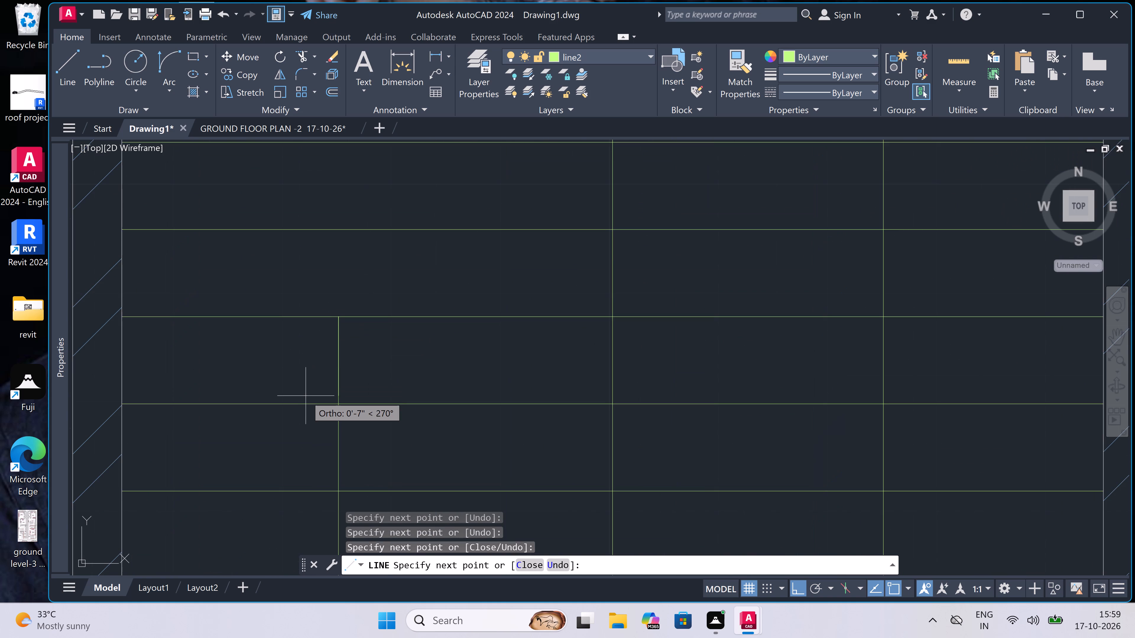
key(F8)
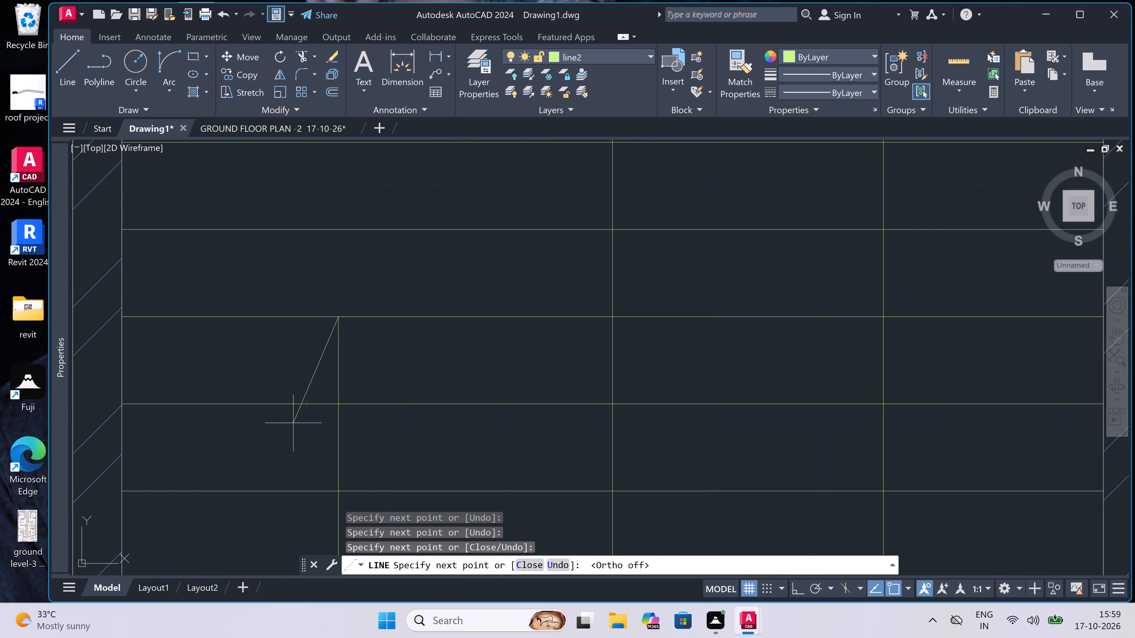
click(282, 491)
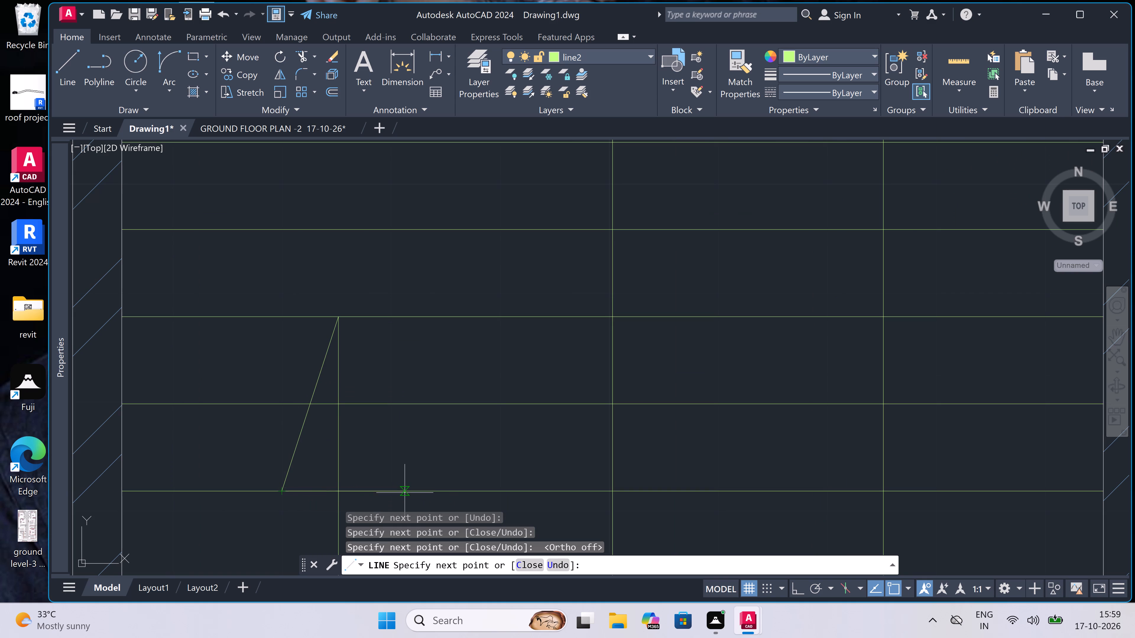
key(F8)
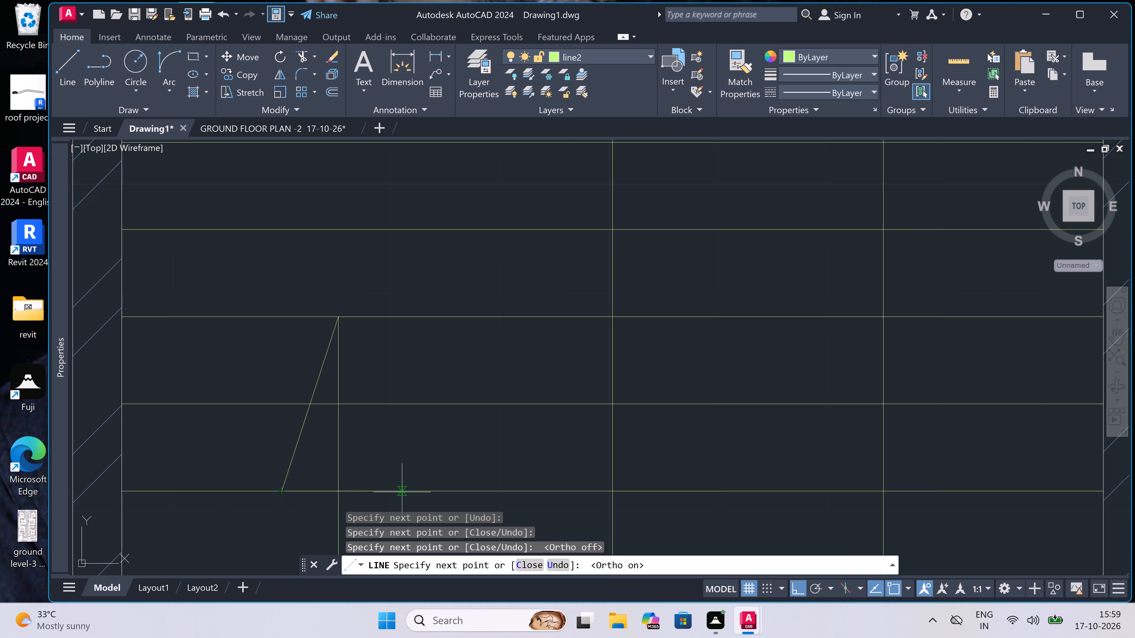
click(402, 492)
key(F8)
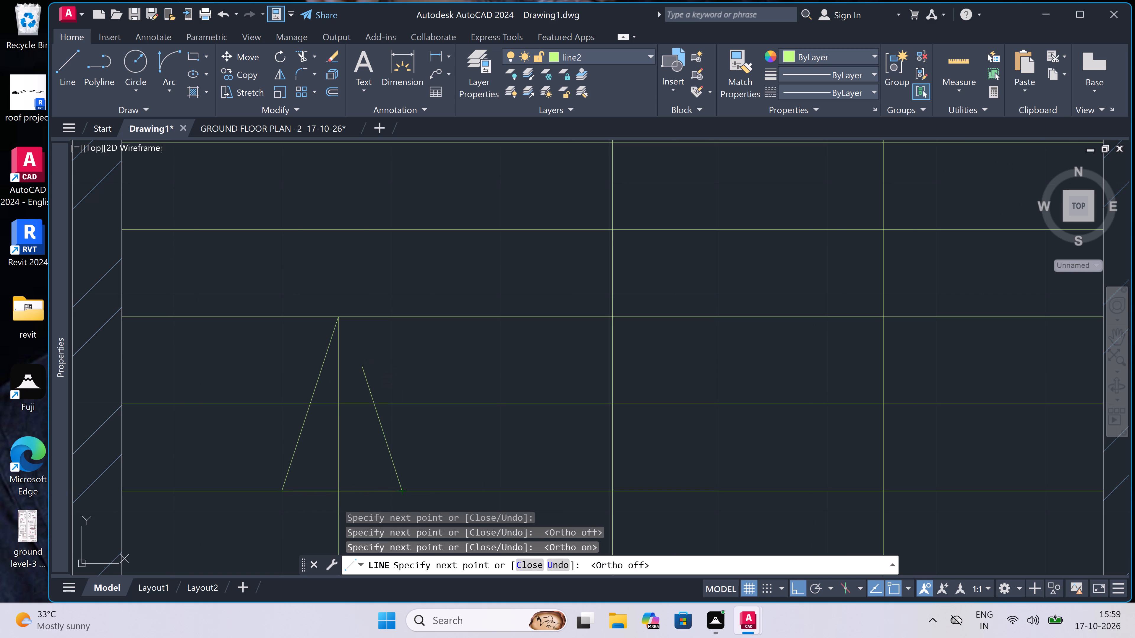
click(342, 313)
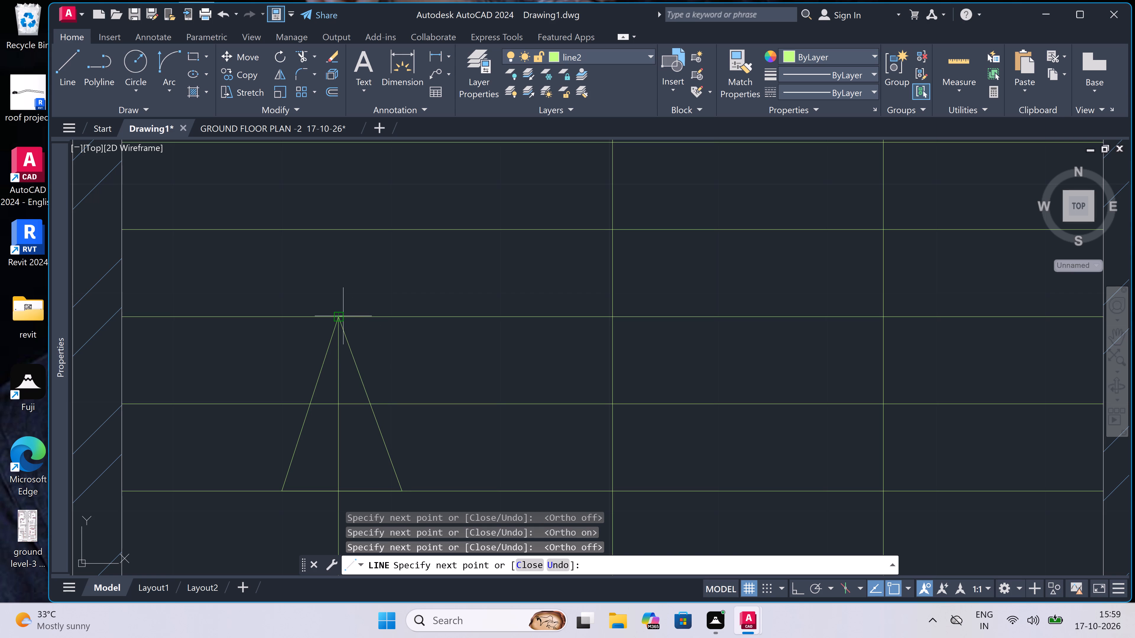
key(Escape)
Trim the tread line and the direction line that run through the inside of the arrowhead.
text(tr)
key(space)
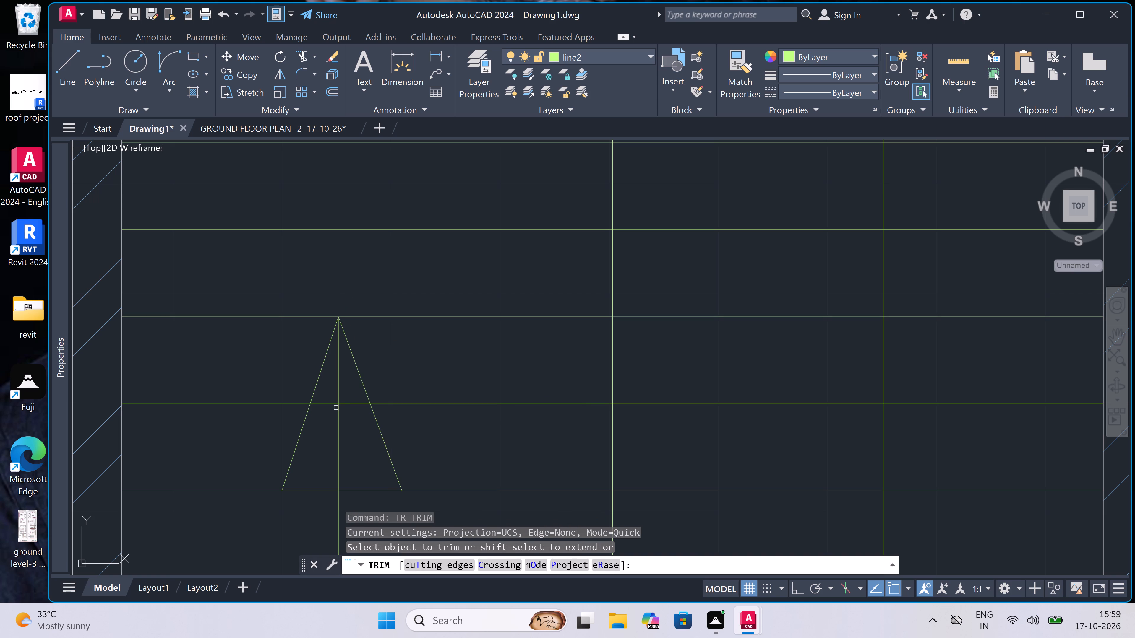
drag(331, 405, 326, 405)
click(335, 391)
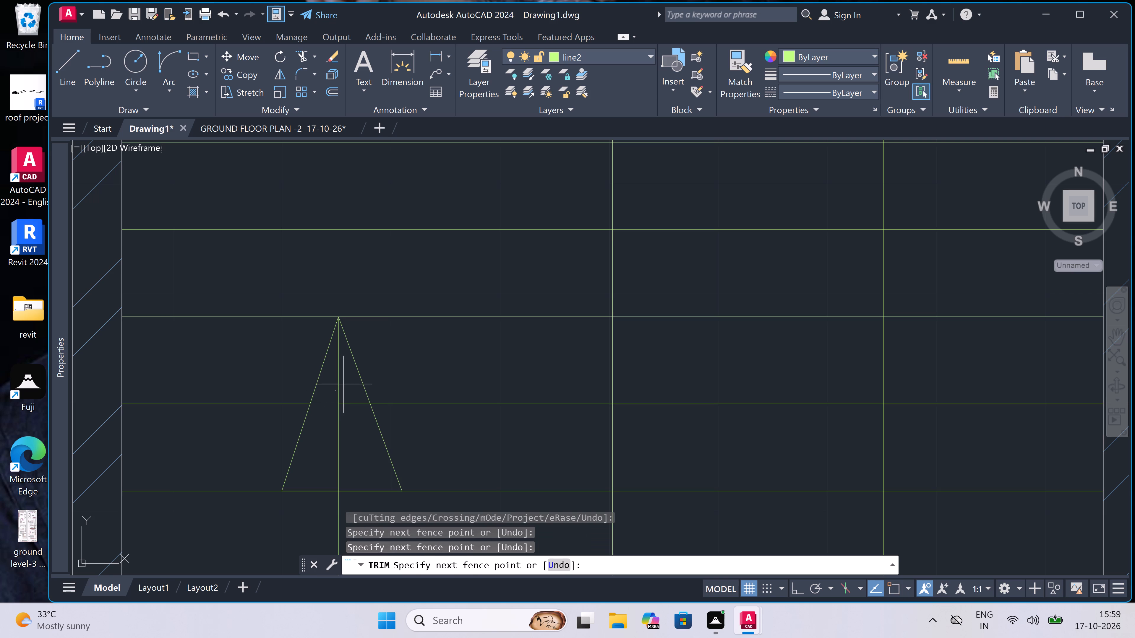
click(345, 383)
click(348, 386)
drag(351, 424, 346, 424)
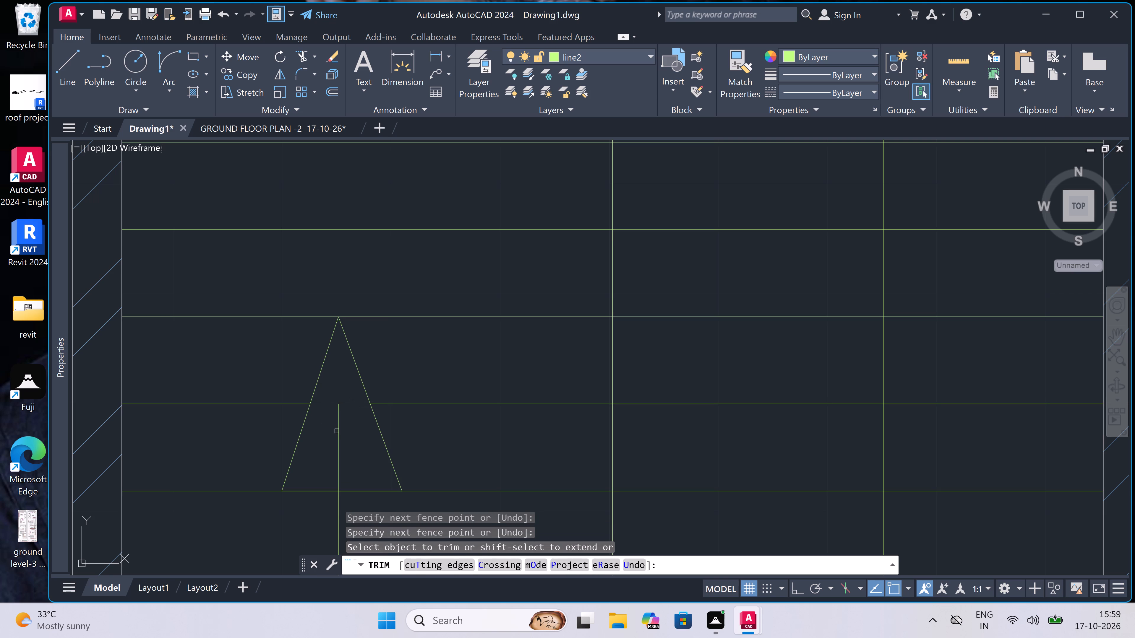
click(330, 434)
drag(344, 441, 339, 438)
scroll(338, 438, down, 4)
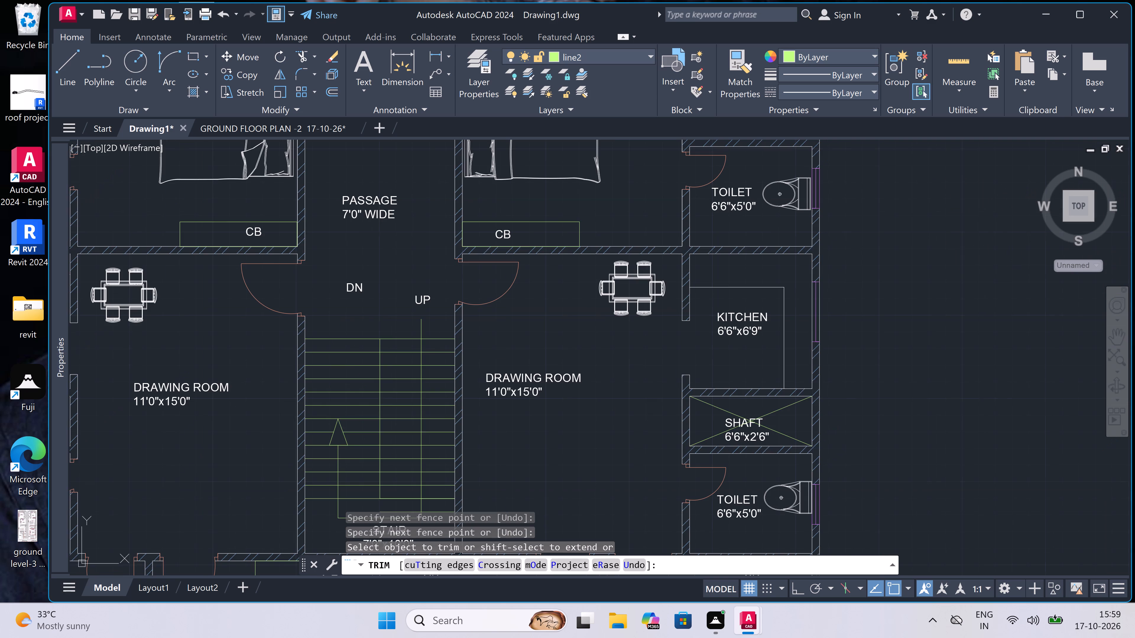
scroll(359, 329, up, 2)
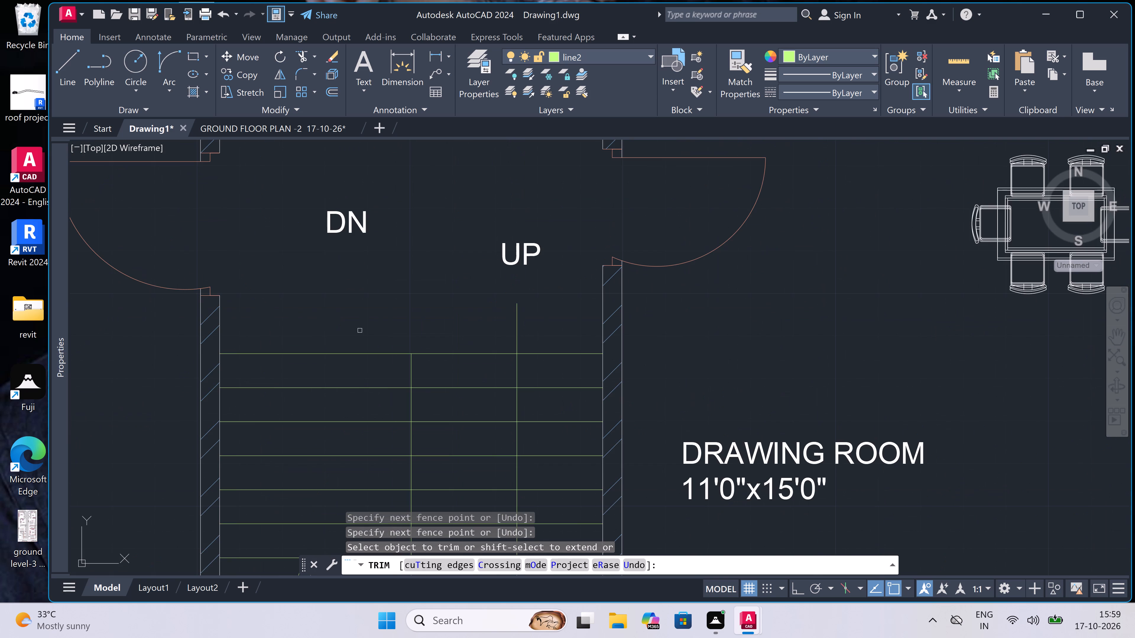
key(Escape)
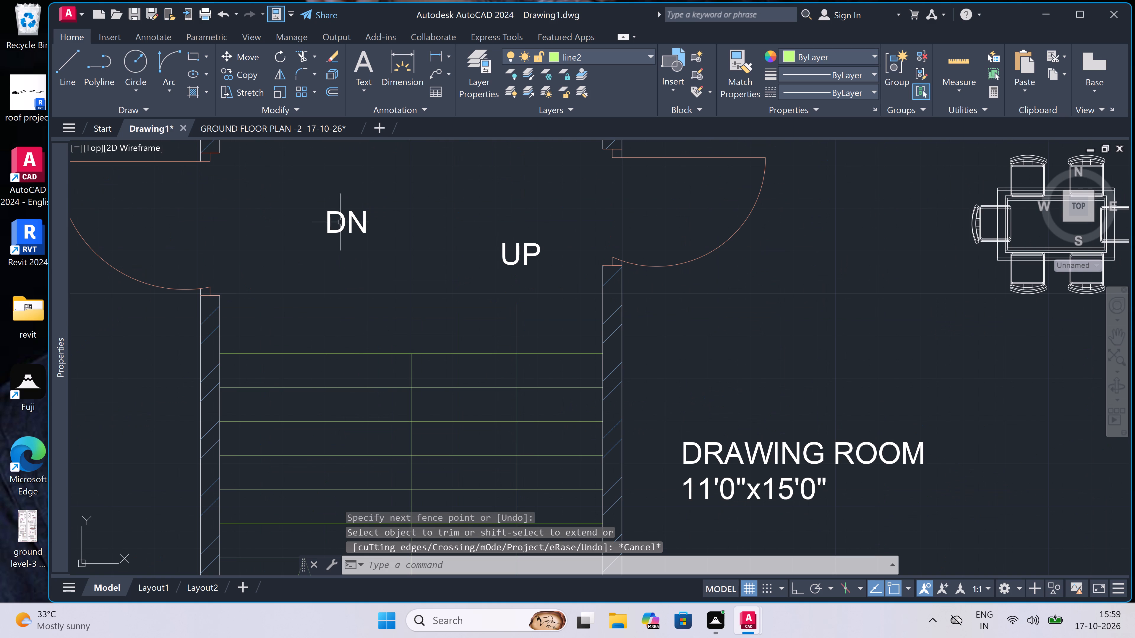
Move the DN label down onto the treads, just above the tip of the arrowhead.
click(340, 222)
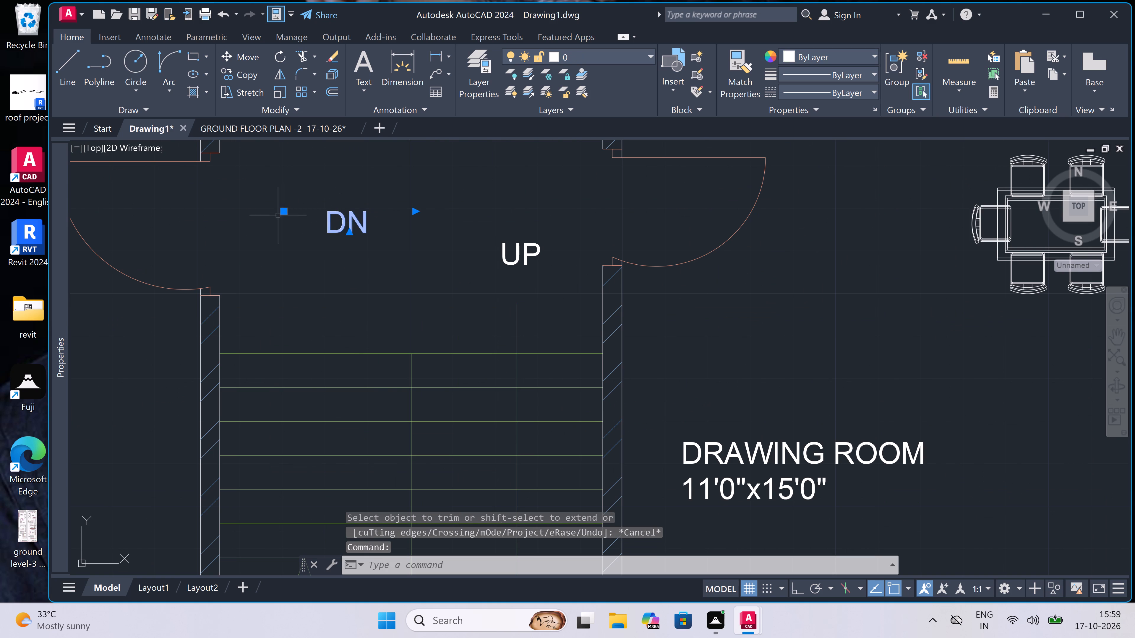
drag(281, 212, 284, 214)
scroll(325, 287, down, 3)
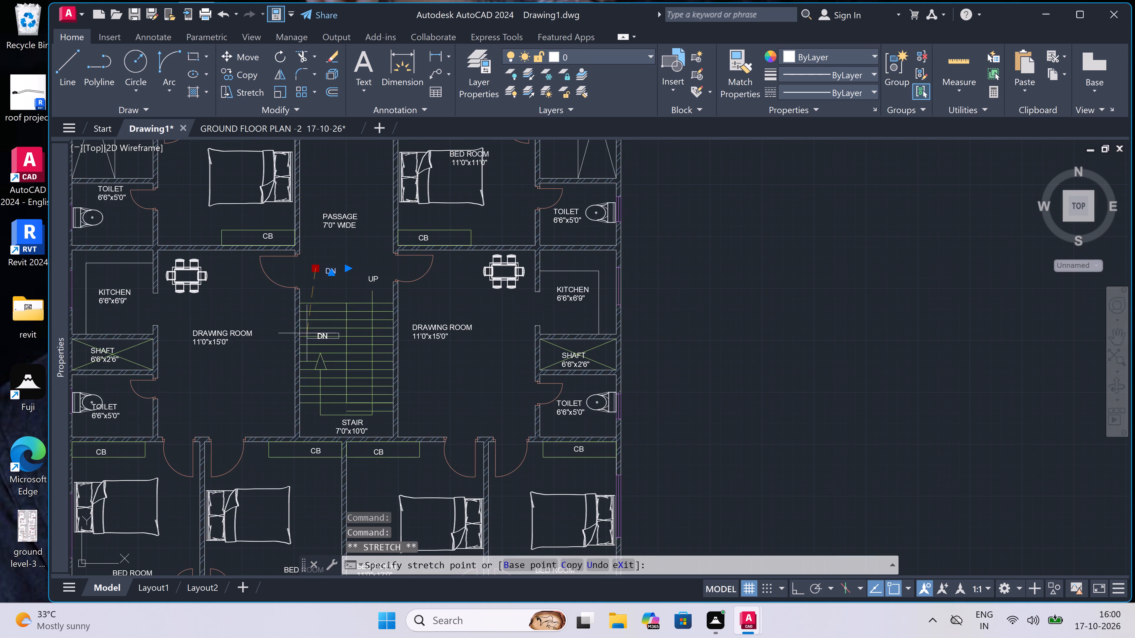
scroll(307, 338, up, 6)
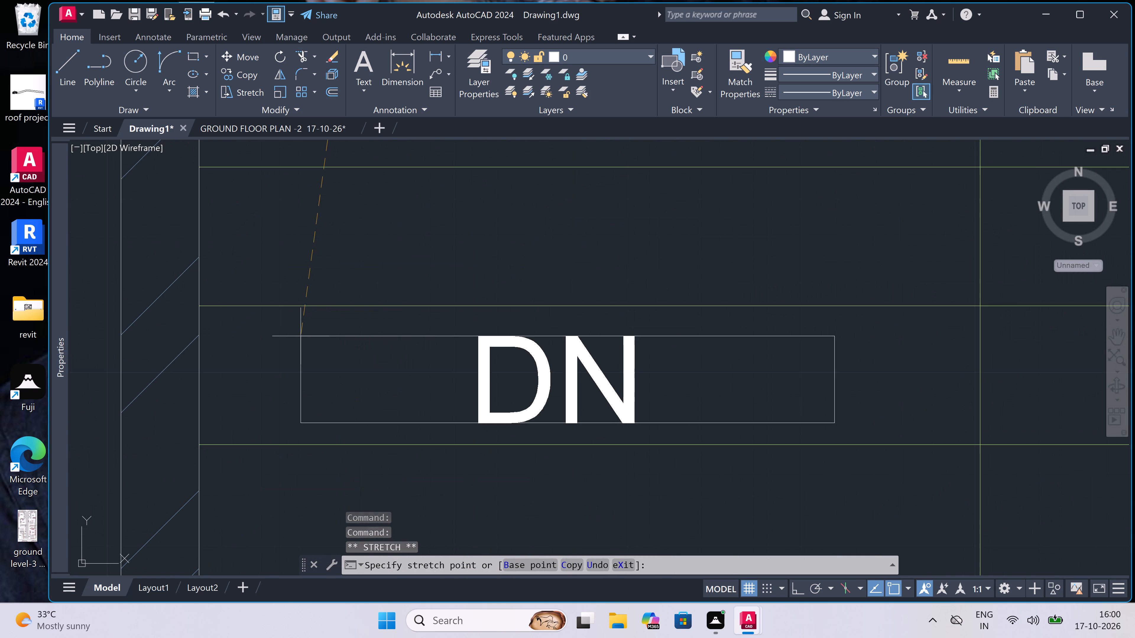
click(291, 331)
scroll(291, 331, down, 4)
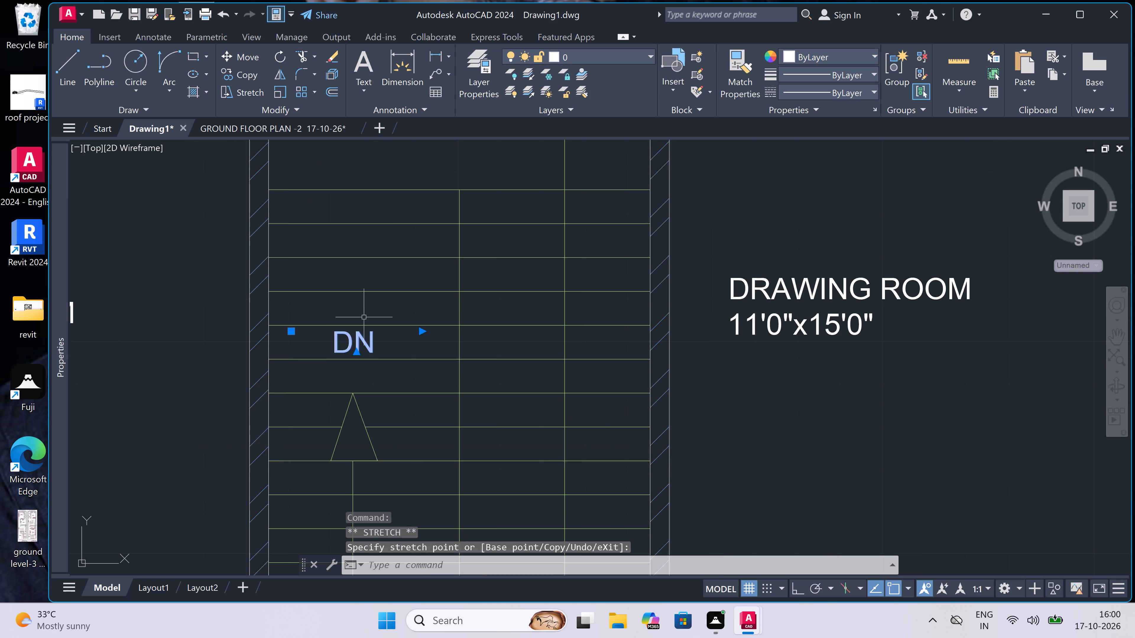
key(Escape)
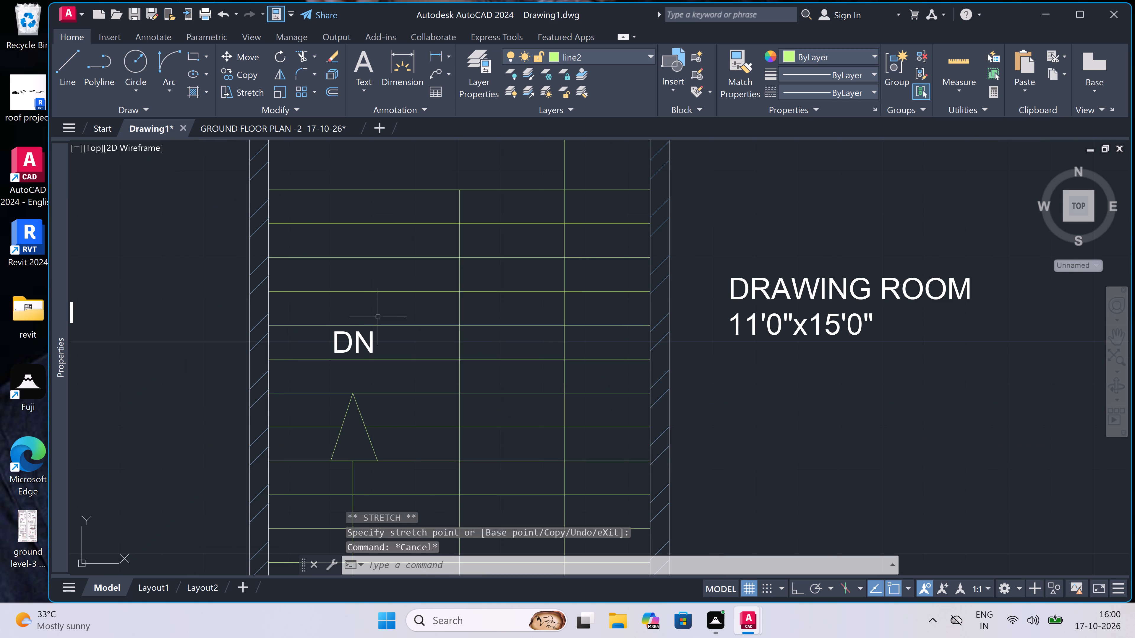
Move the DRAWING ROOM label west of the stair about 1'-10" horizontally away from the stair.
scroll(382, 324, down, 5)
scroll(382, 323, up, 1)
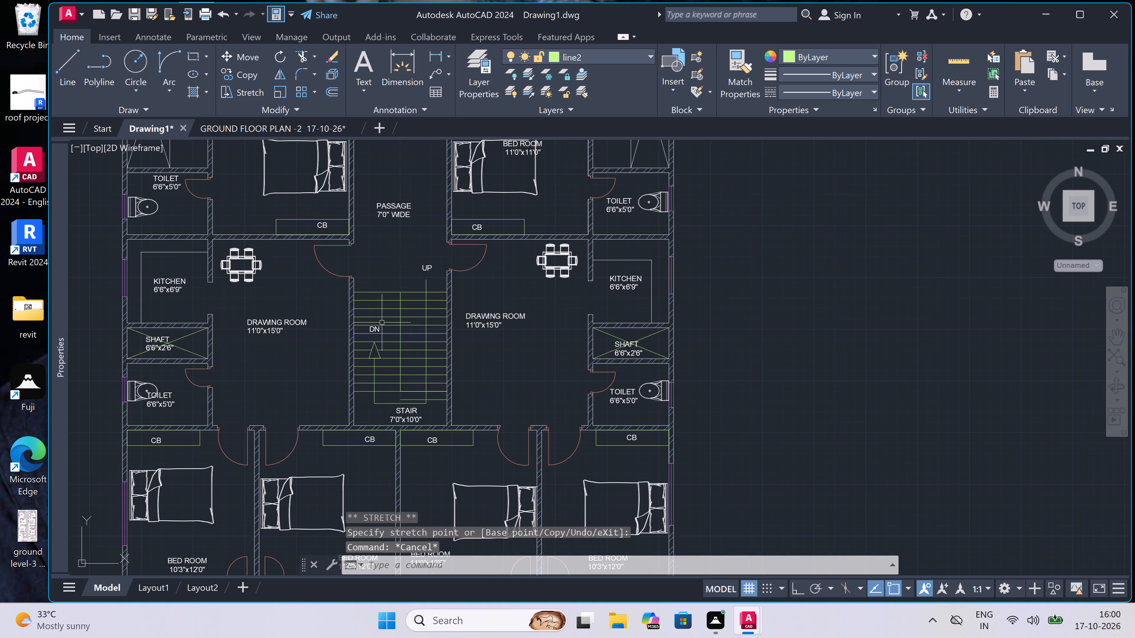
scroll(258, 328, up, 1)
click(259, 323)
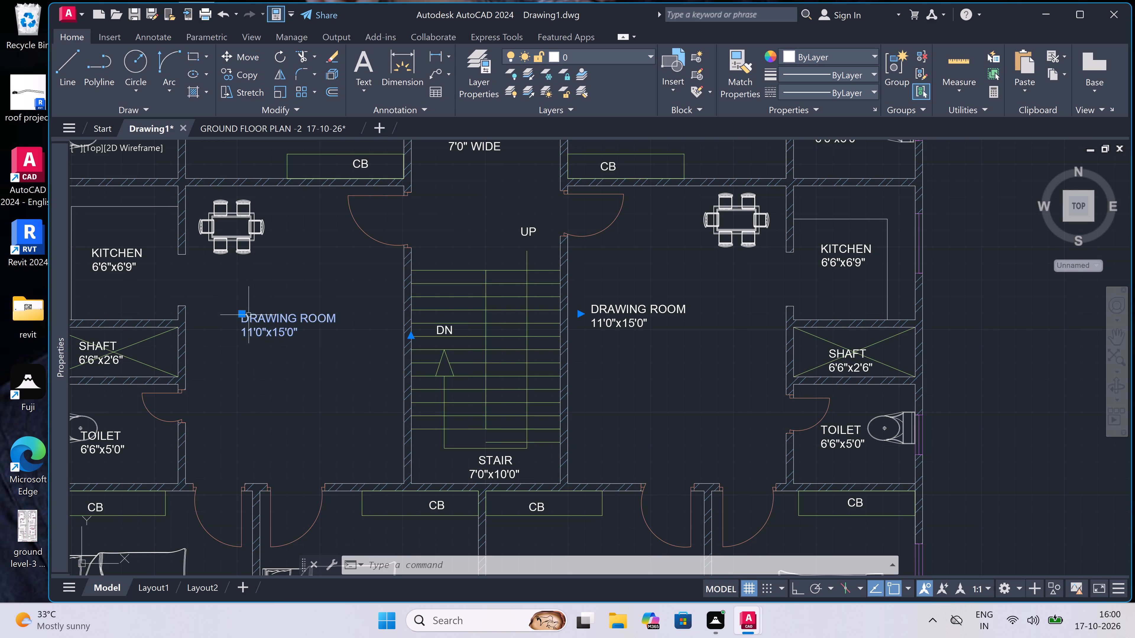
click(240, 311)
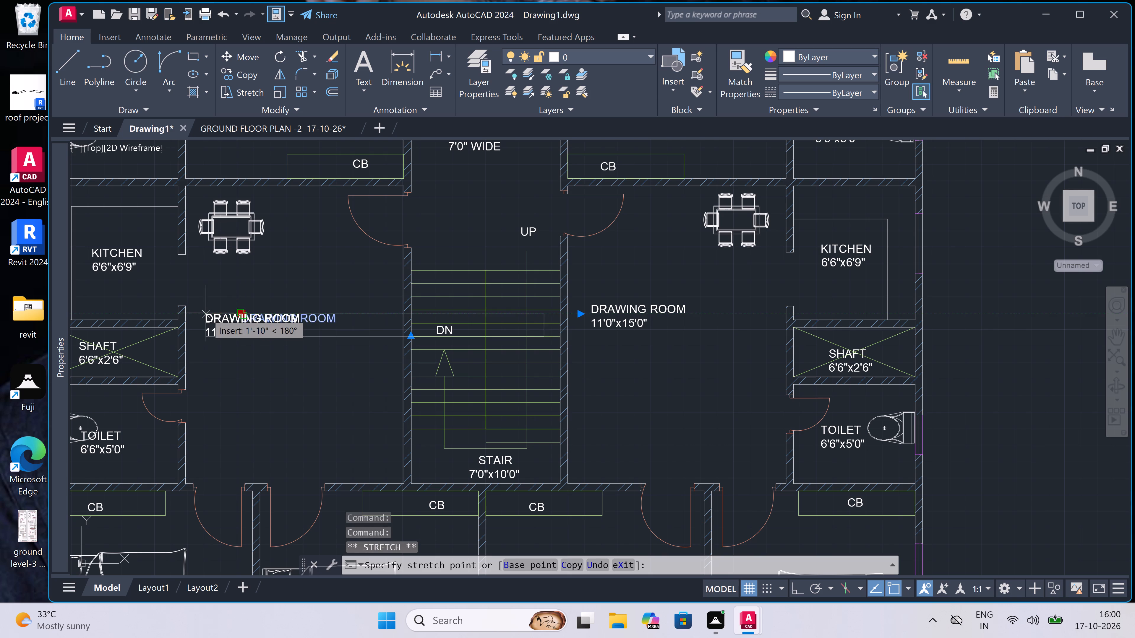
click(206, 314)
key(Escape)
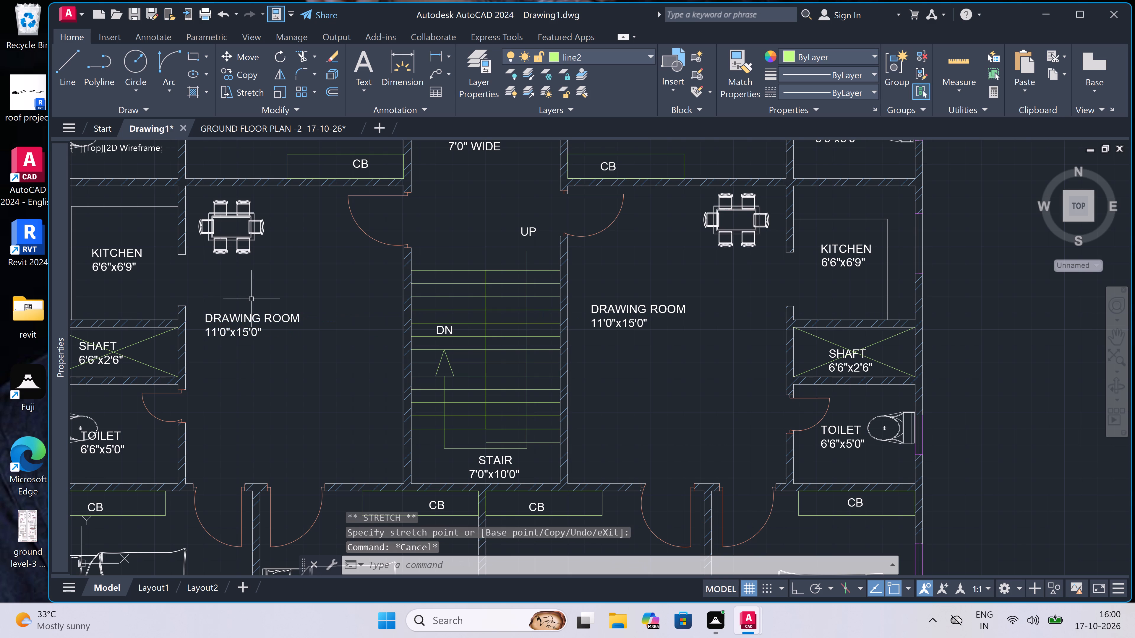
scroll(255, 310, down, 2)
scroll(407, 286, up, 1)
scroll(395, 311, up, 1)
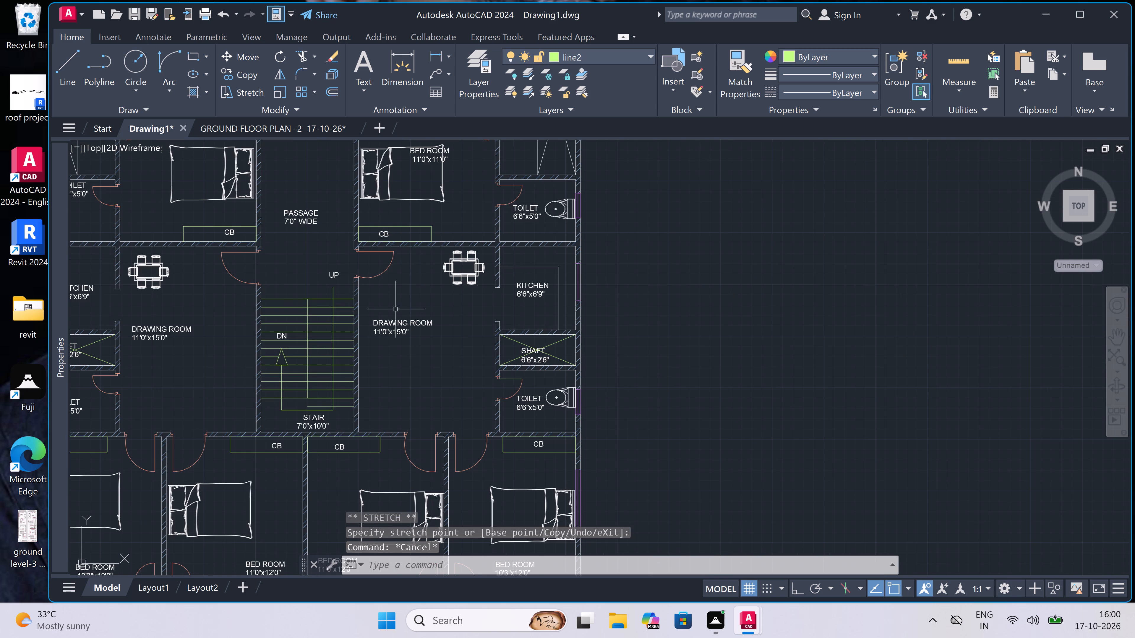
Move the DRAWING ROOM label east of the stair up and away from the stair, just below the dining table.
click(381, 332)
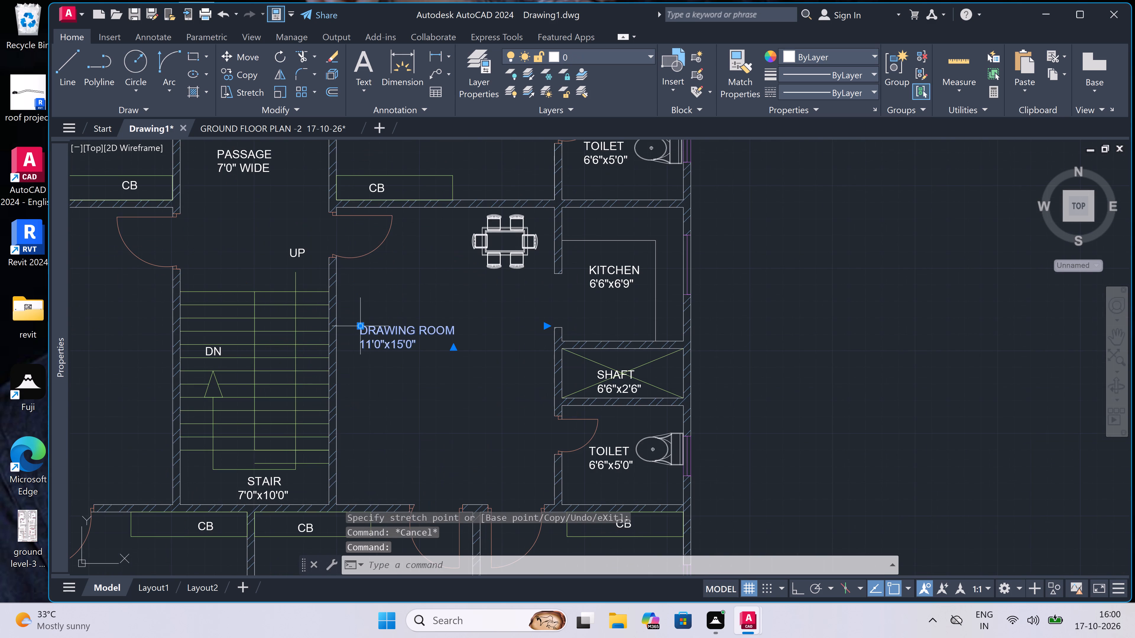
click(363, 327)
click(429, 290)
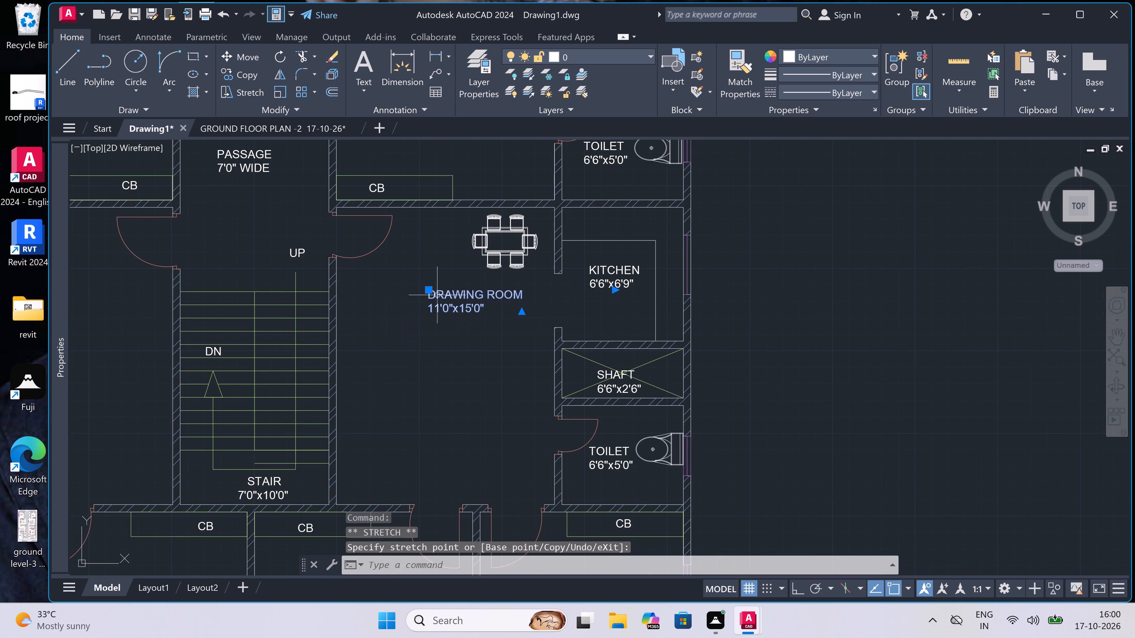
key(Escape)
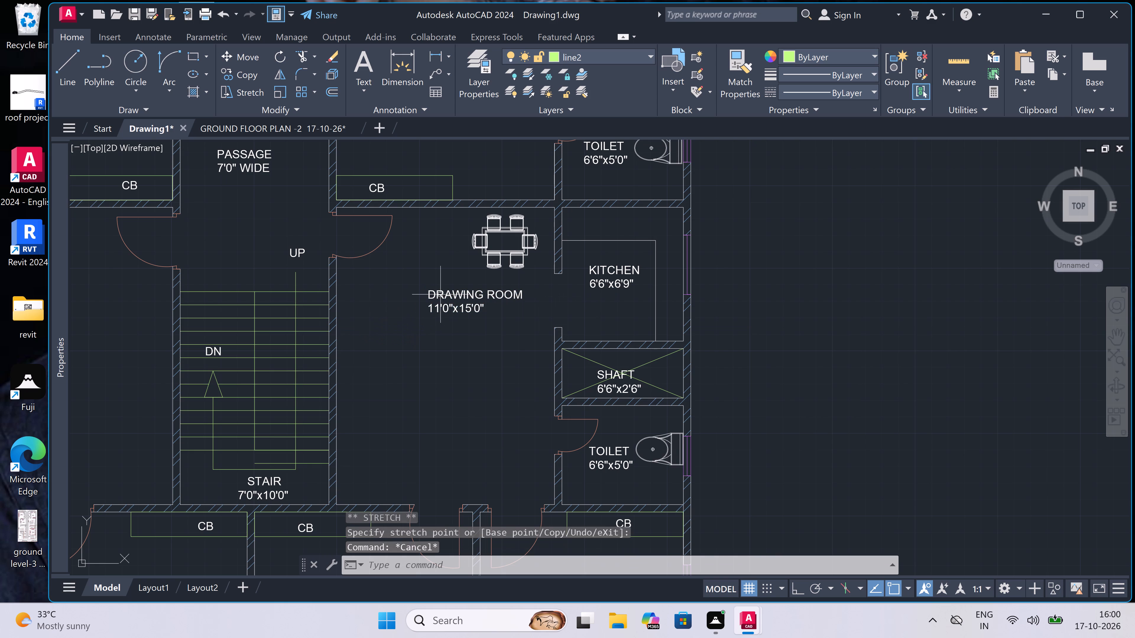
Examine the whole floor plan and the room labels of its upper flats.
scroll(263, 354, down, 2)
scroll(340, 329, down, 1)
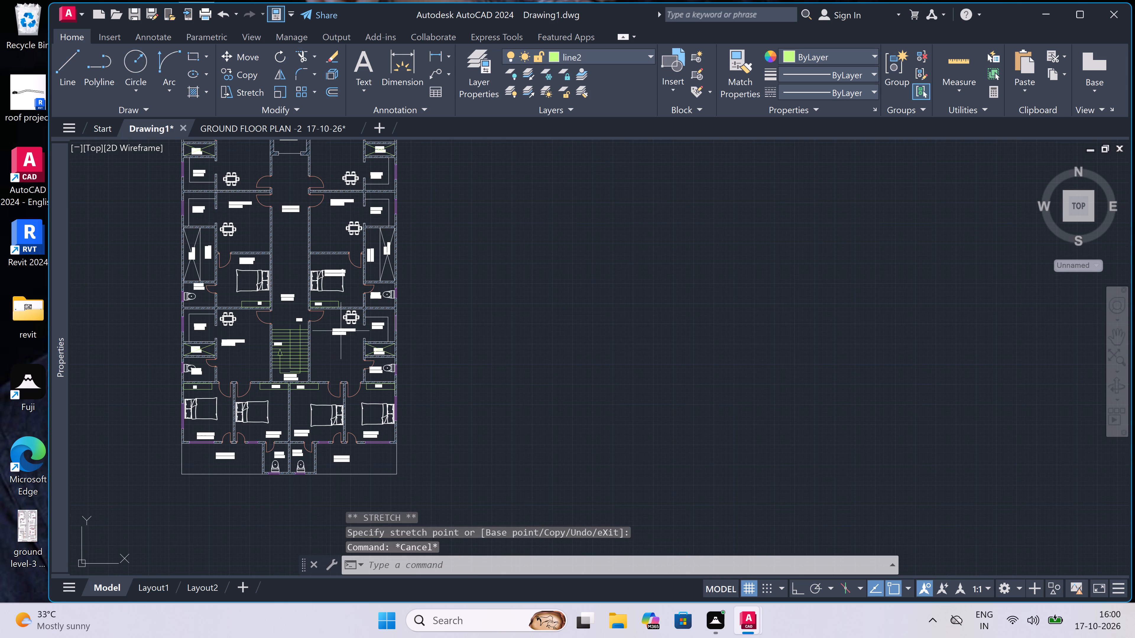
scroll(335, 374, up, 2)
scroll(335, 374, down, 2)
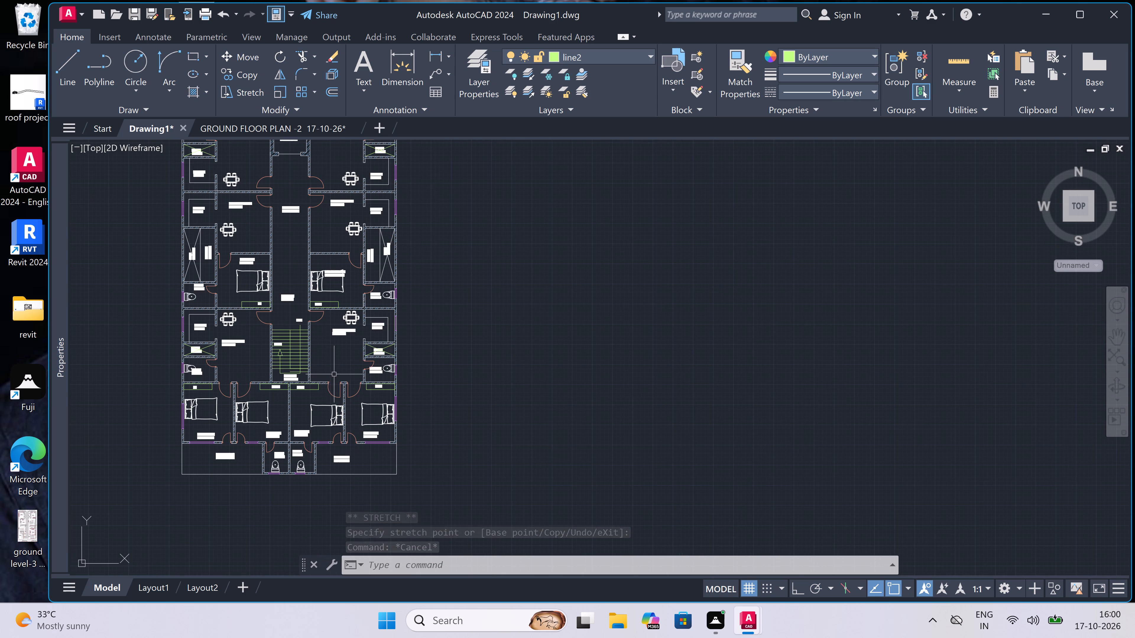
scroll(346, 384, up, 3)
scroll(346, 384, down, 2)
scroll(343, 351, down, 3)
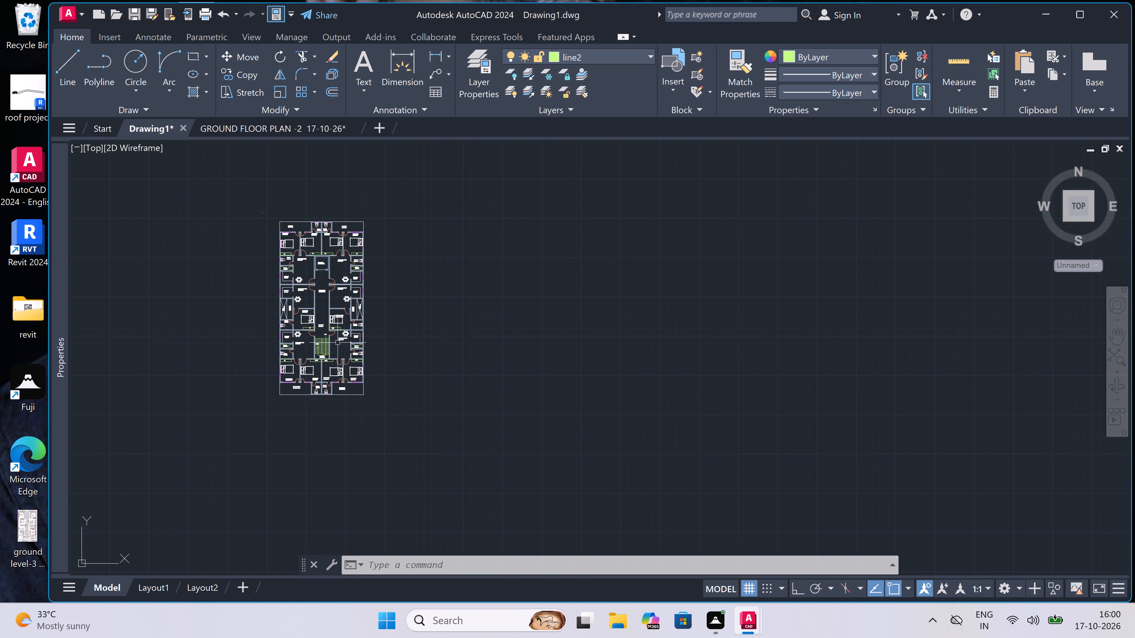
scroll(315, 244, up, 3)
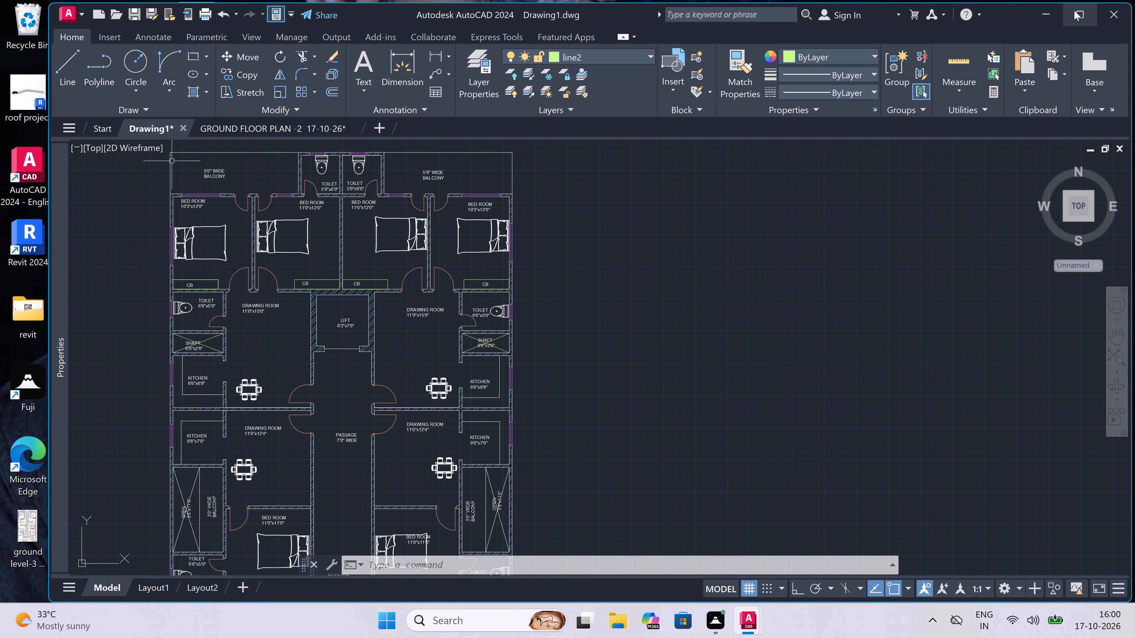
Maximize the application window.
drag(1087, 9, 1084, 8)
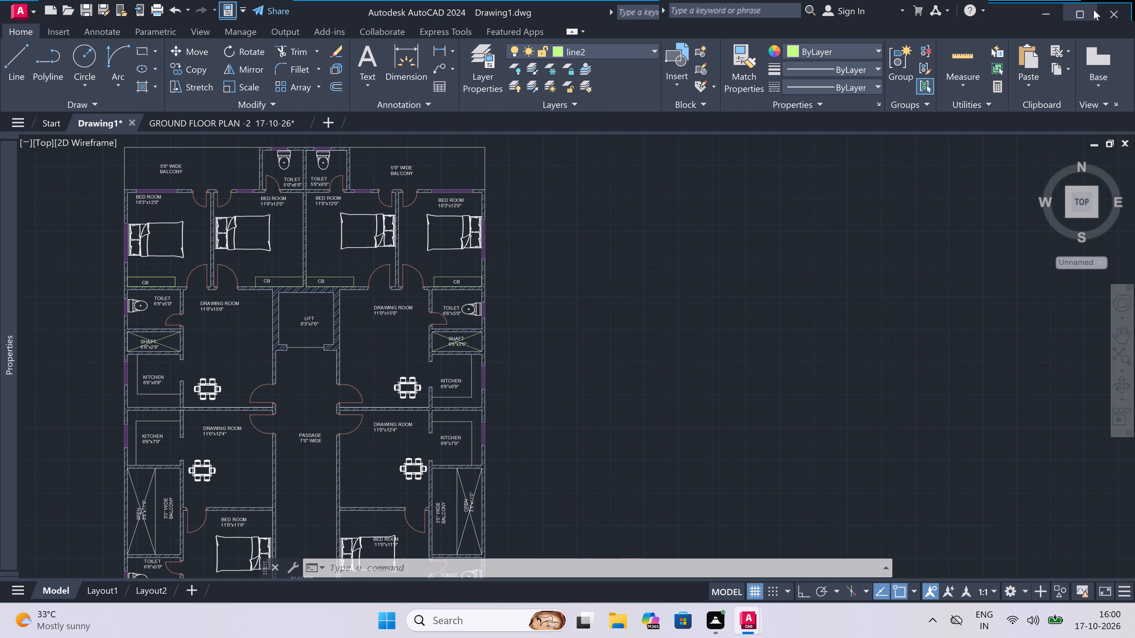
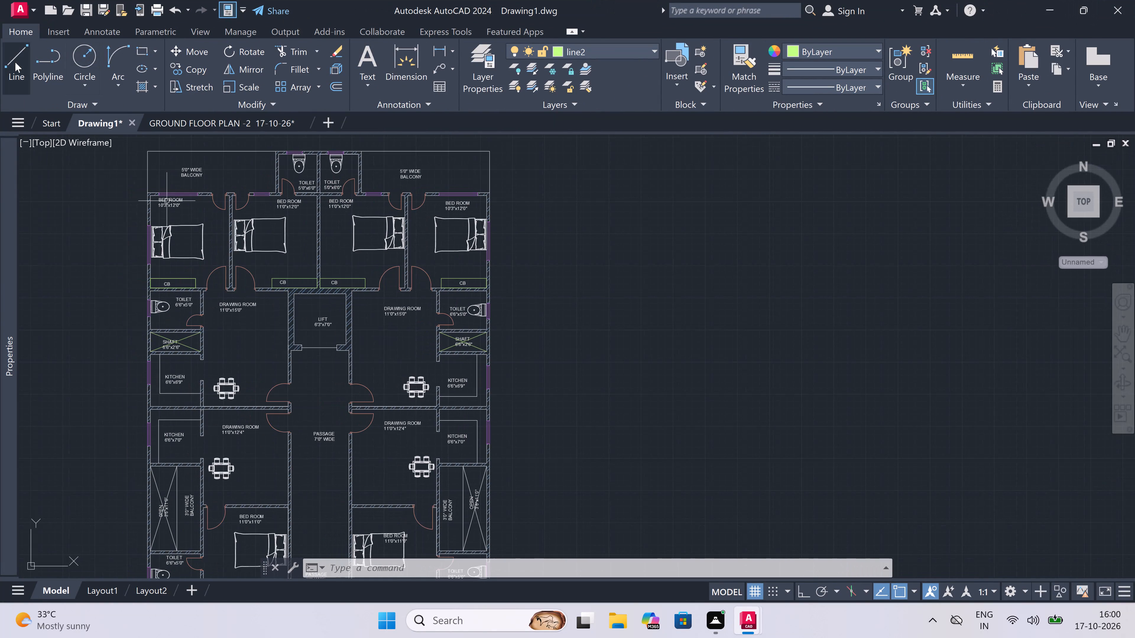
Open the recent drawing living_room_furniture (1).dwg.
click(20, 6)
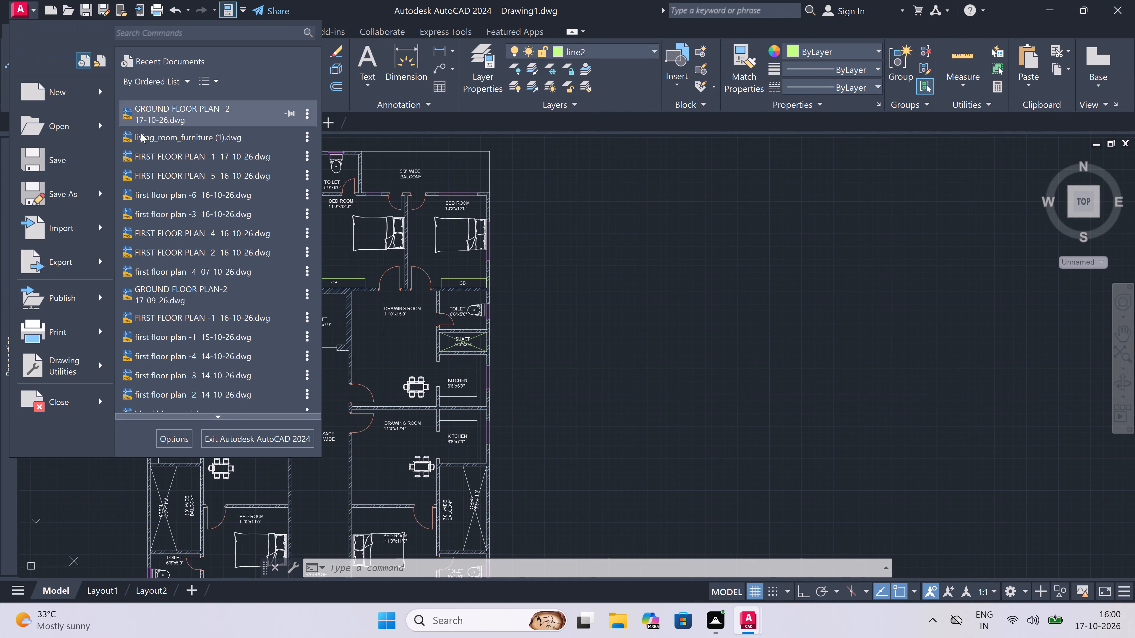
double_click(166, 132)
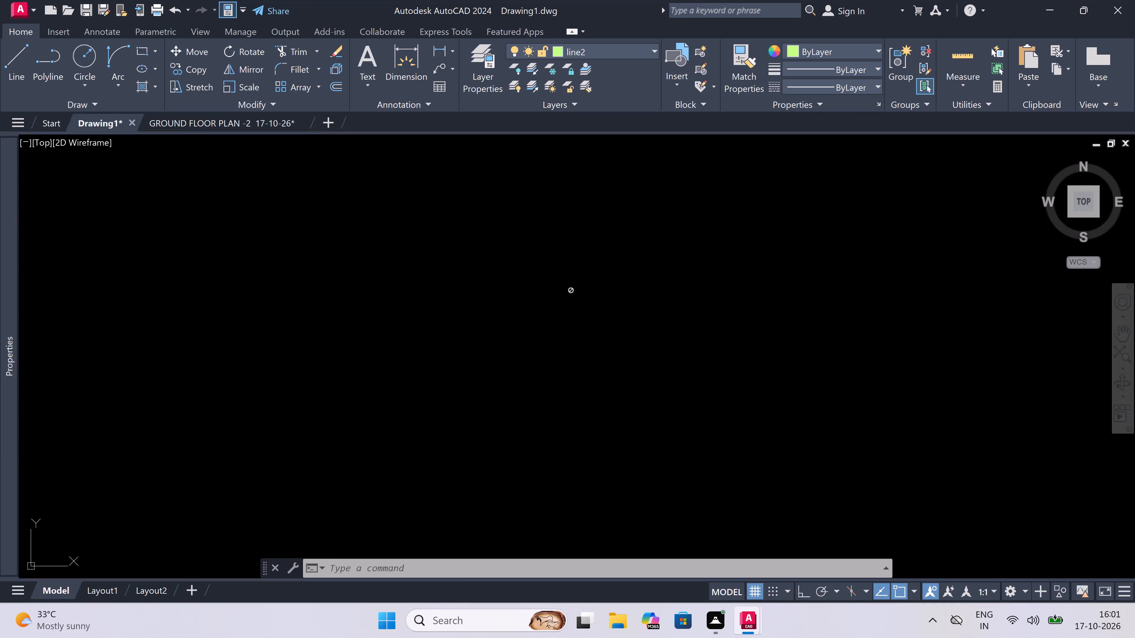
Copy the two-seater sofa set with two armchairs and a rectangular coffee table to the clipboard.
scroll(429, 309, down, 4)
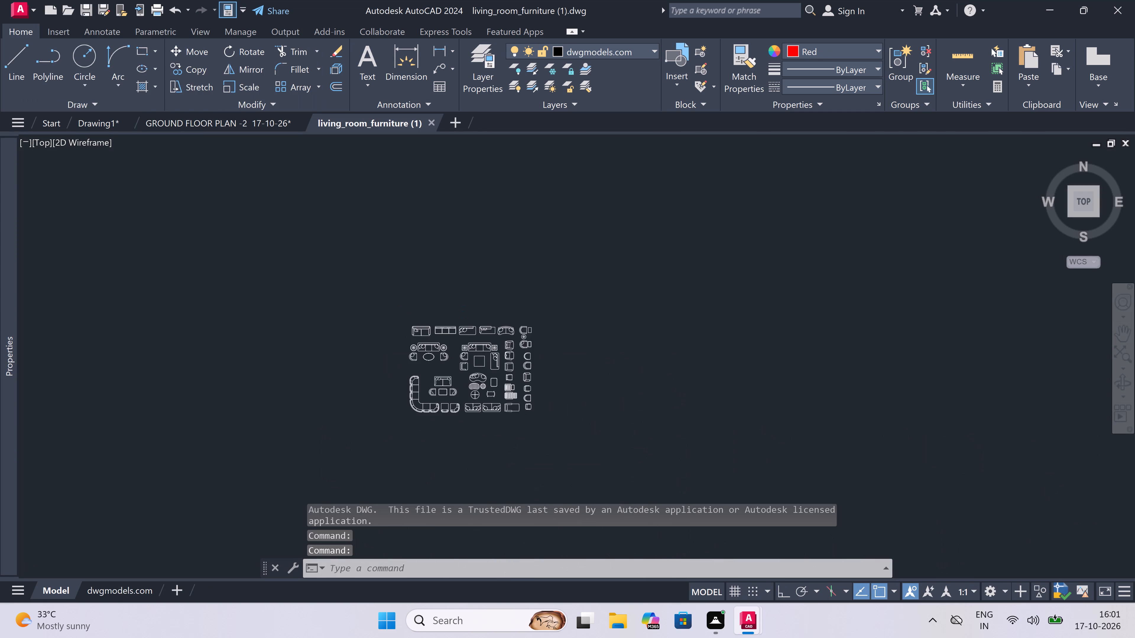
scroll(511, 315, up, 1)
scroll(510, 314, down, 1)
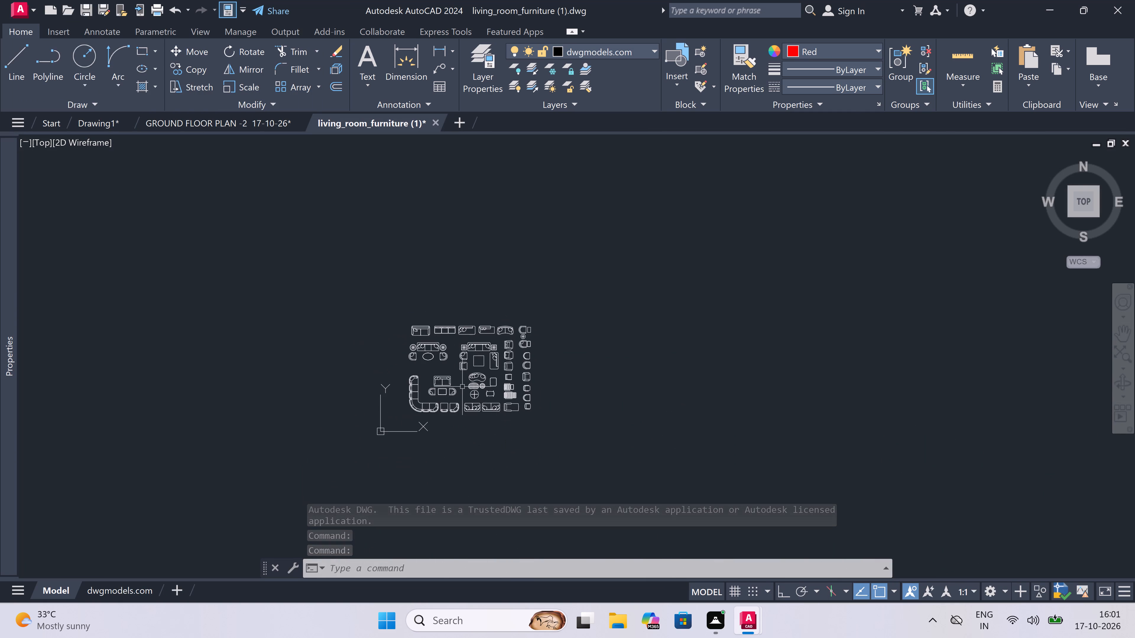
scroll(442, 368, up, 3)
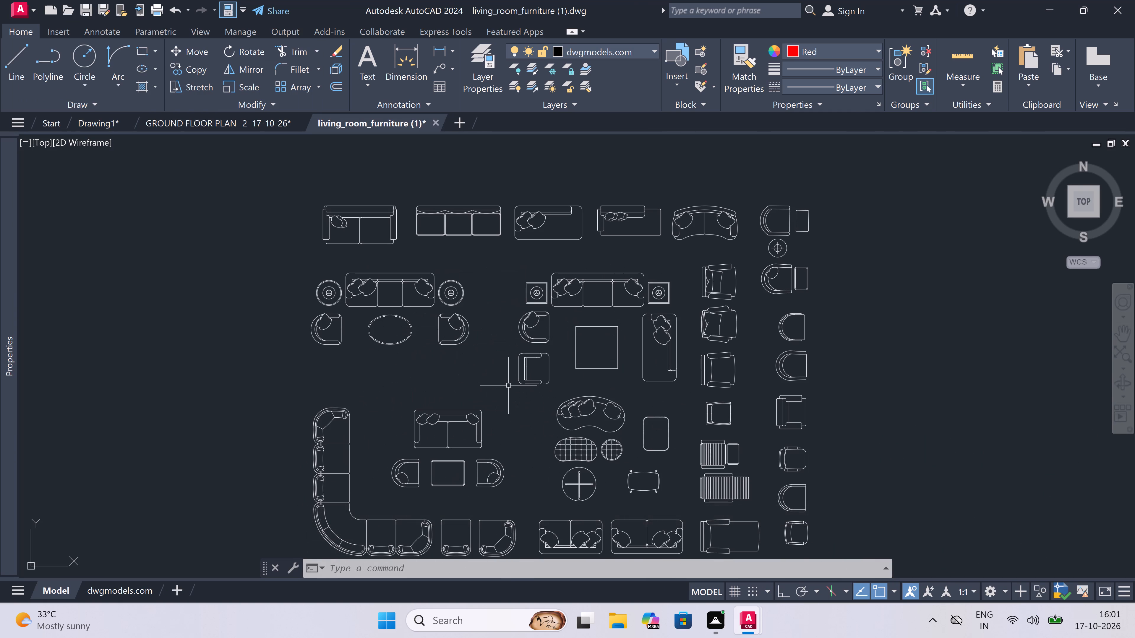
click(510, 392)
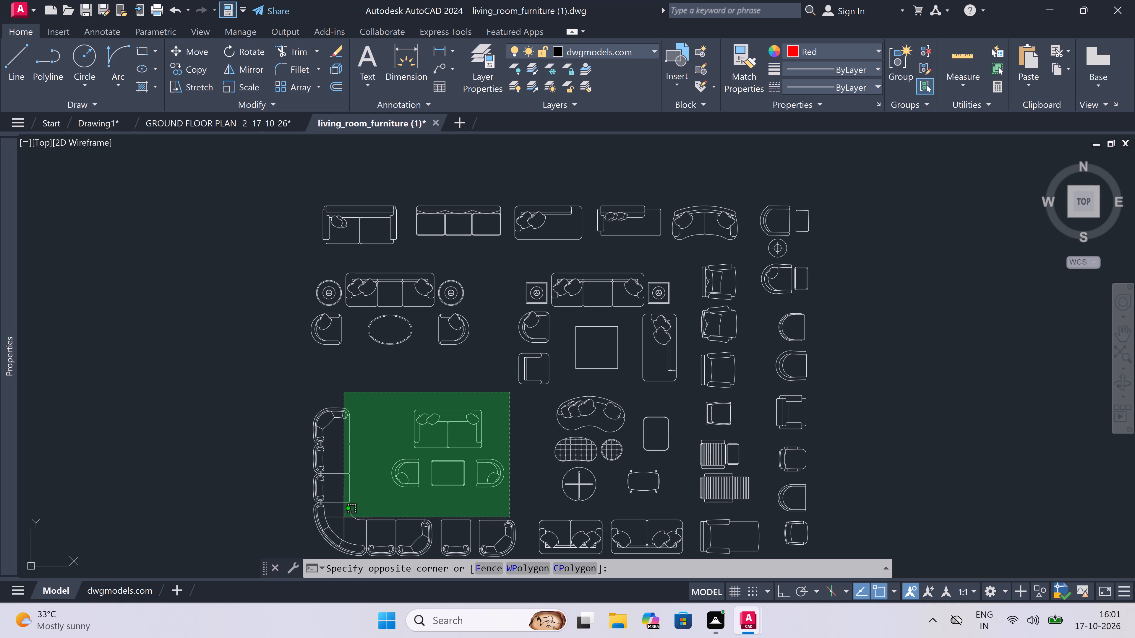
click(368, 502)
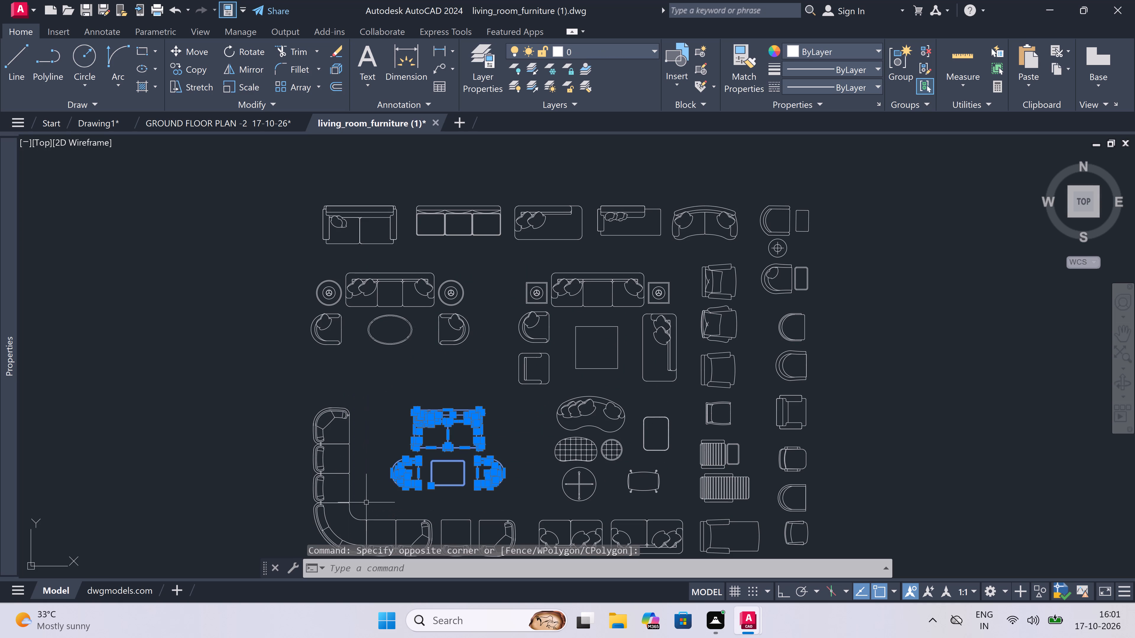
key(ctrl+c)
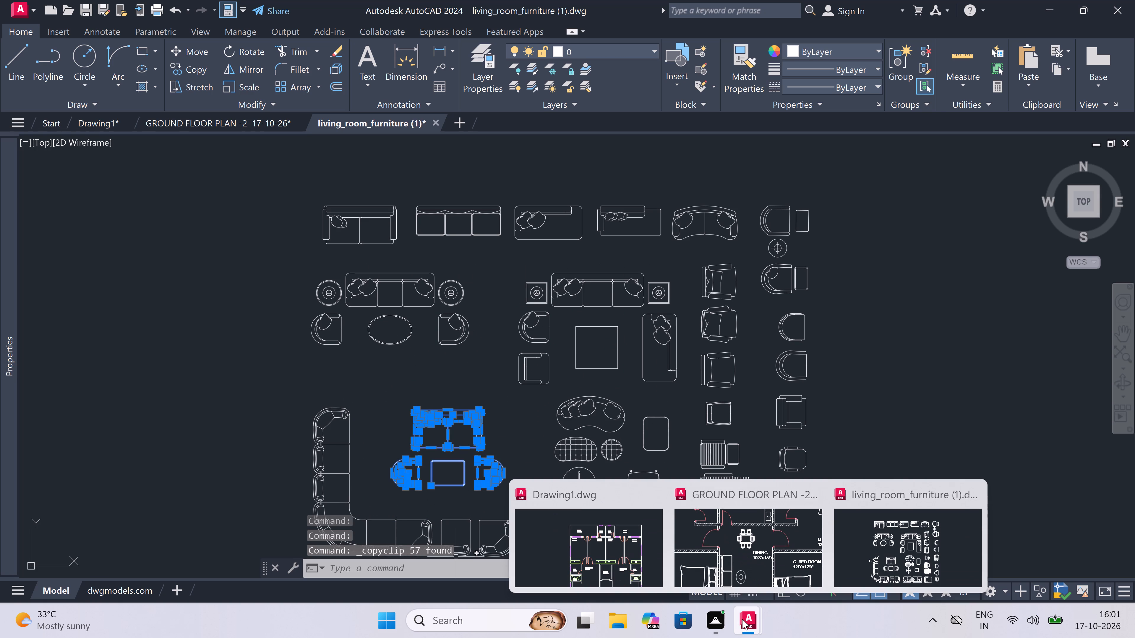
Switch to Drawing1 and paste the sofa set in the empty area just east of the floor plan.
click(633, 559)
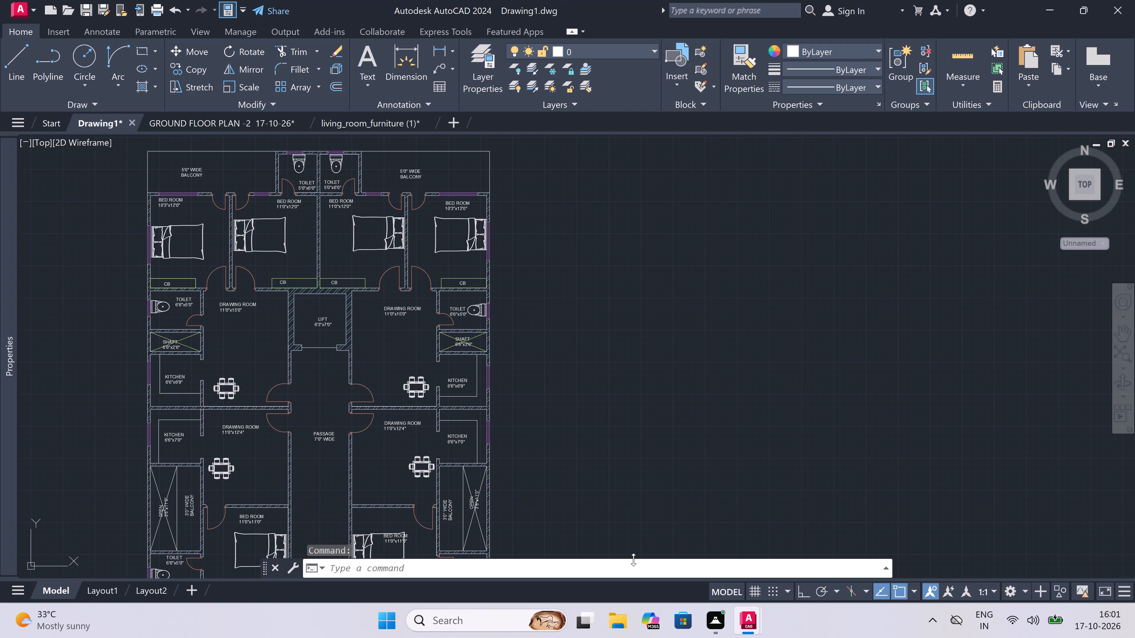
key(ctrl+v)
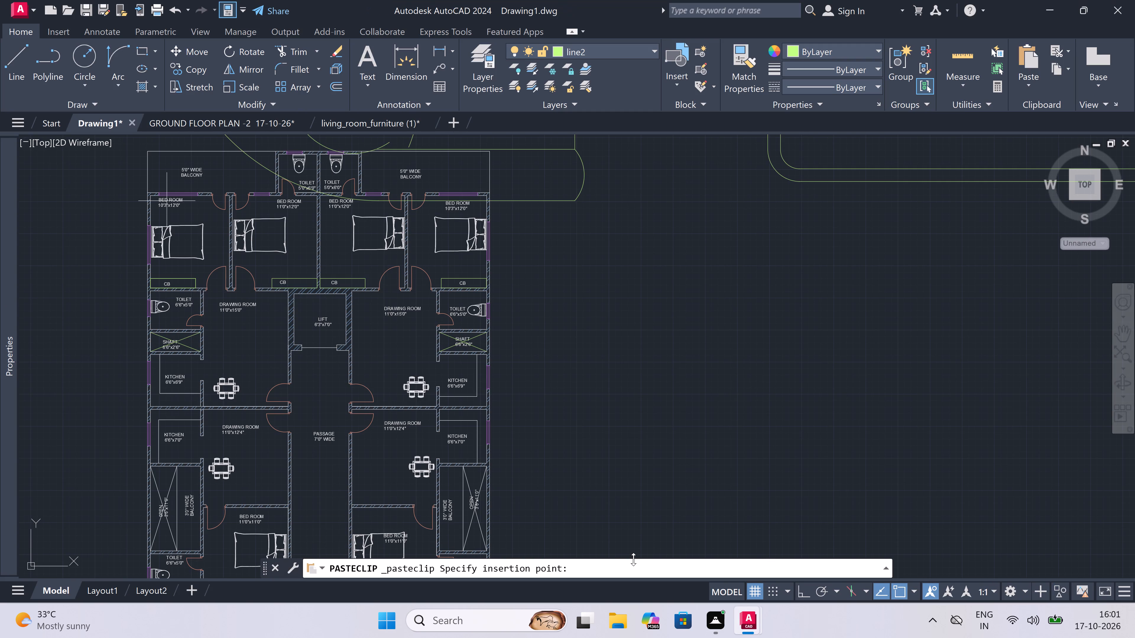
scroll(471, 445, down, 7)
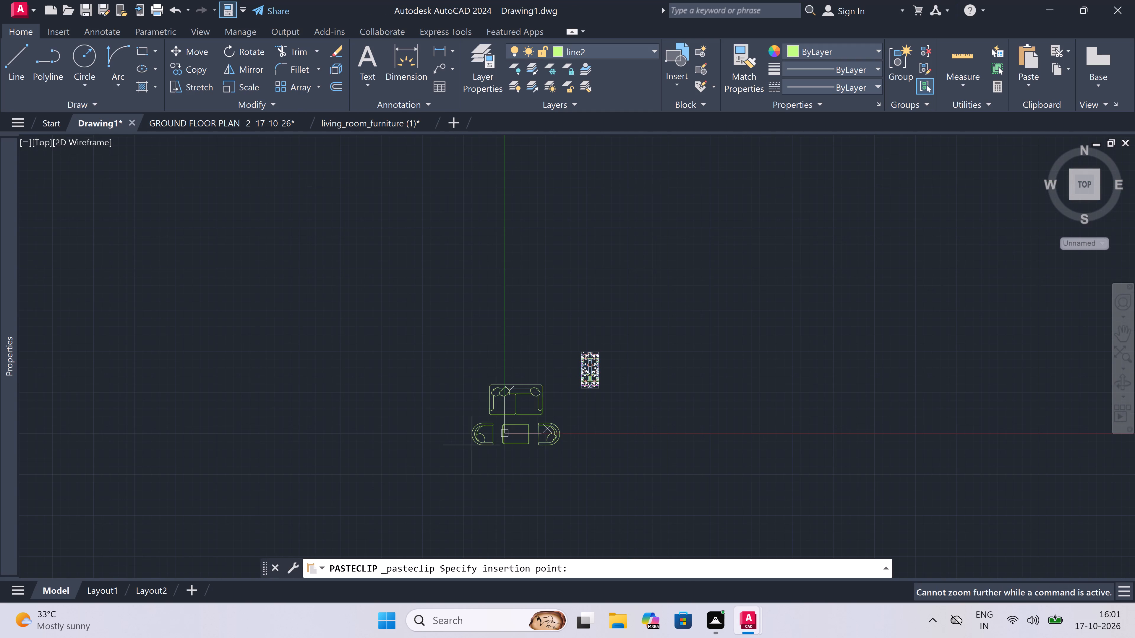
scroll(492, 447, down, 4)
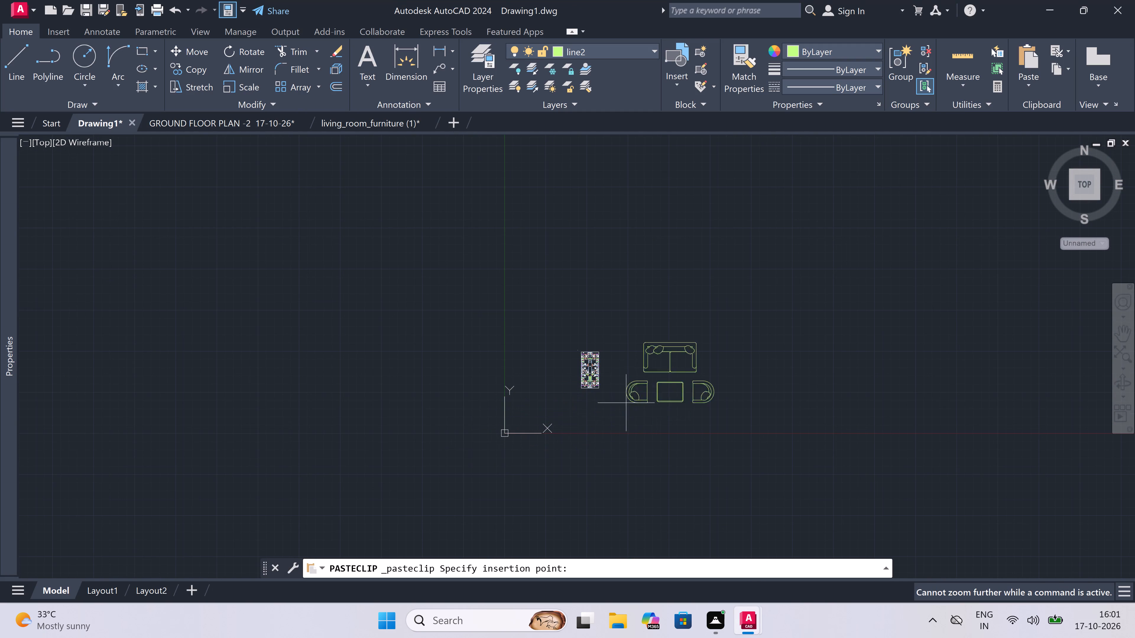
scroll(682, 378, up, 4)
scroll(219, 463, down, 2)
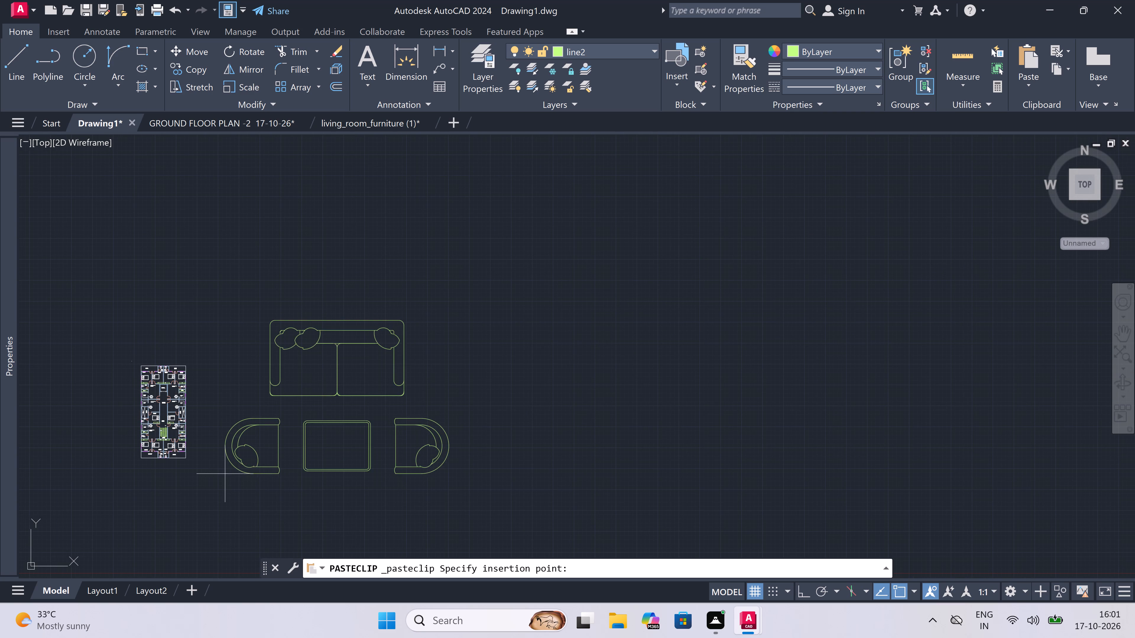
drag(228, 476, 225, 473)
Scale the pasted sofa set down freehand from the sofa's lower-left corner to roughly suit the plan's rooms.
click(490, 271)
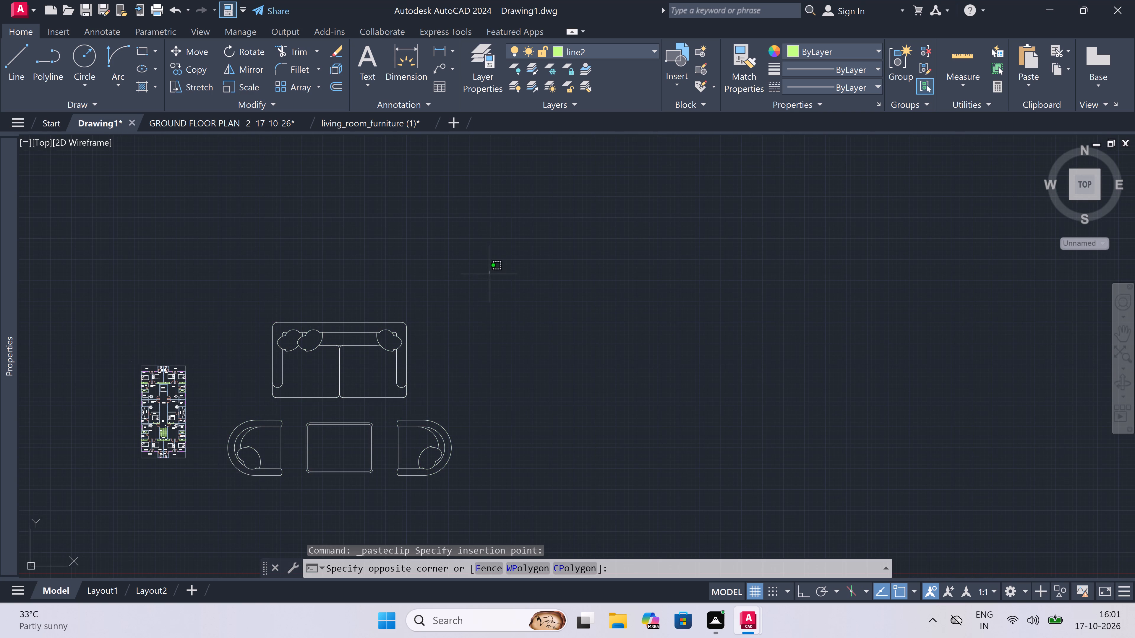
click(220, 496)
click(247, 84)
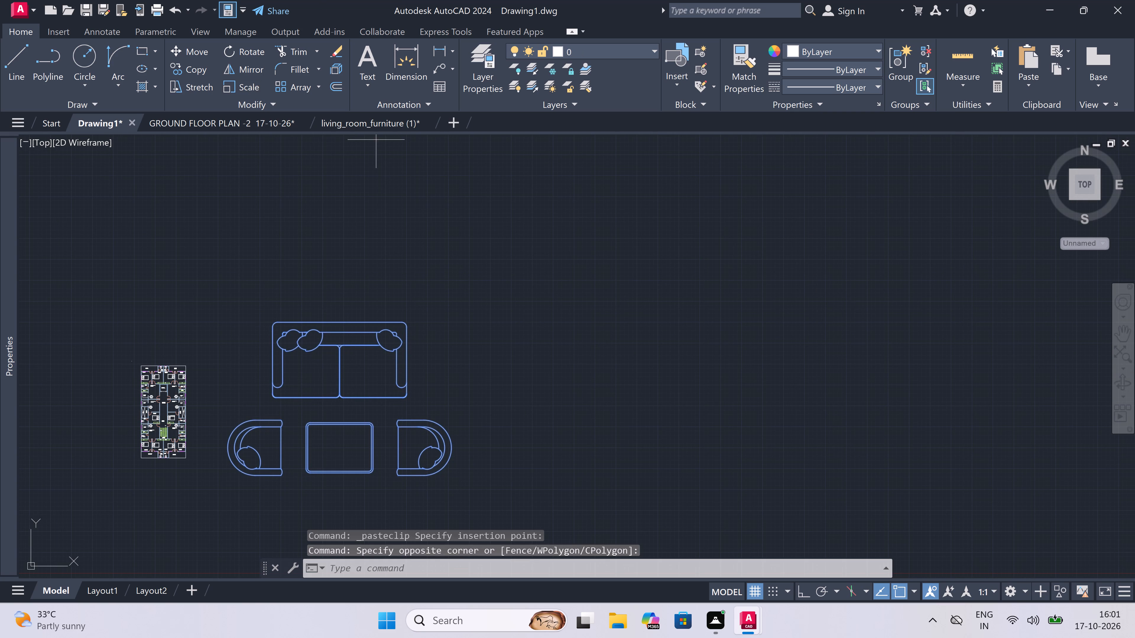
click(279, 396)
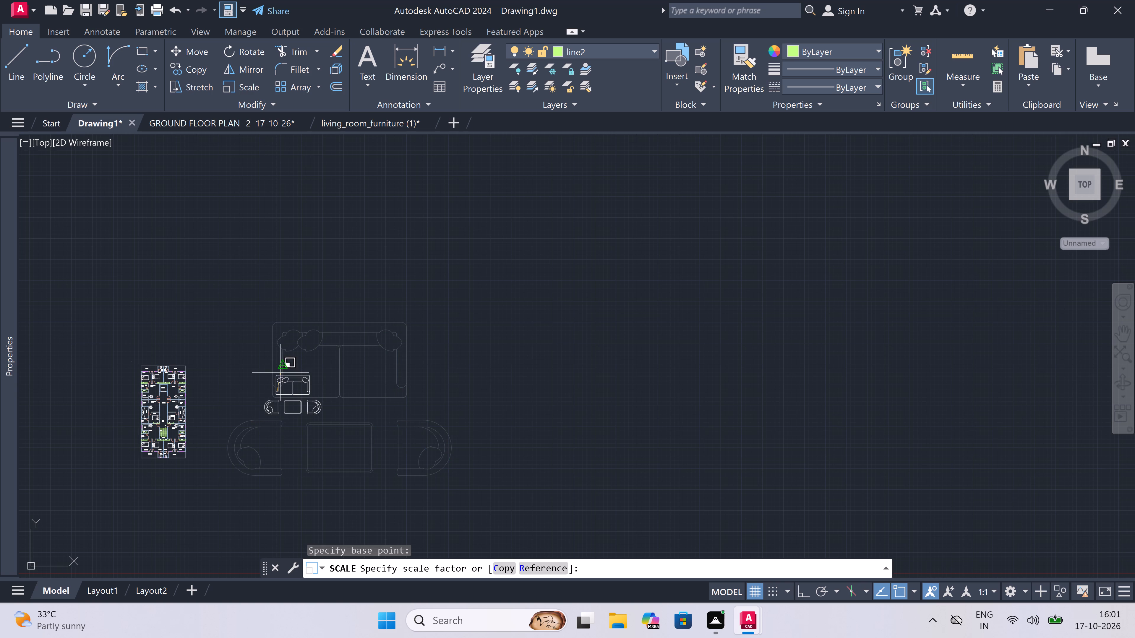
scroll(267, 423, up, 3)
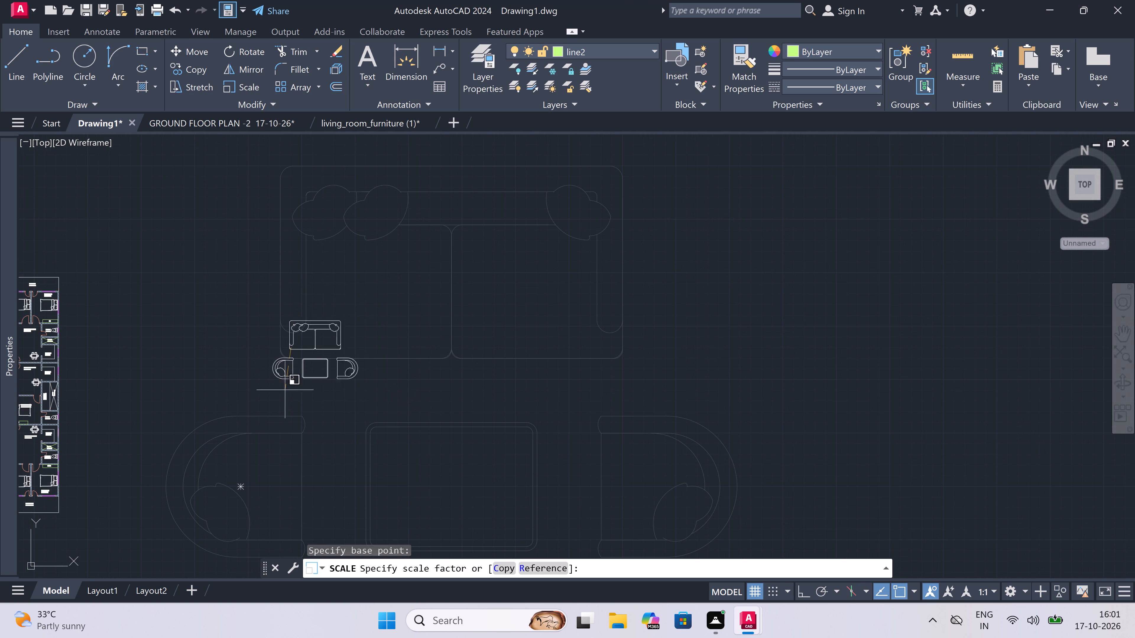
scroll(292, 359, up, 7)
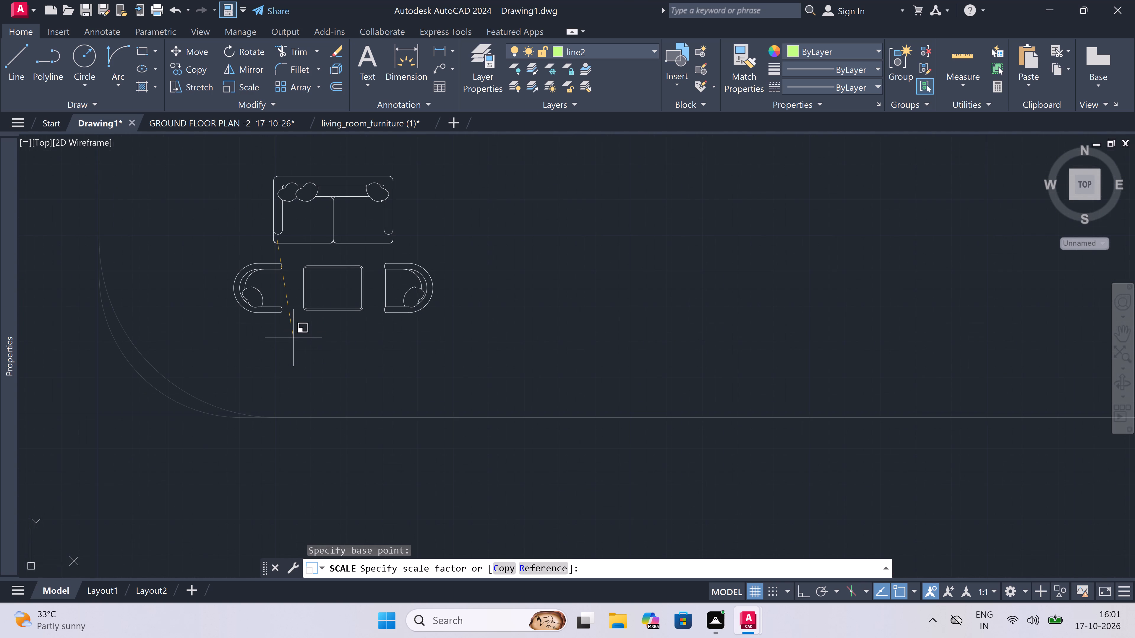
click(290, 304)
Move the reduced sofa set into the 11'0"x15'0" drawing room west of the lift, between its label and dining table.
scroll(290, 302, down, 4)
scroll(297, 253, up, 3)
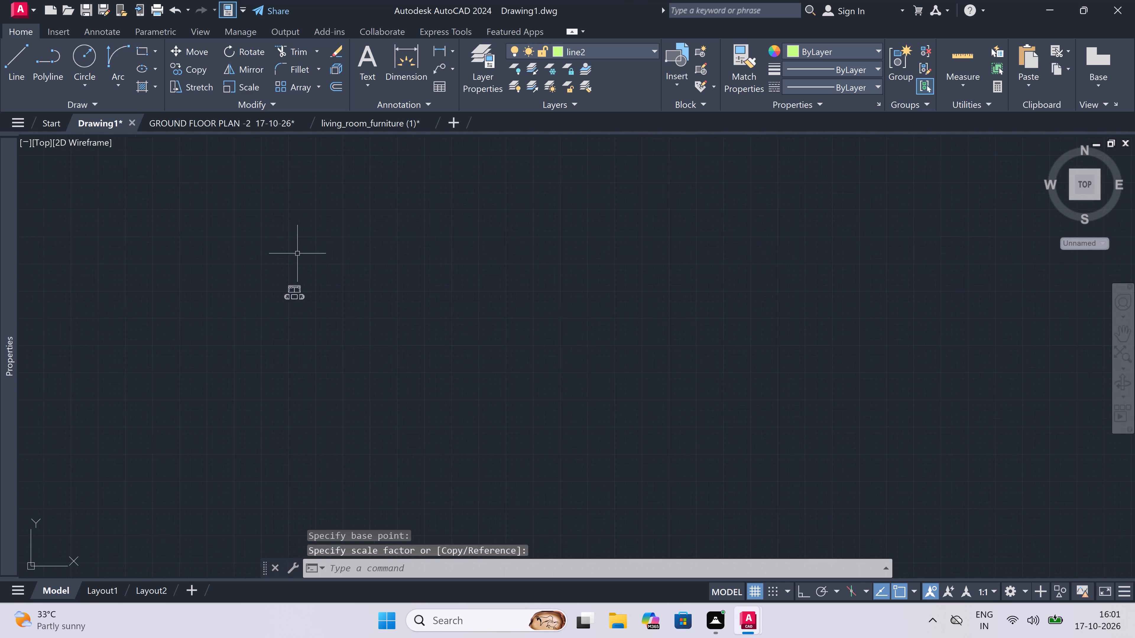
click(347, 306)
click(208, 431)
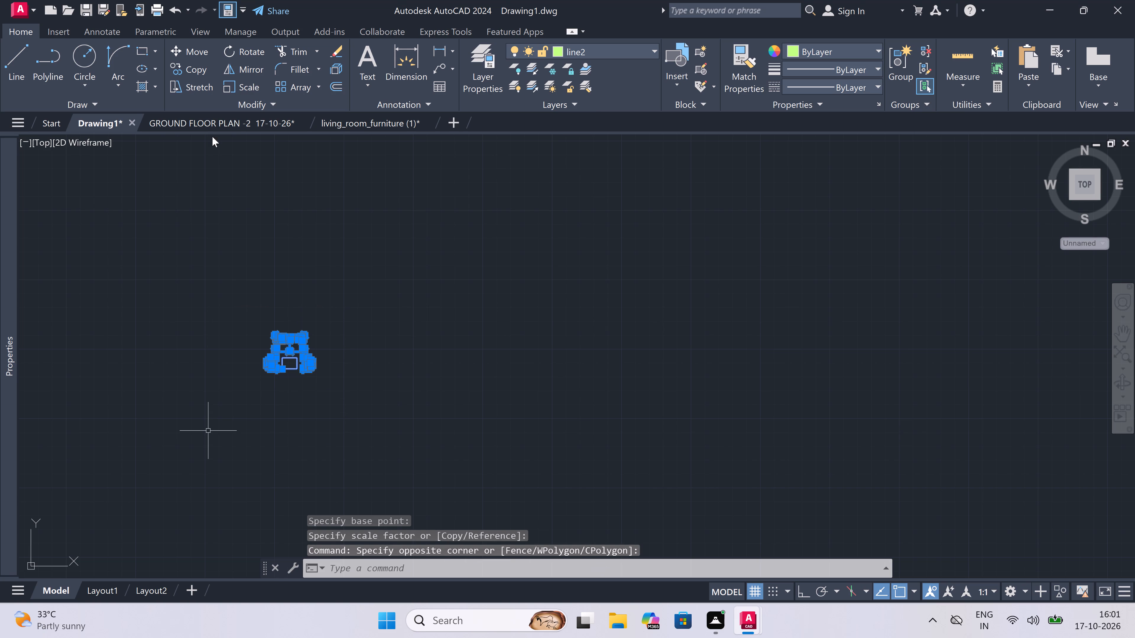
click(192, 50)
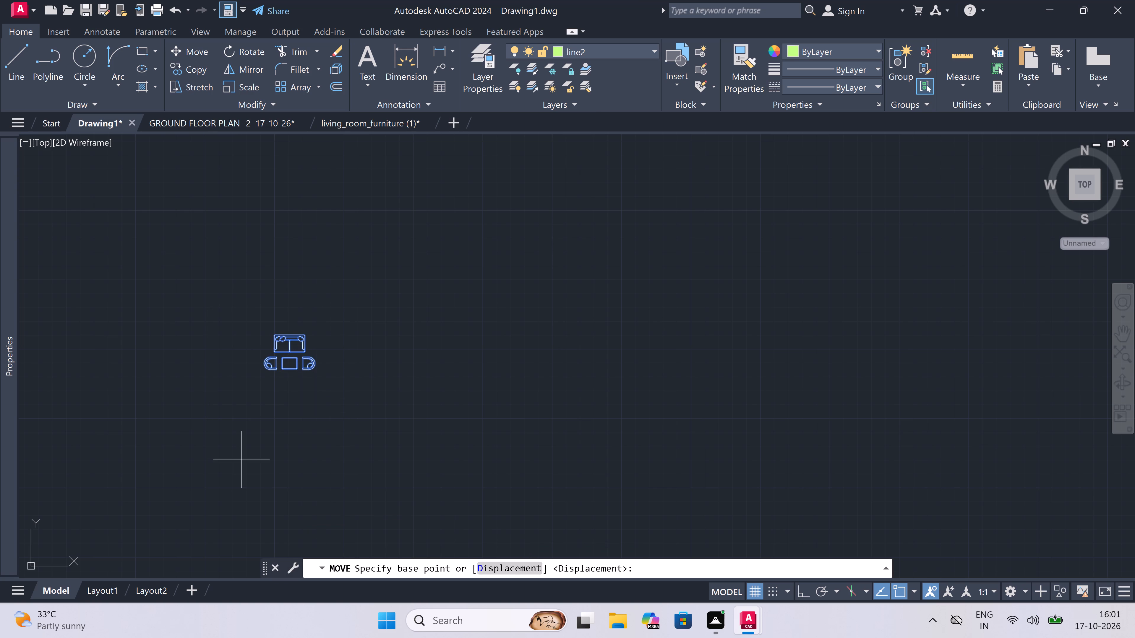
click(280, 347)
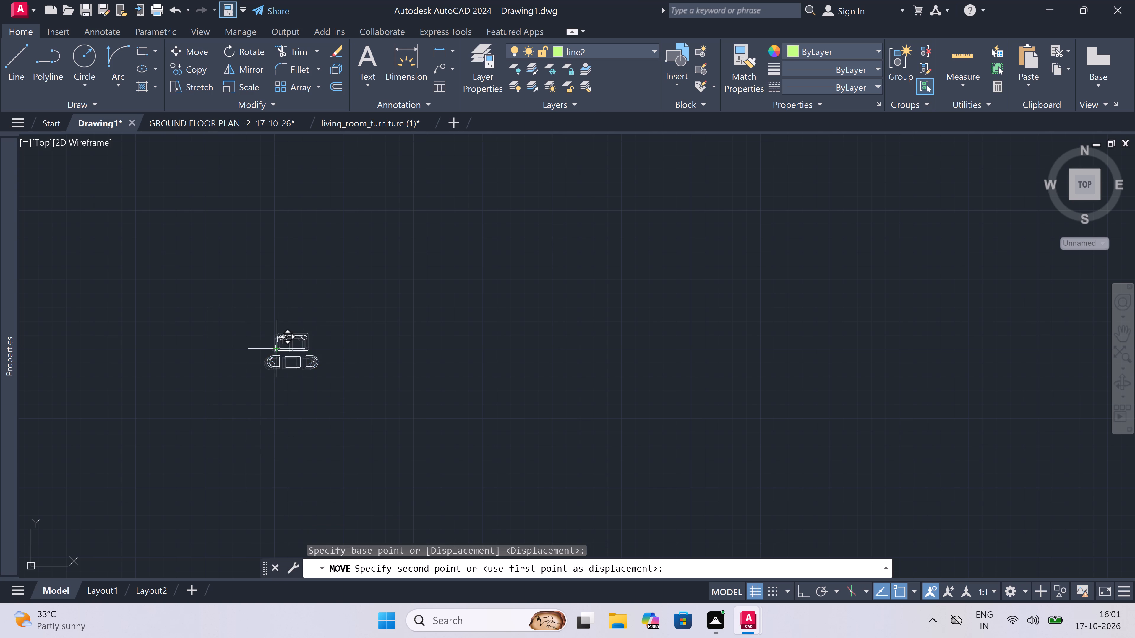
scroll(351, 328, down, 6)
scroll(210, 326, up, 3)
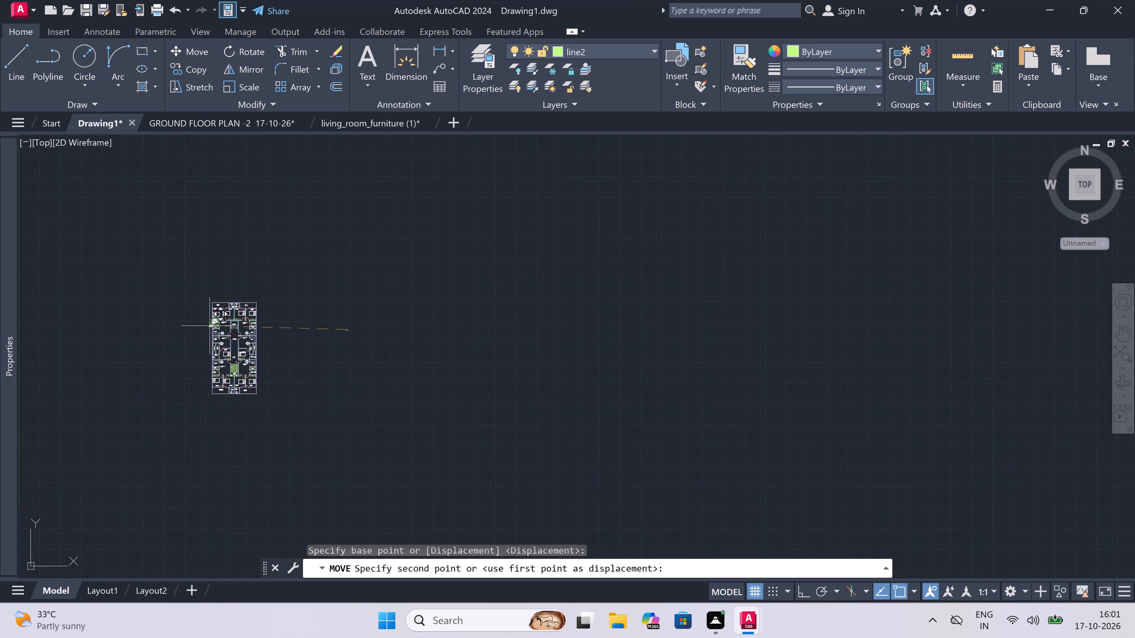
scroll(210, 326, up, 1)
scroll(284, 341, up, 2)
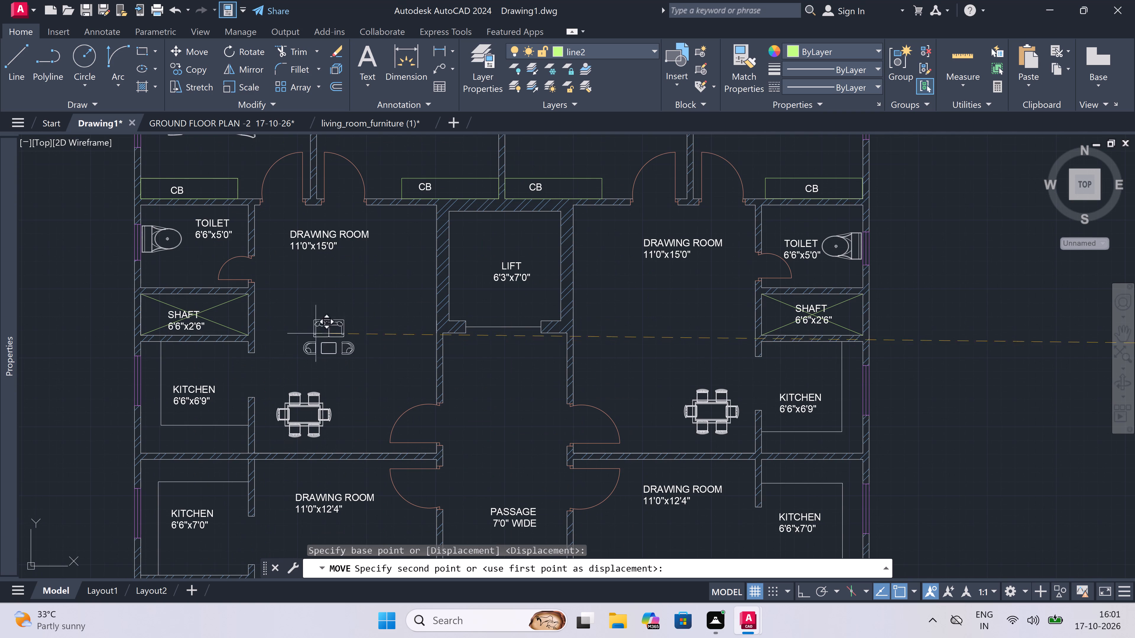
scroll(304, 318, up, 2)
double_click(304, 318)
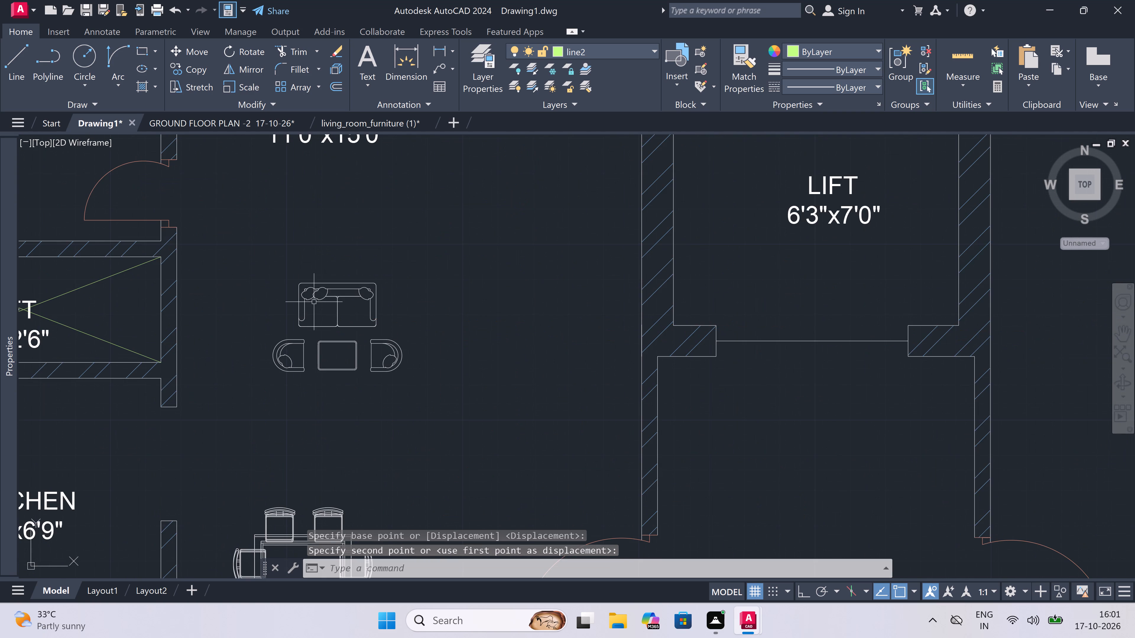
key(Escape)
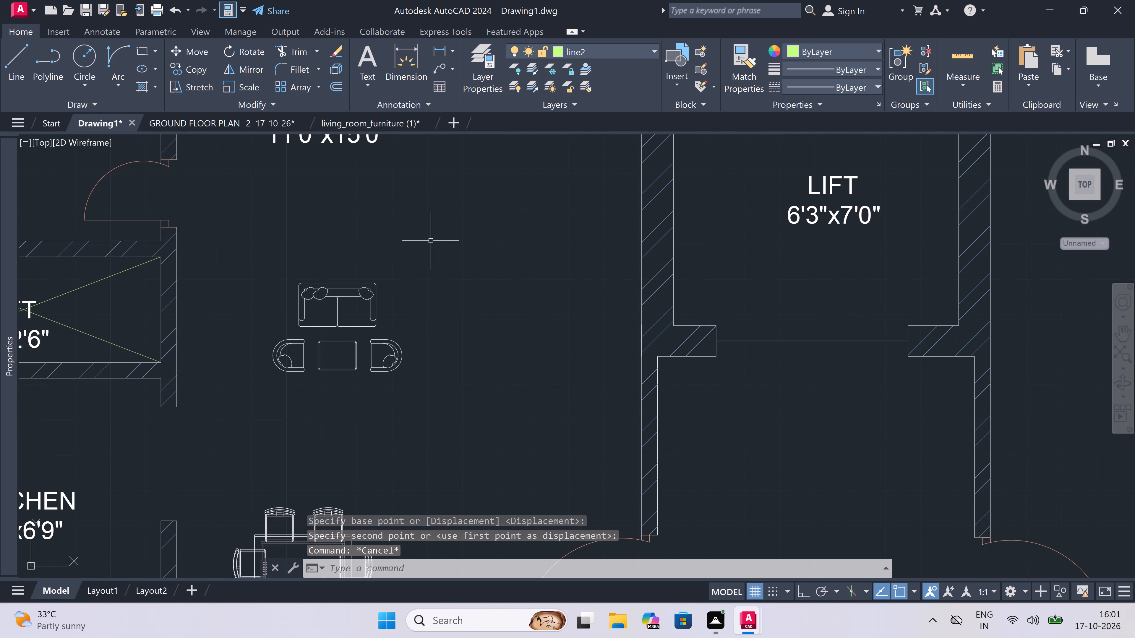
Scale the sofa set up slightly about the centre of its coffee table.
click(456, 241)
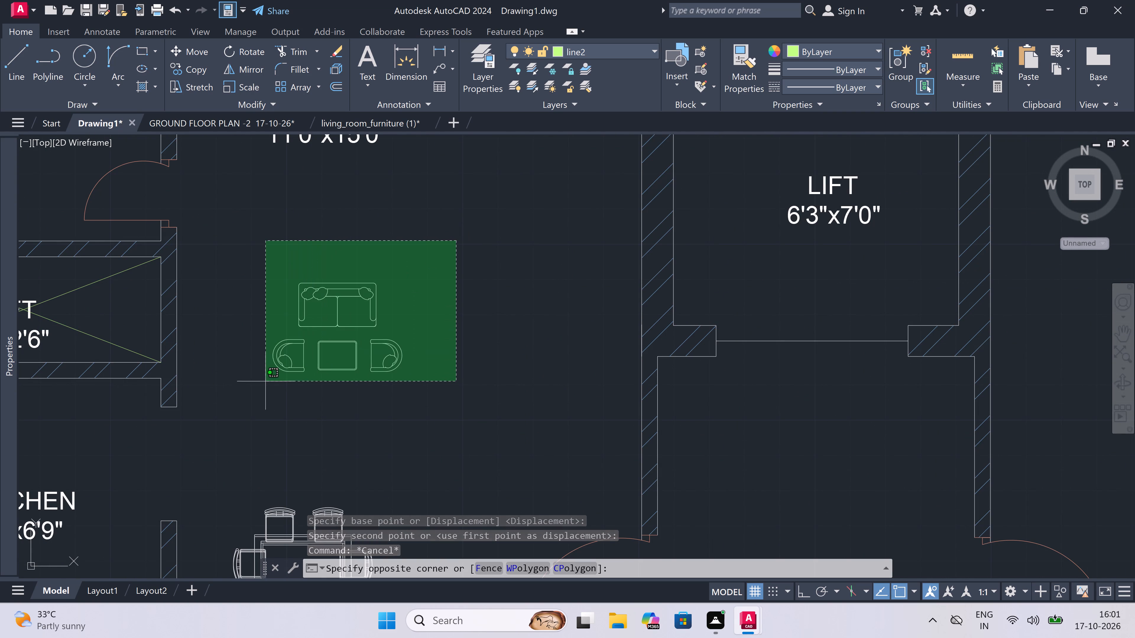
click(261, 384)
drag(239, 86, 236, 86)
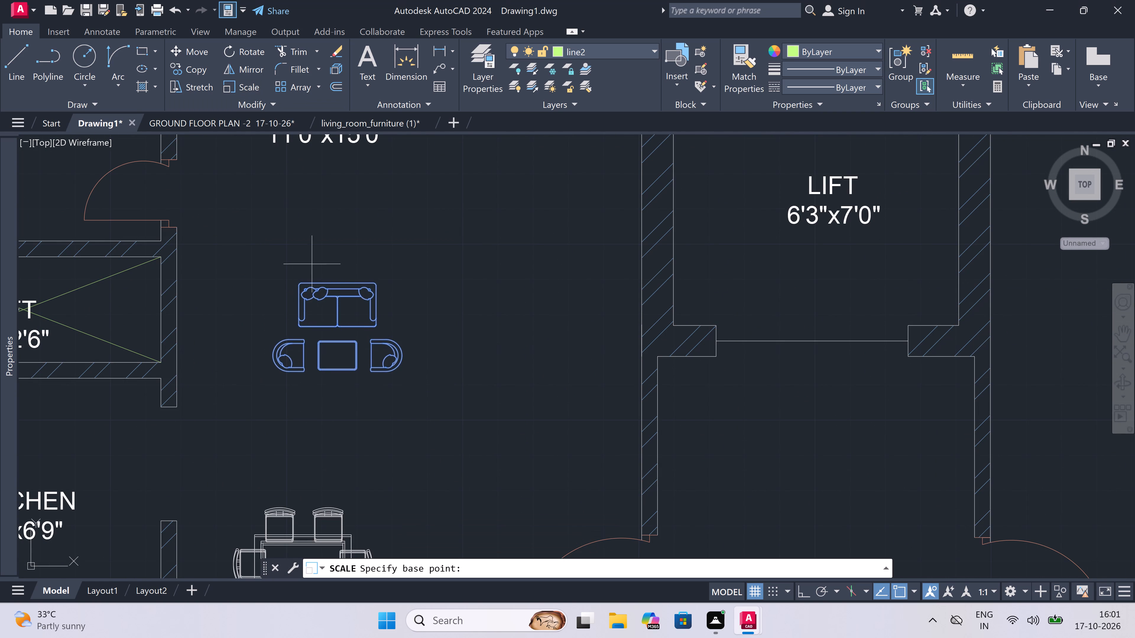
click(339, 353)
double_click(335, 437)
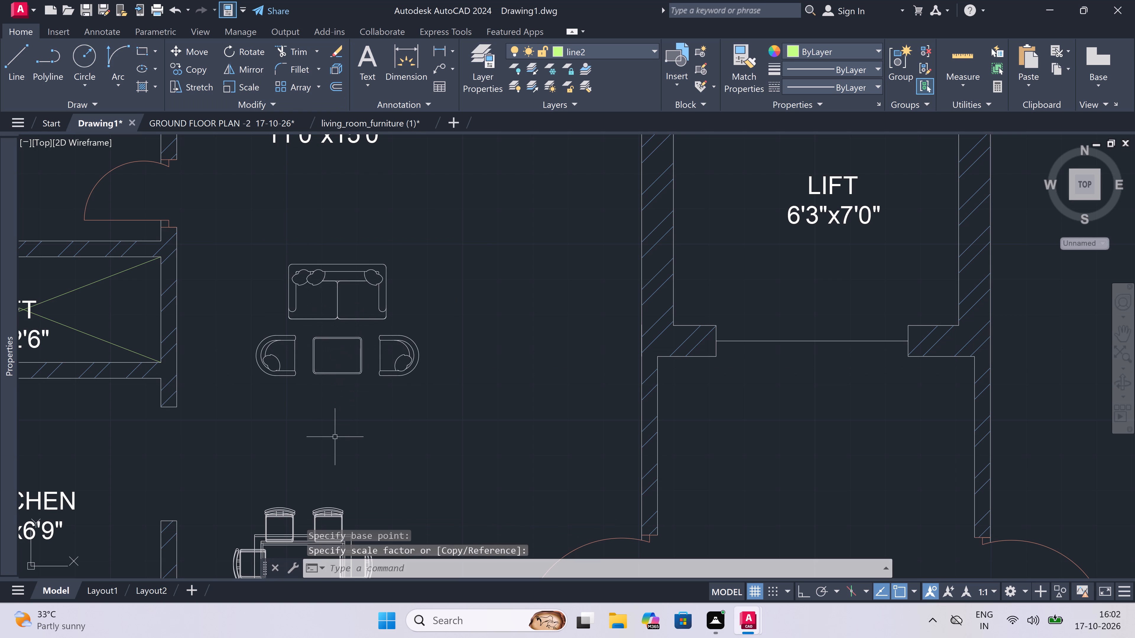
Rotate the sofa set 90° counter-clockwise with Ortho on, so that the sofa's back faces west.
click(435, 210)
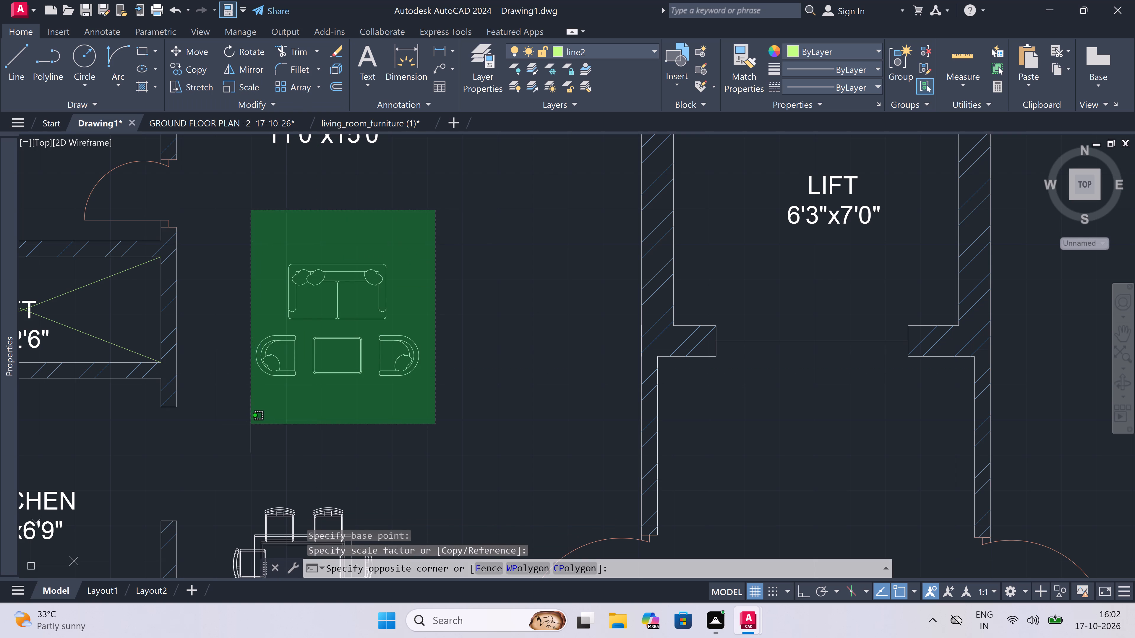
click(250, 424)
click(238, 51)
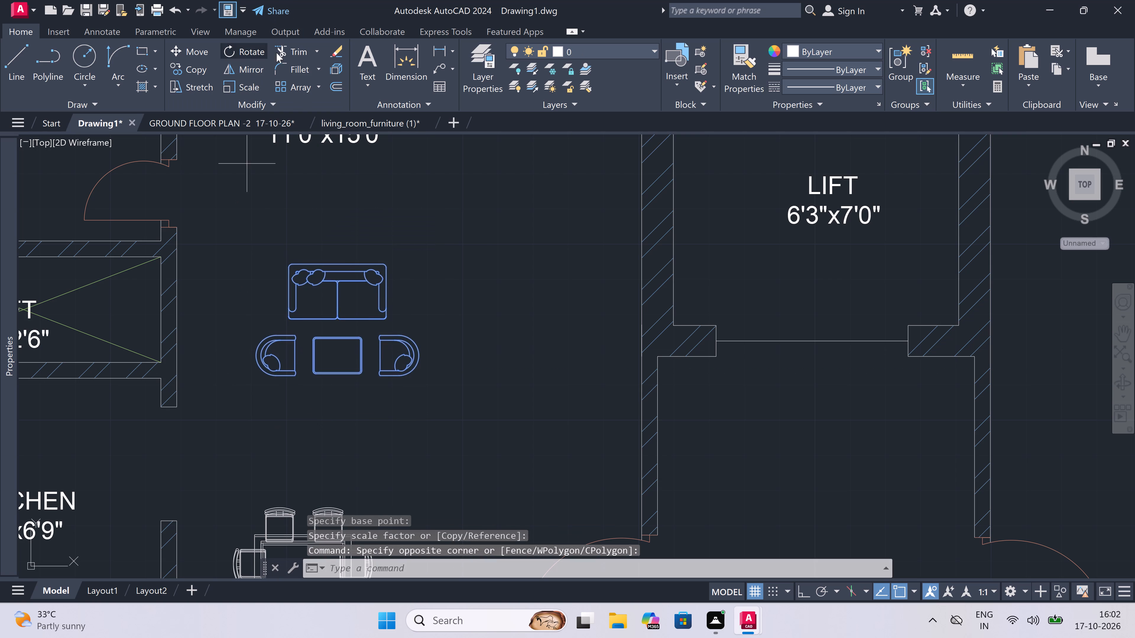
click(309, 296)
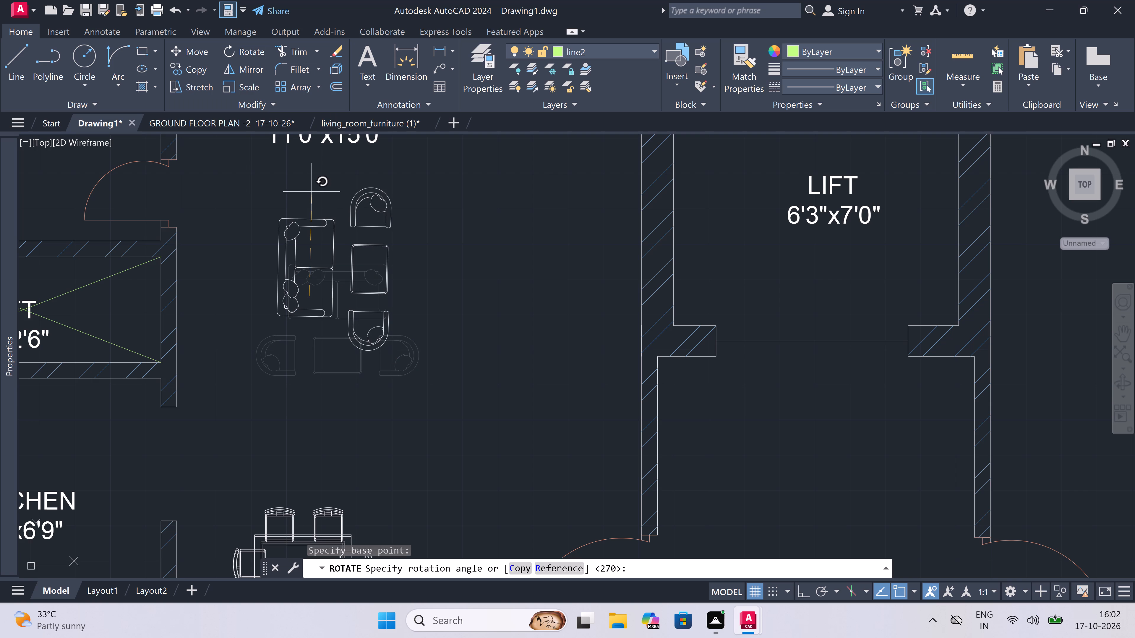
key(F8)
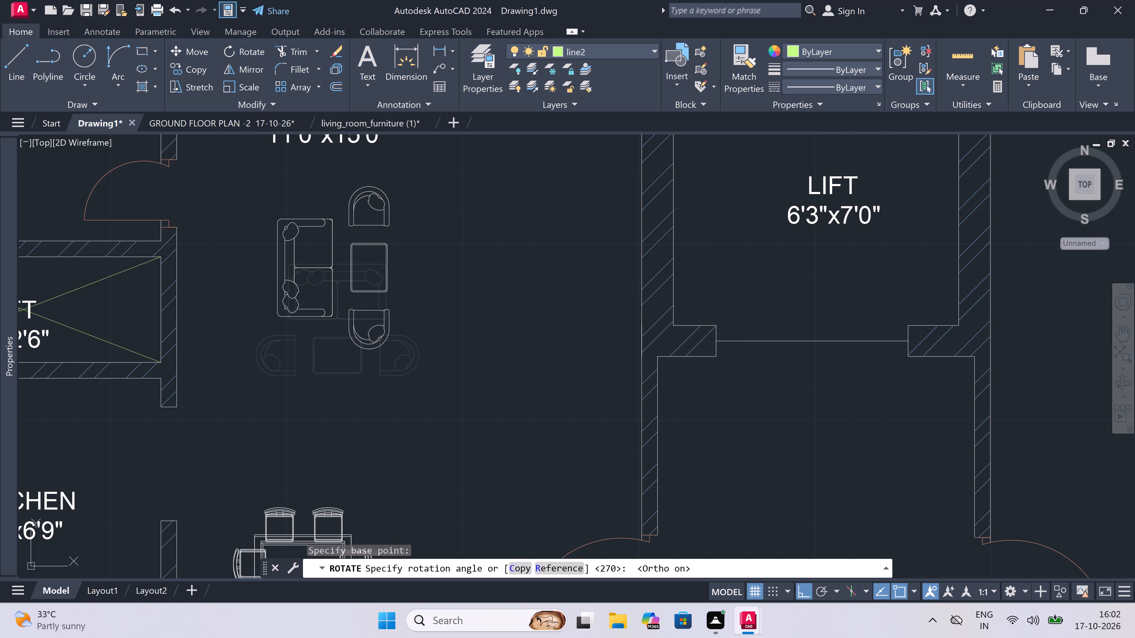
double_click(309, 212)
Copy the sofa set by its sofa-back midpoint, with Ortho off, into the 11'0"x15'0" drawing room east of the lift, beside the lift wall.
double_click(308, 232)
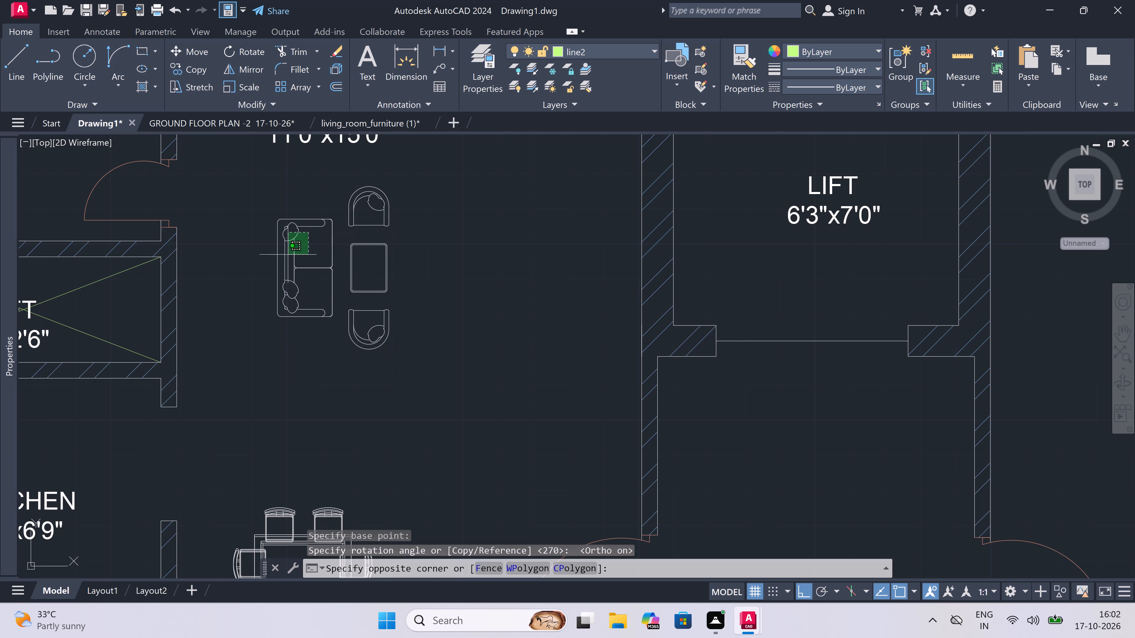
click(268, 294)
click(406, 175)
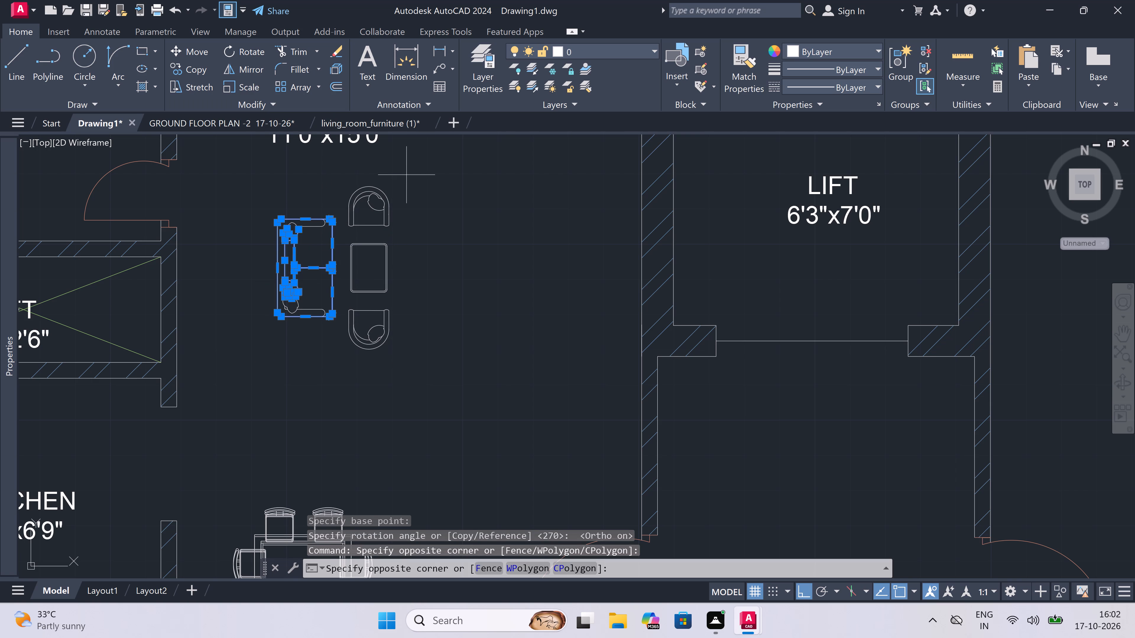
click(208, 398)
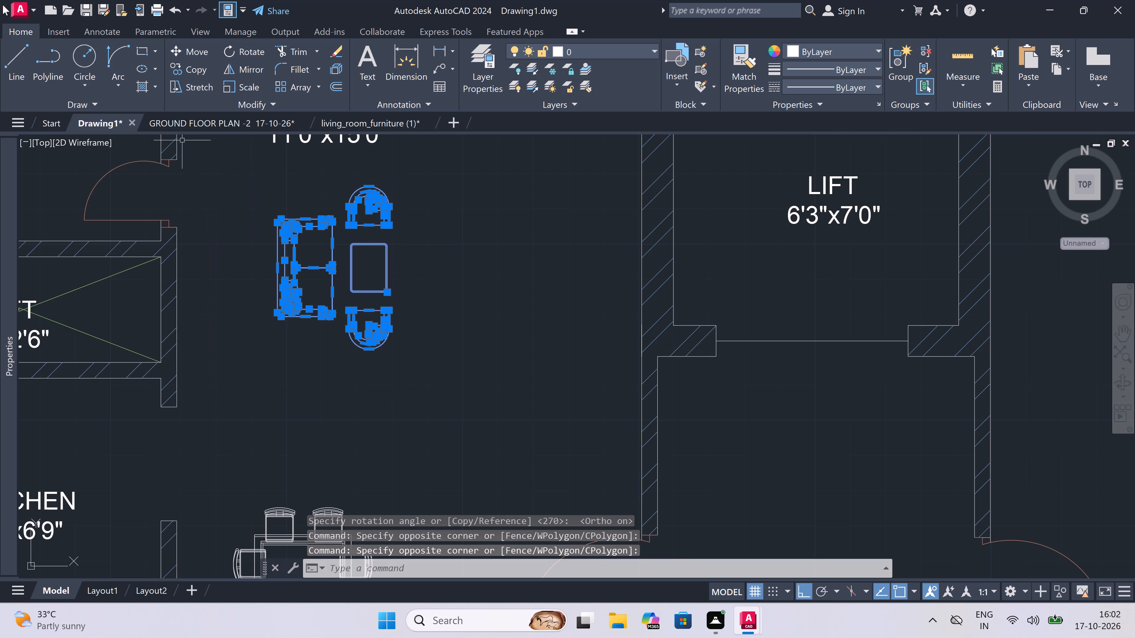
drag(190, 69, 186, 71)
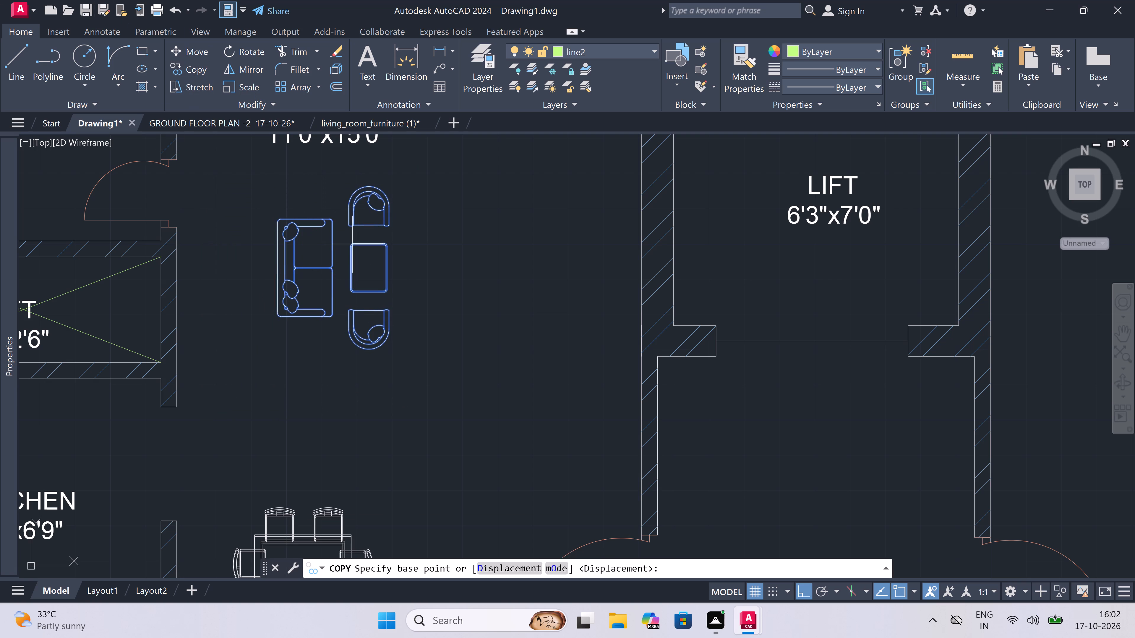
click(278, 269)
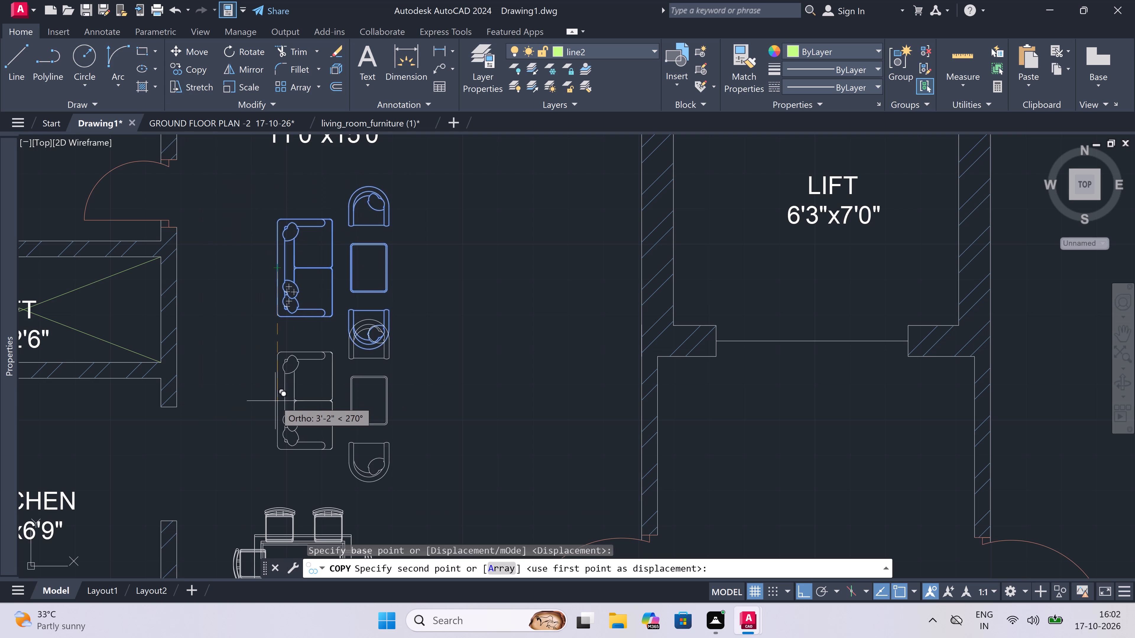
key(F8)
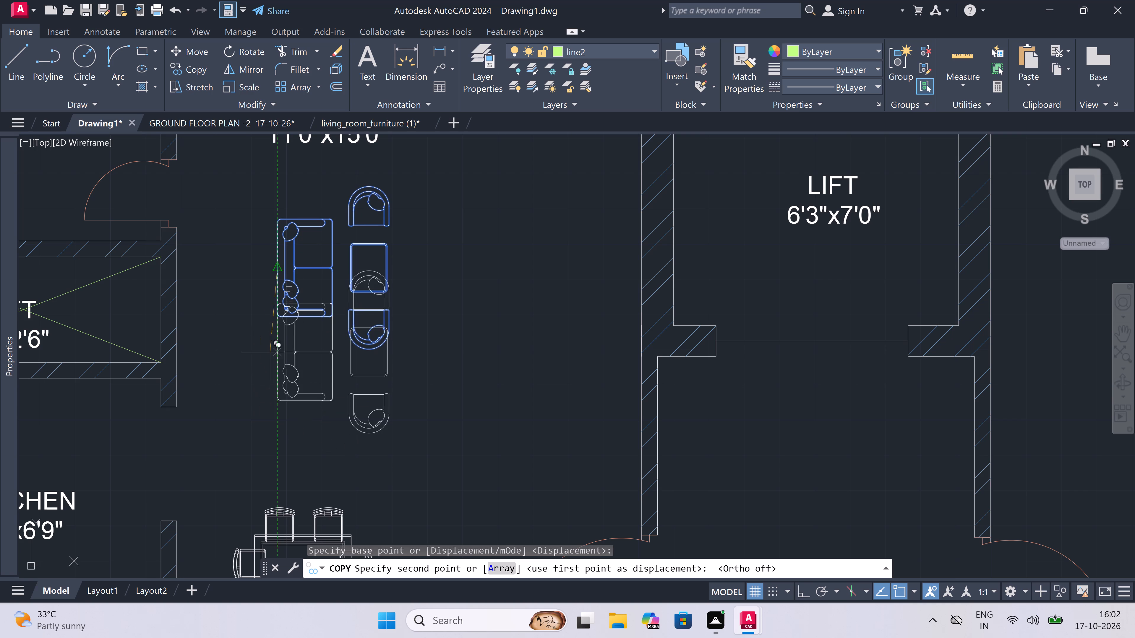
scroll(491, 244, down, 4)
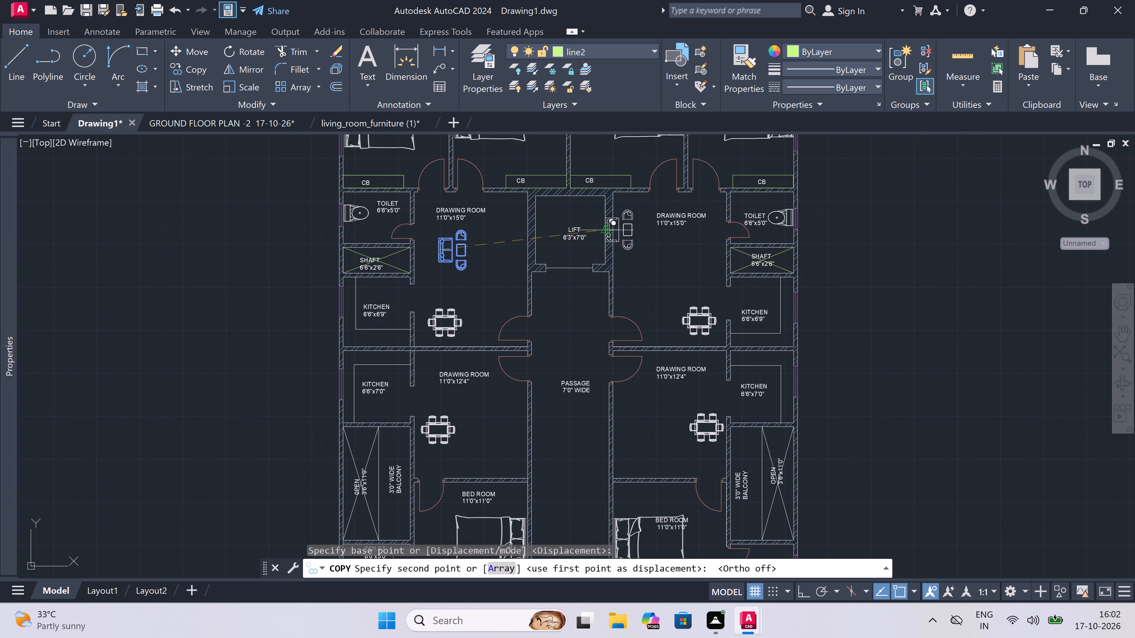
scroll(606, 234, up, 3)
scroll(606, 236, down, 1)
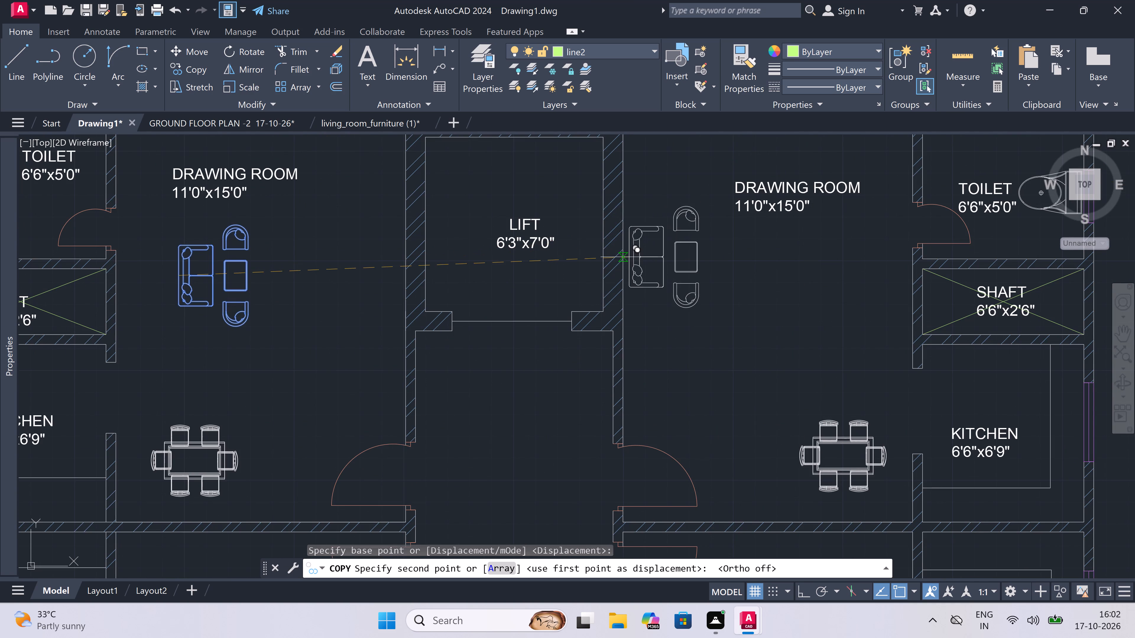
scroll(628, 257, up, 2)
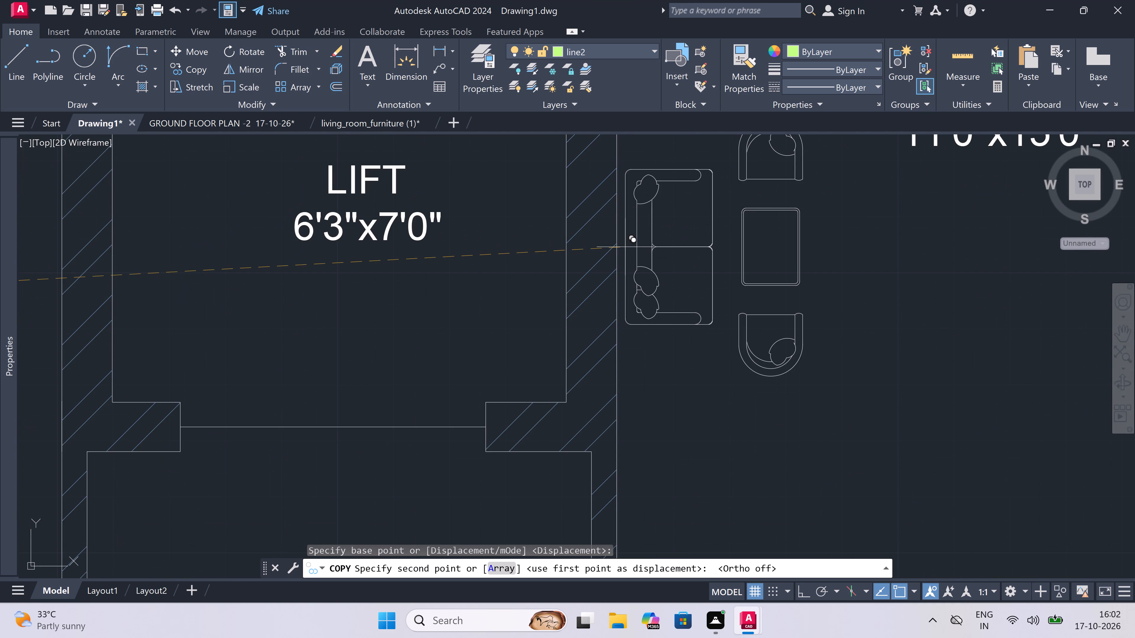
click(625, 247)
Place another sofa set copy in the 11'0"x12'4" drawing room east of the passage, with the sofa's back along the passage wall.
scroll(625, 247, down, 5)
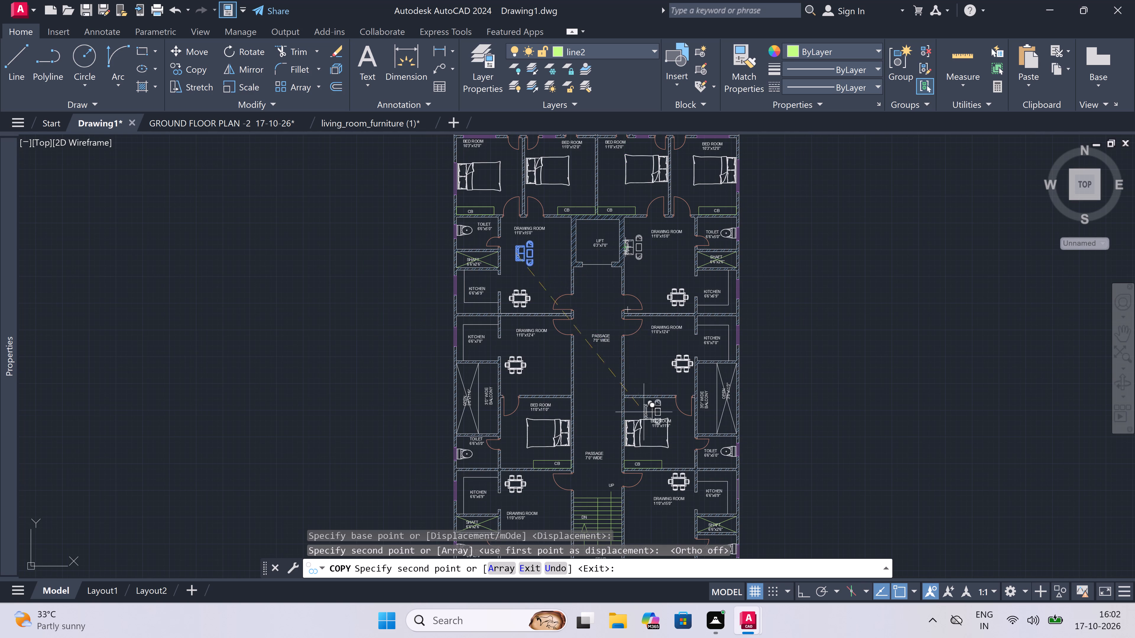
scroll(644, 413, up, 3)
scroll(583, 232, down, 2)
scroll(579, 208, up, 2)
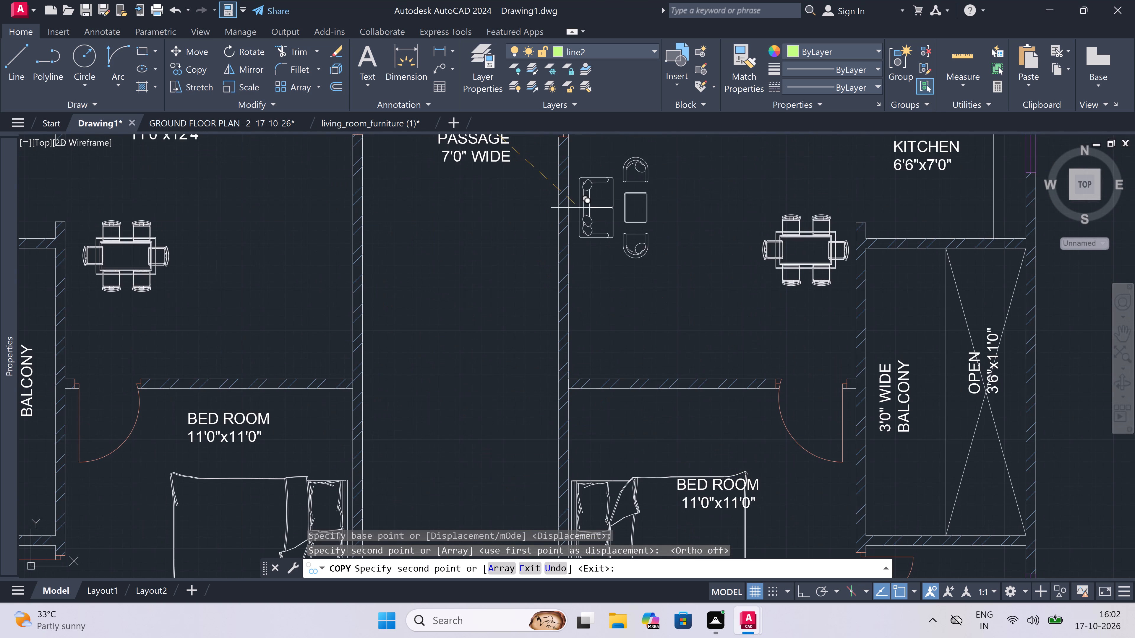
scroll(581, 242, up, 2)
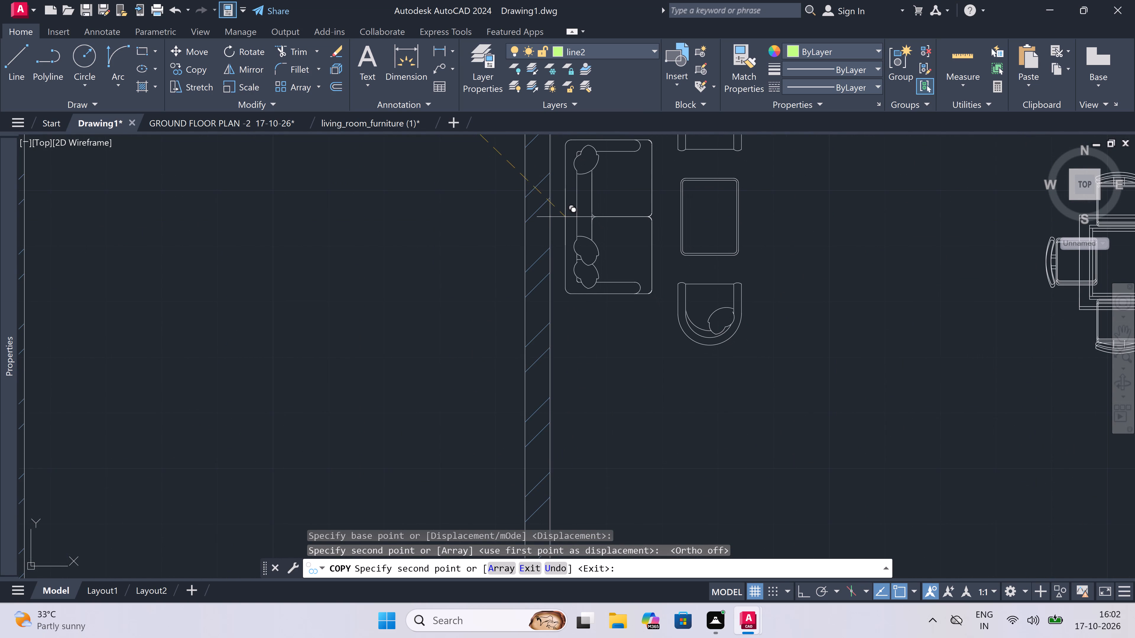
click(558, 225)
scroll(656, 250, down, 8)
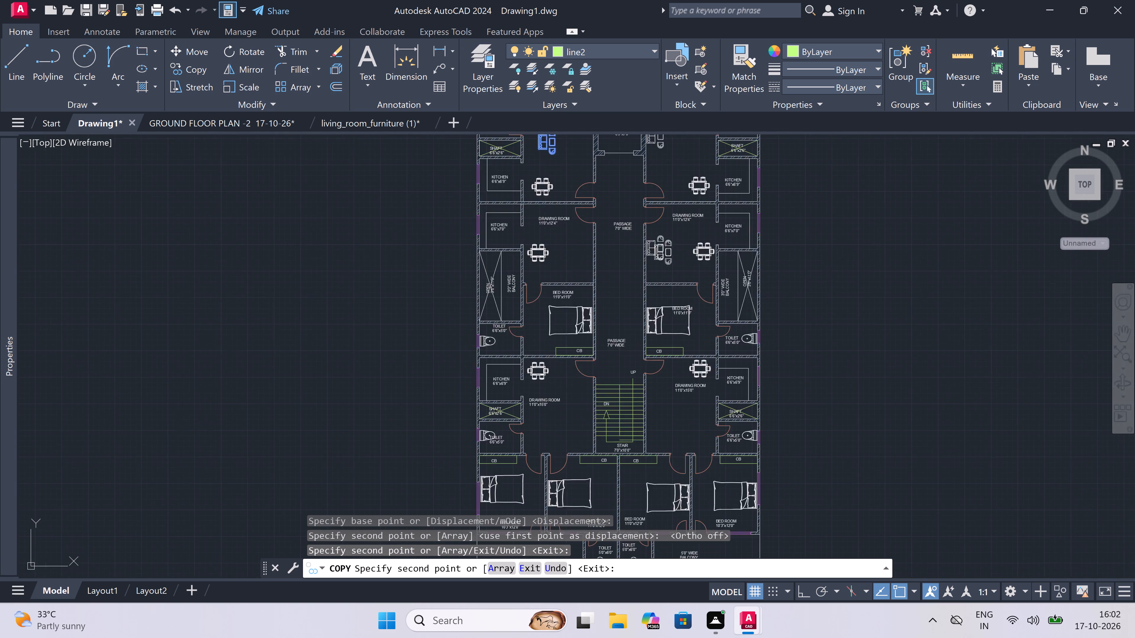
scroll(634, 241, up, 4)
key(Escape)
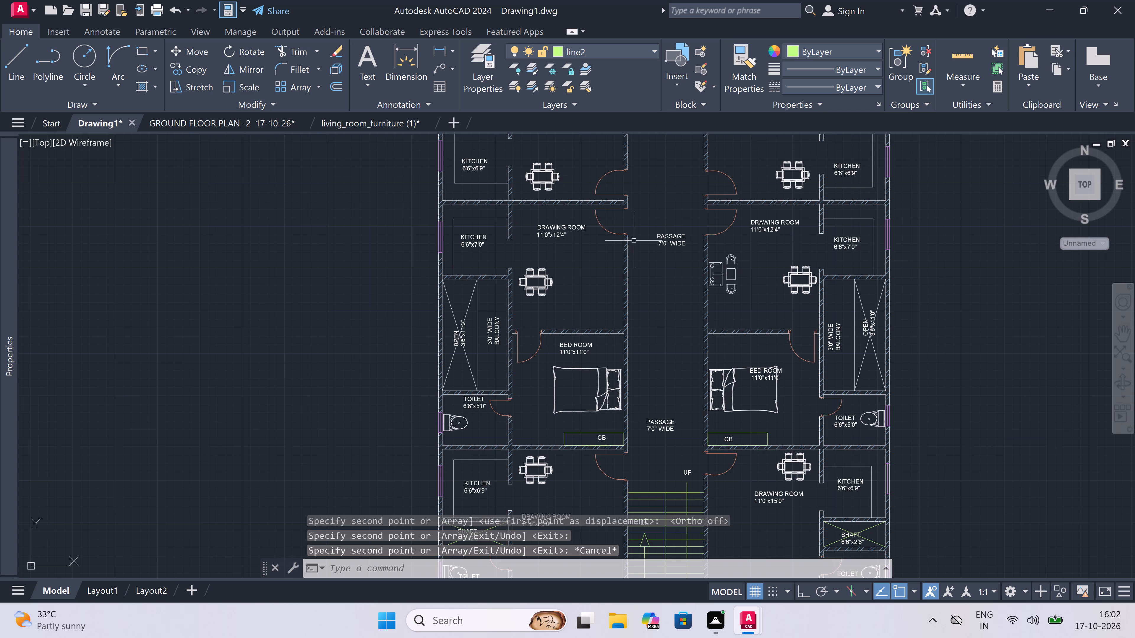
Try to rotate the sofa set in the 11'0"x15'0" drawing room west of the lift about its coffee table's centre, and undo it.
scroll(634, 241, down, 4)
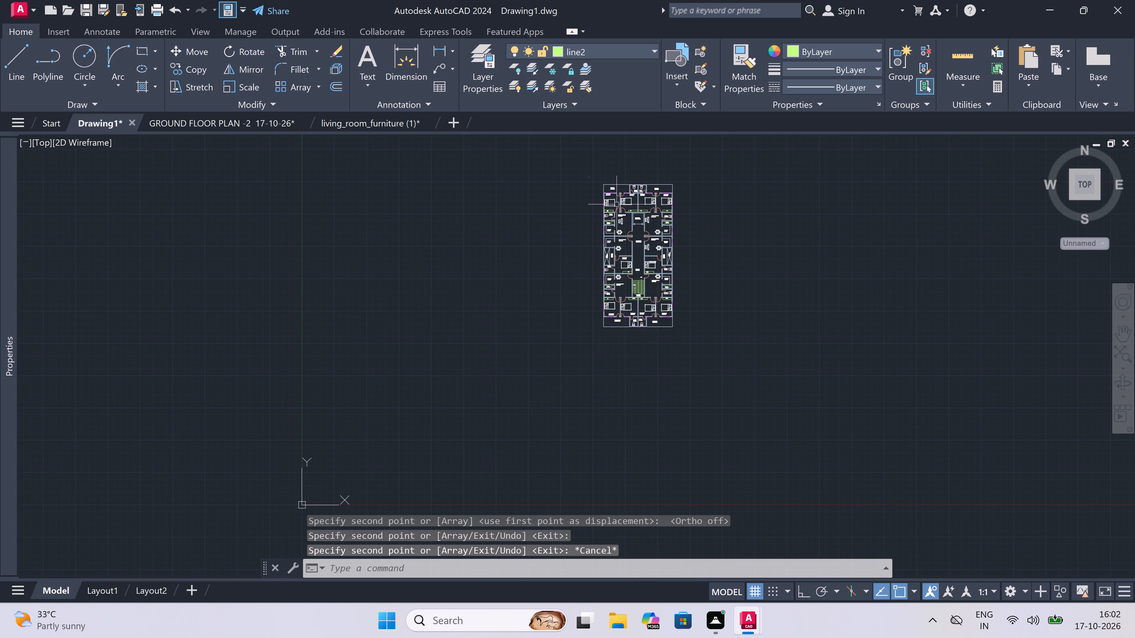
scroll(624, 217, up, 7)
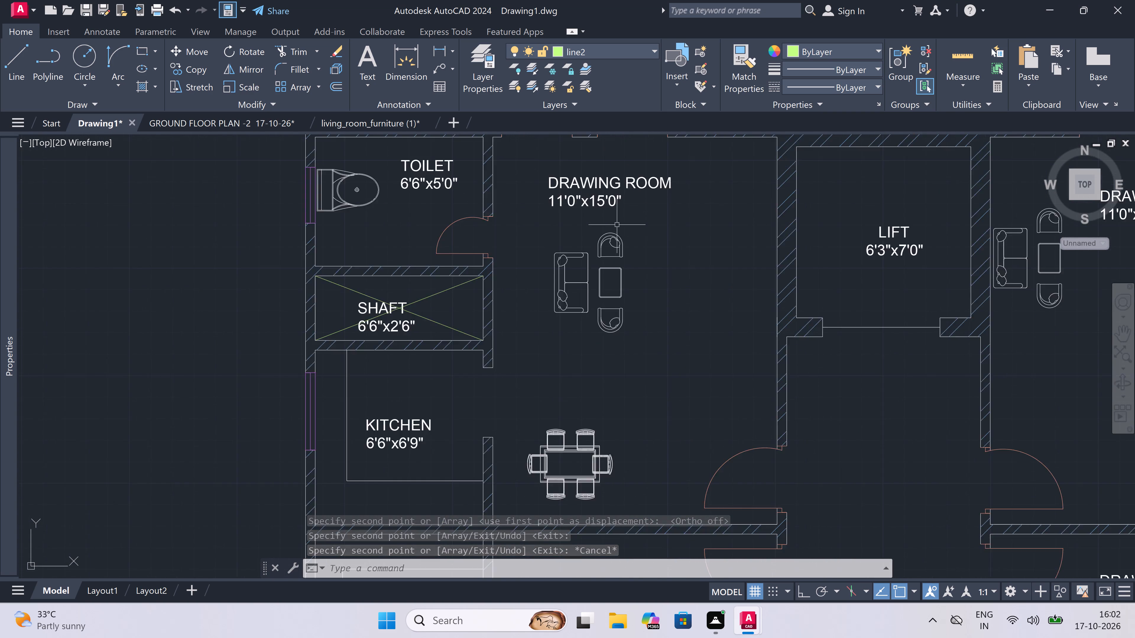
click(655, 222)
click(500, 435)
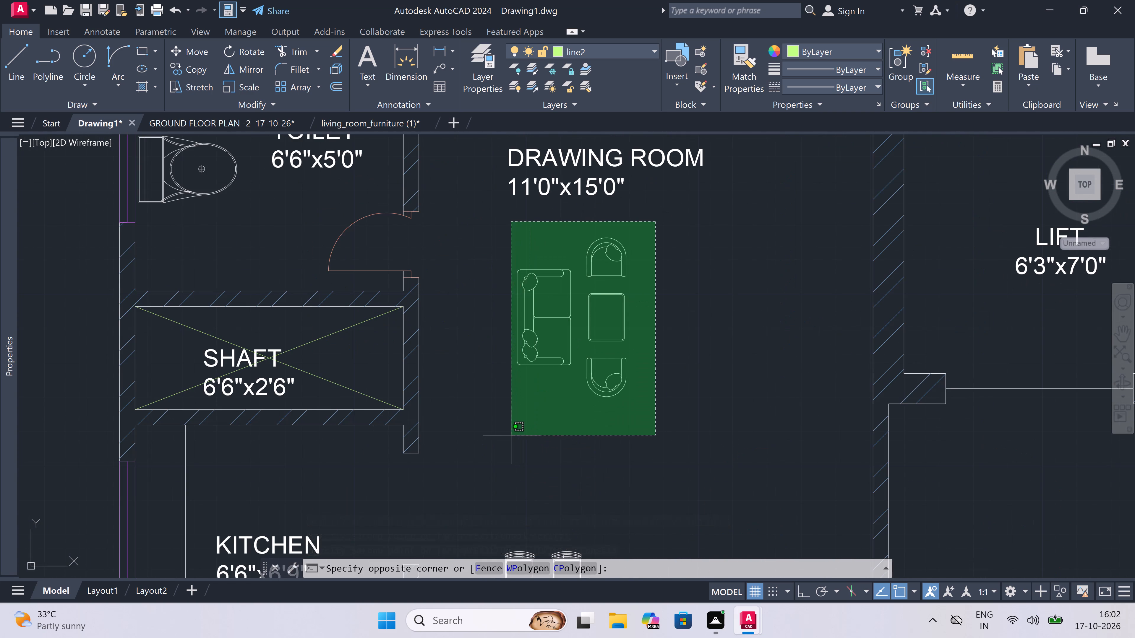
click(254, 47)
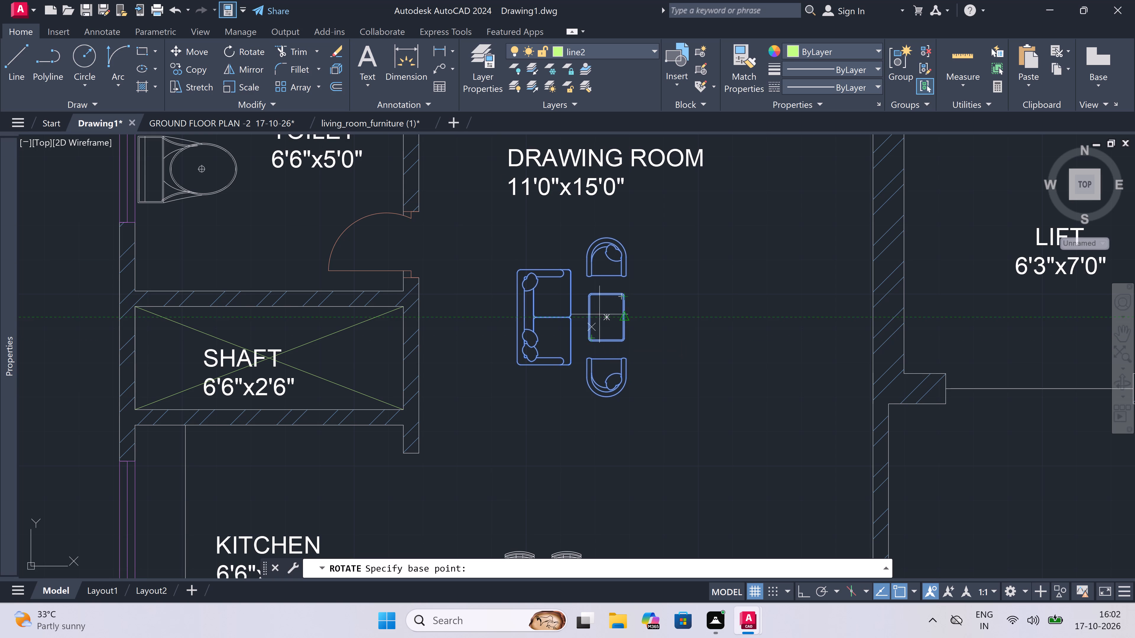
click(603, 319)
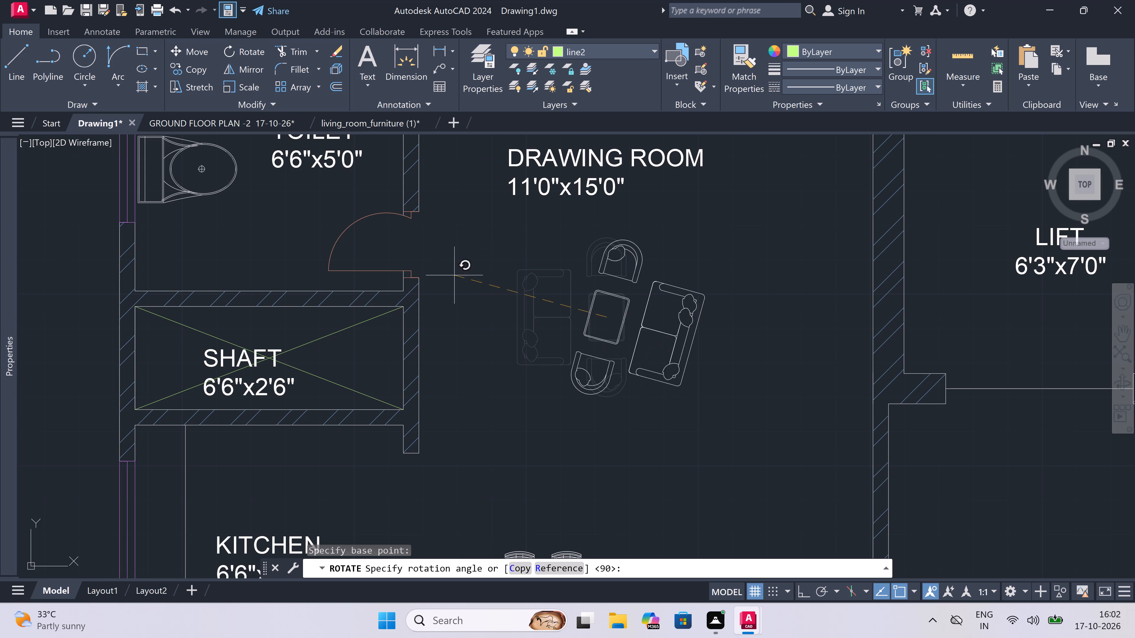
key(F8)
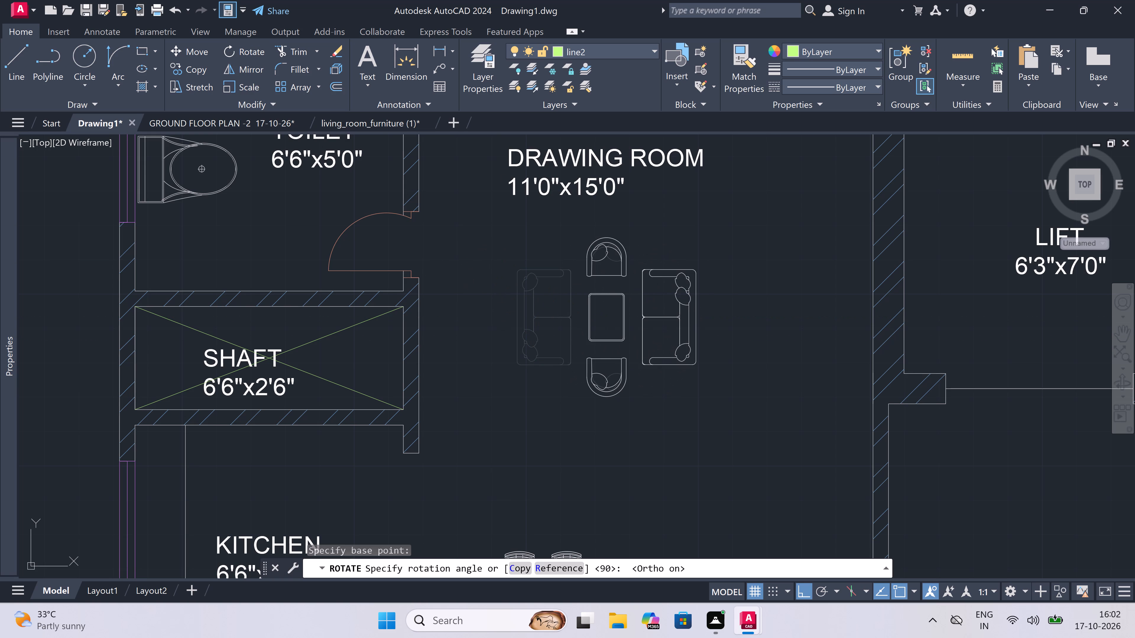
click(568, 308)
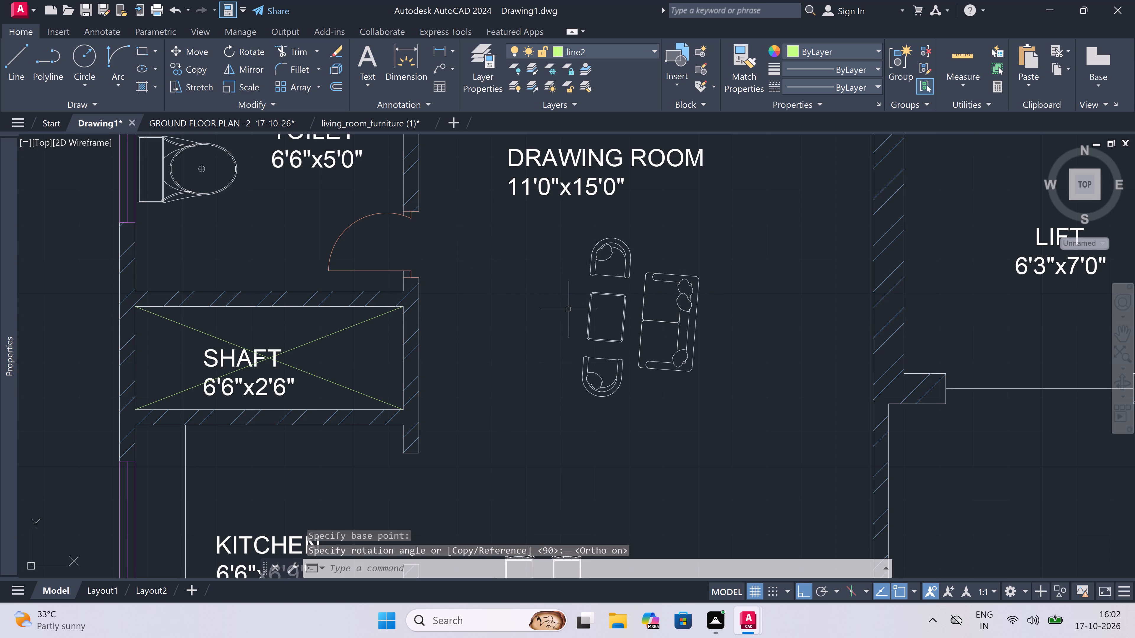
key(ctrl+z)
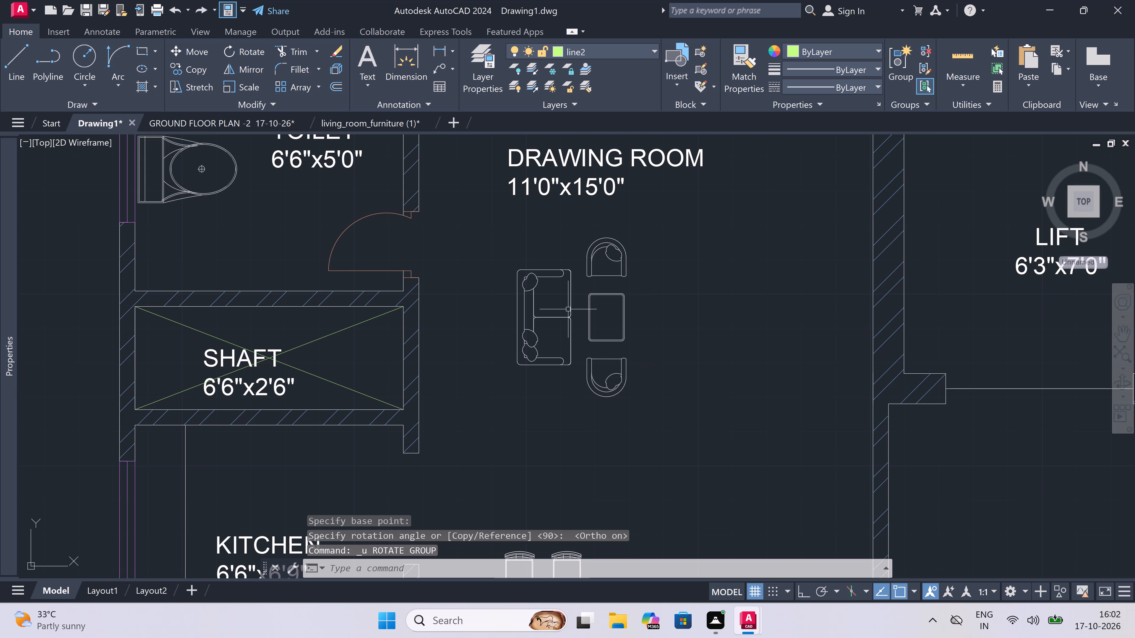
Rotate the sofa set west of the lift 180° about its coffee table's centre with Ortho on, so the sofa's back faces the lift.
double_click(646, 232)
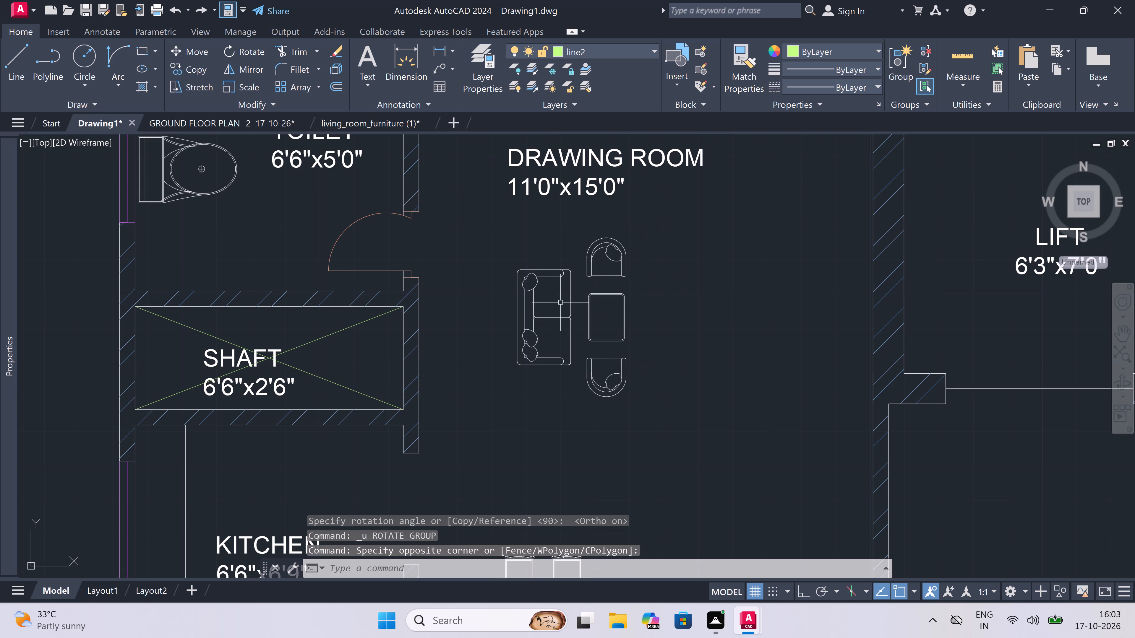
click(656, 216)
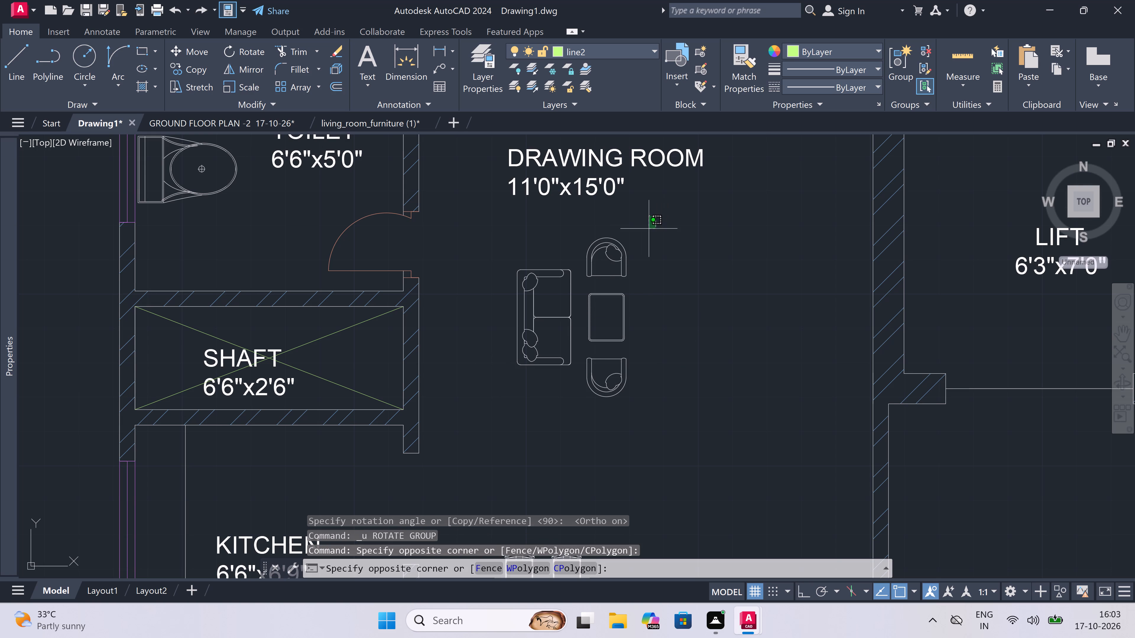
click(467, 430)
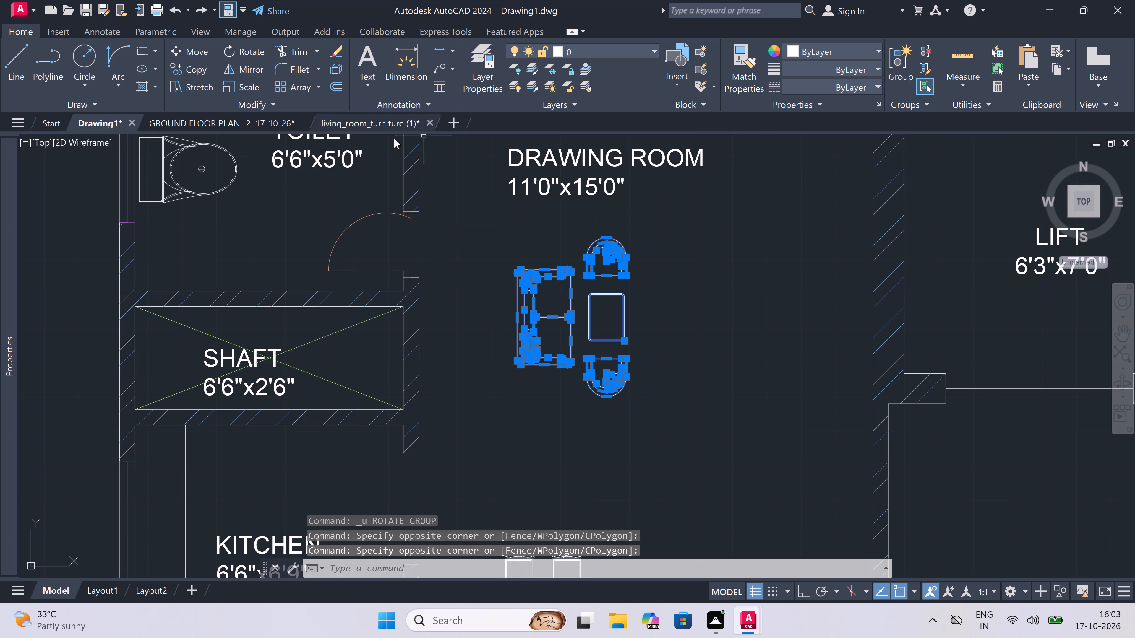
click(253, 50)
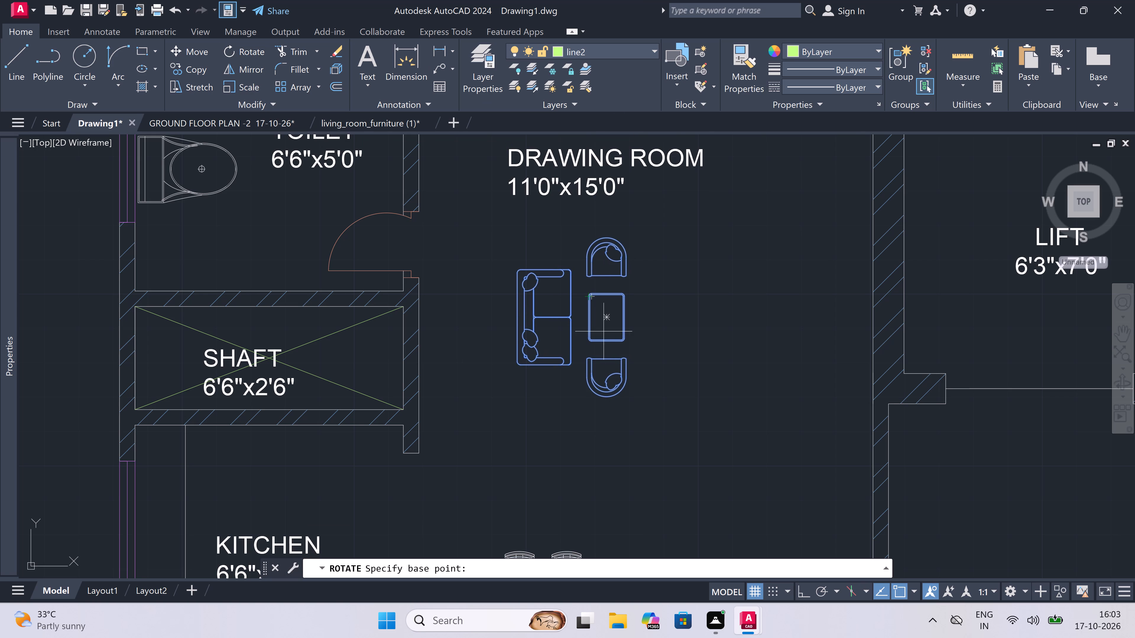
click(604, 319)
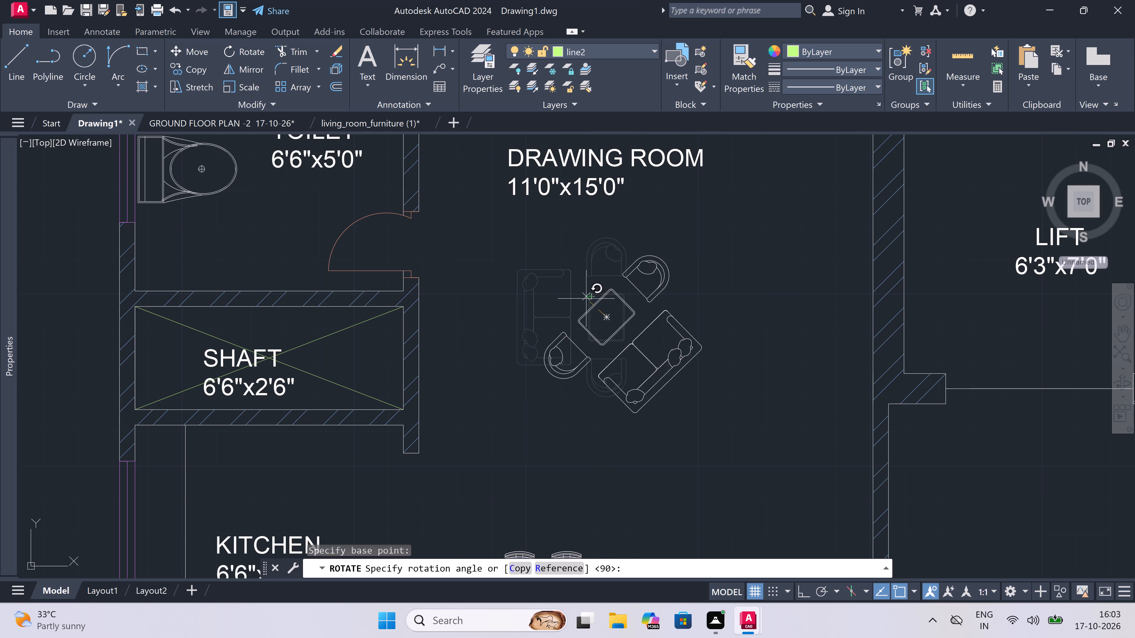
key(F8)
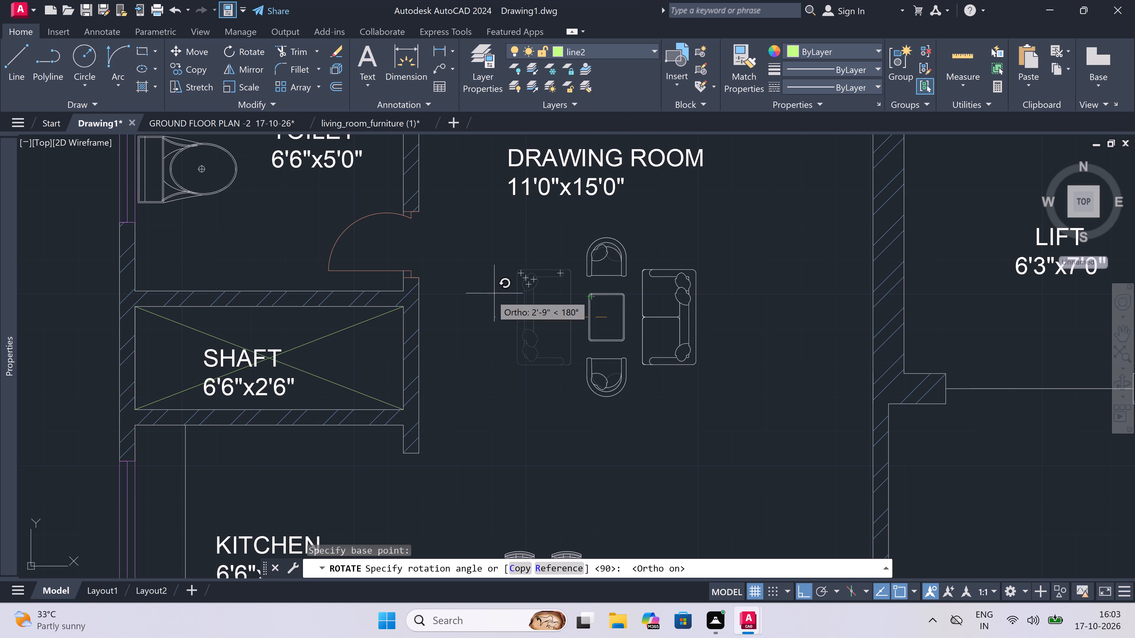
click(459, 342)
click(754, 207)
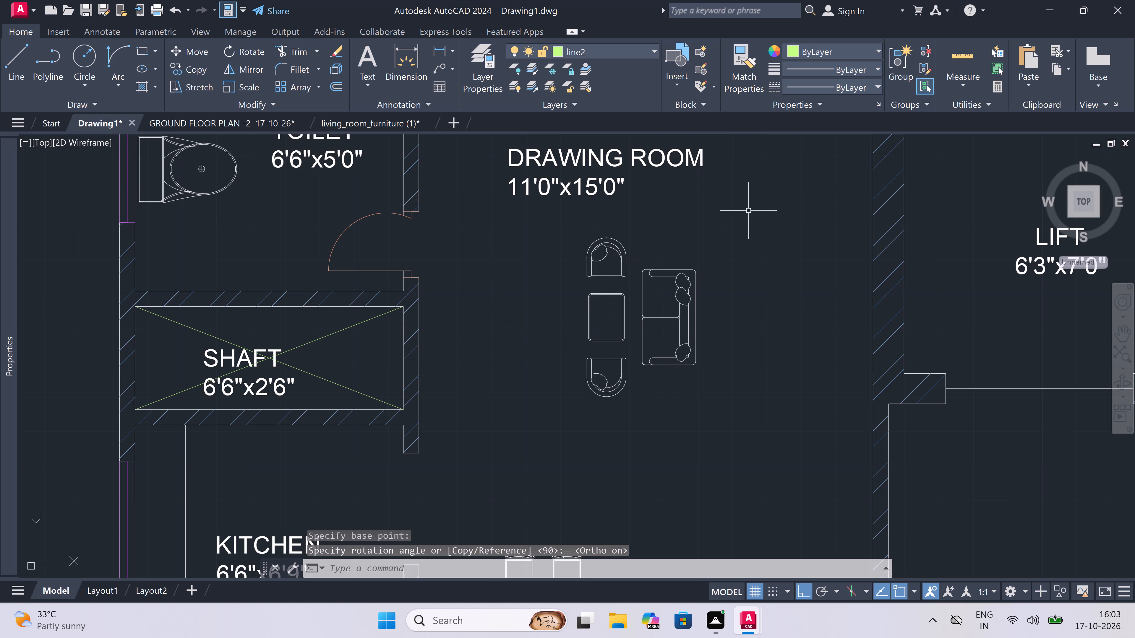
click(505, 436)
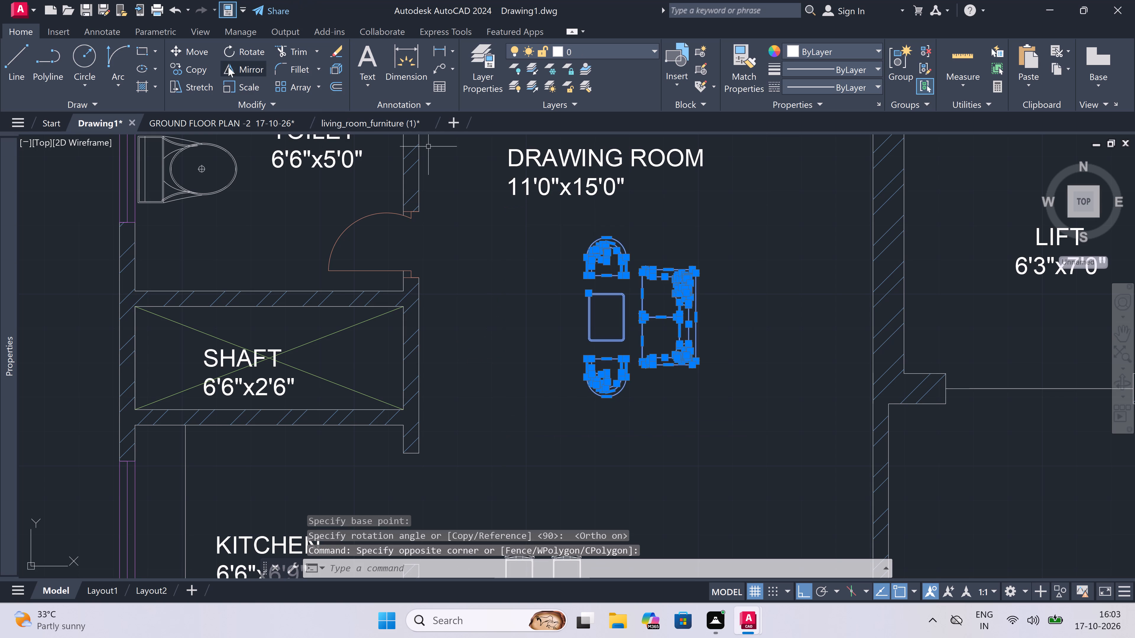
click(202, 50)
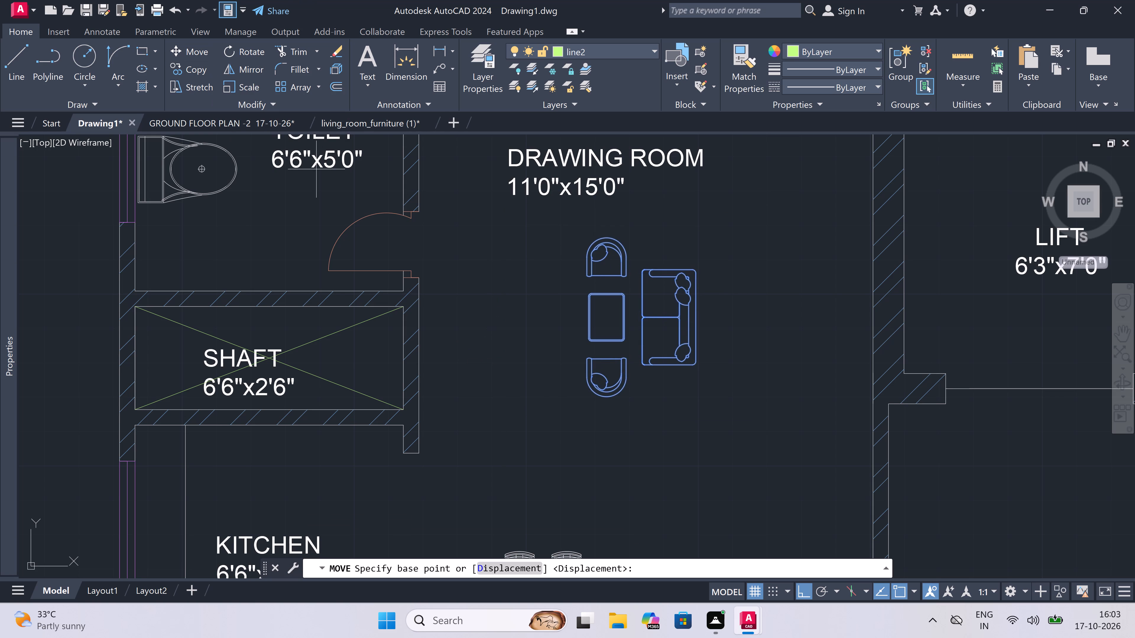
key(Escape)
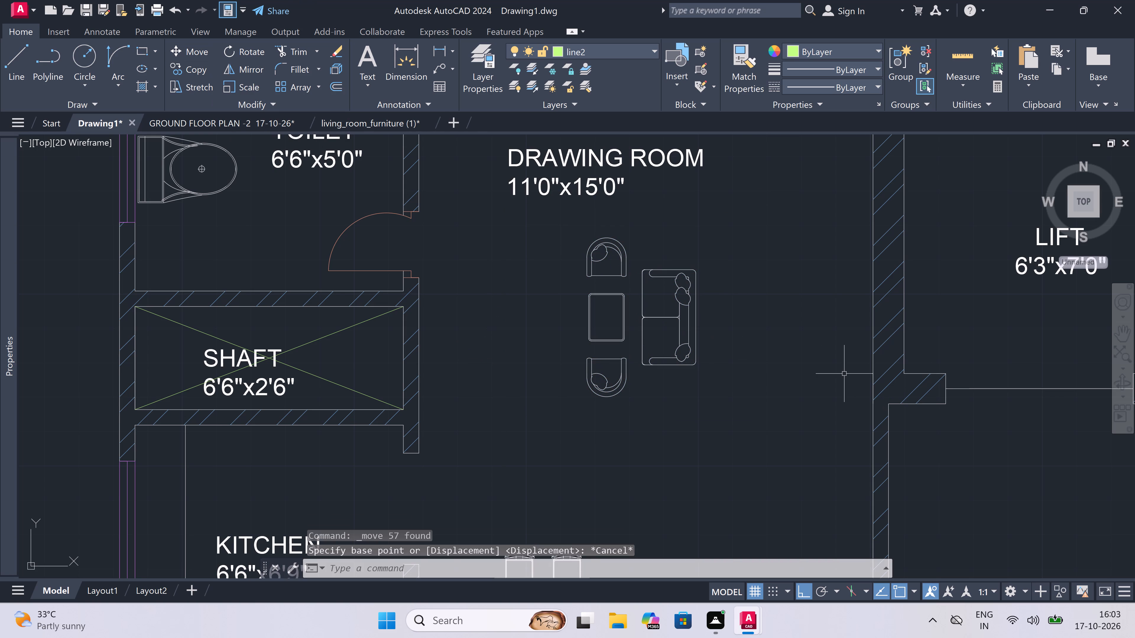
Copy the rotated sofa set by its sofa-back midpoint, with Ortho off, against the lift wall in the 11'0"x15'0" drawing room west of the lift.
click(739, 230)
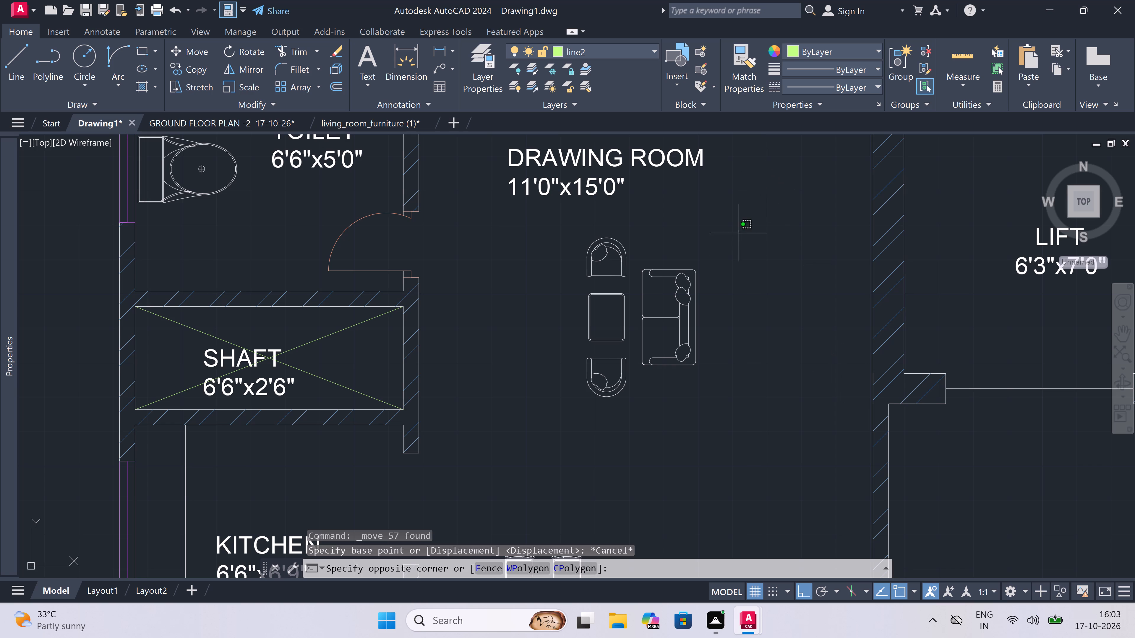
double_click(547, 465)
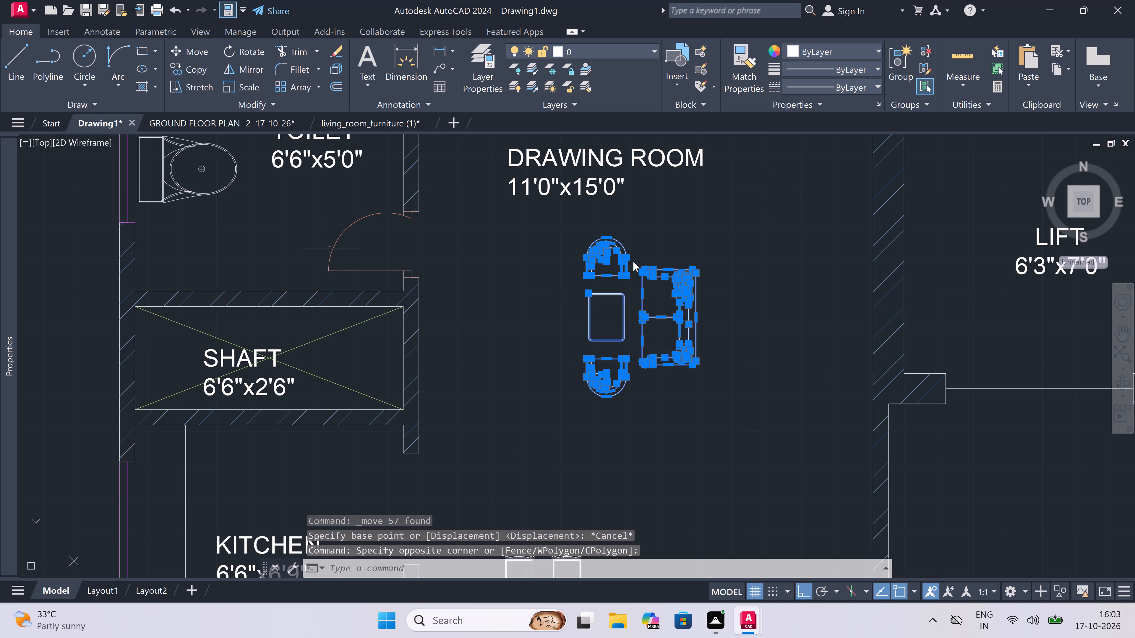
click(194, 69)
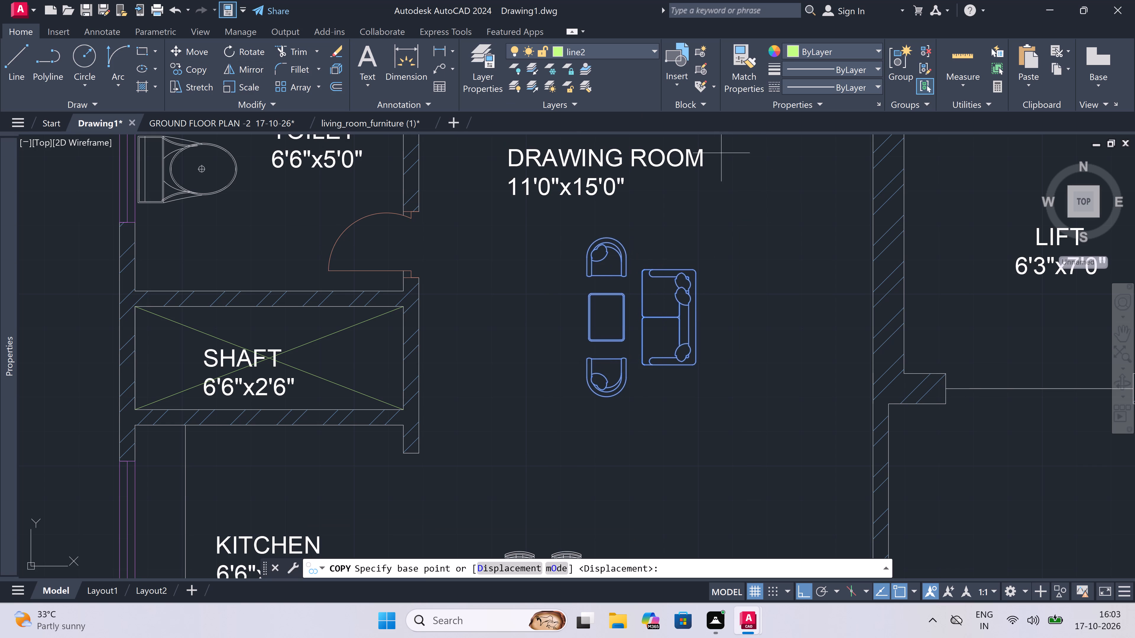
click(695, 315)
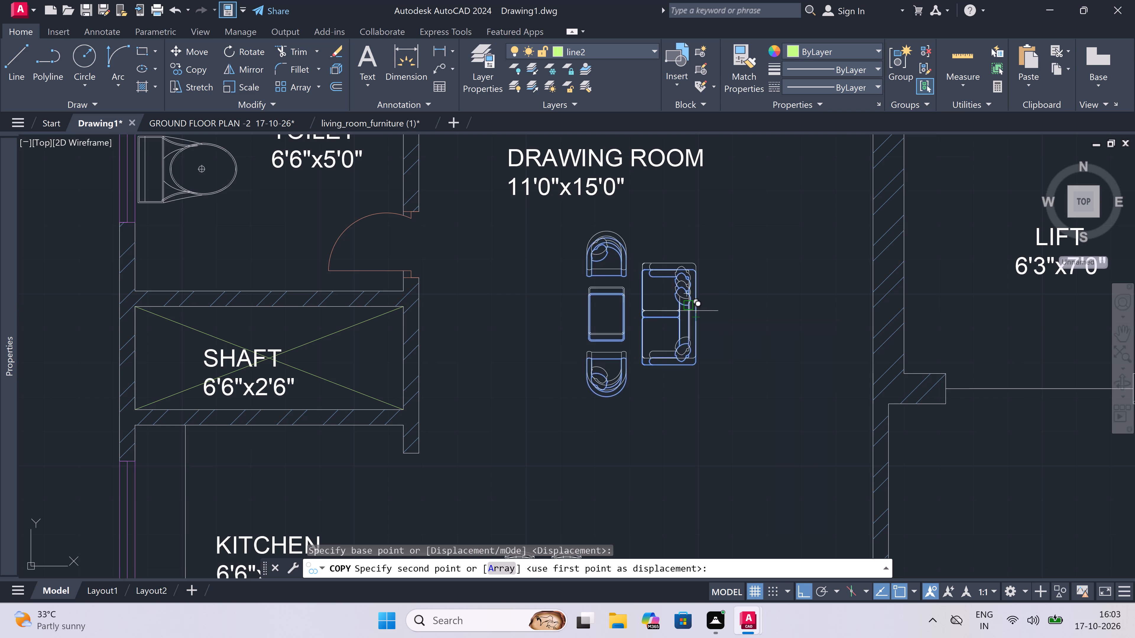
scroll(648, 297, down, 3)
scroll(719, 271, up, 1)
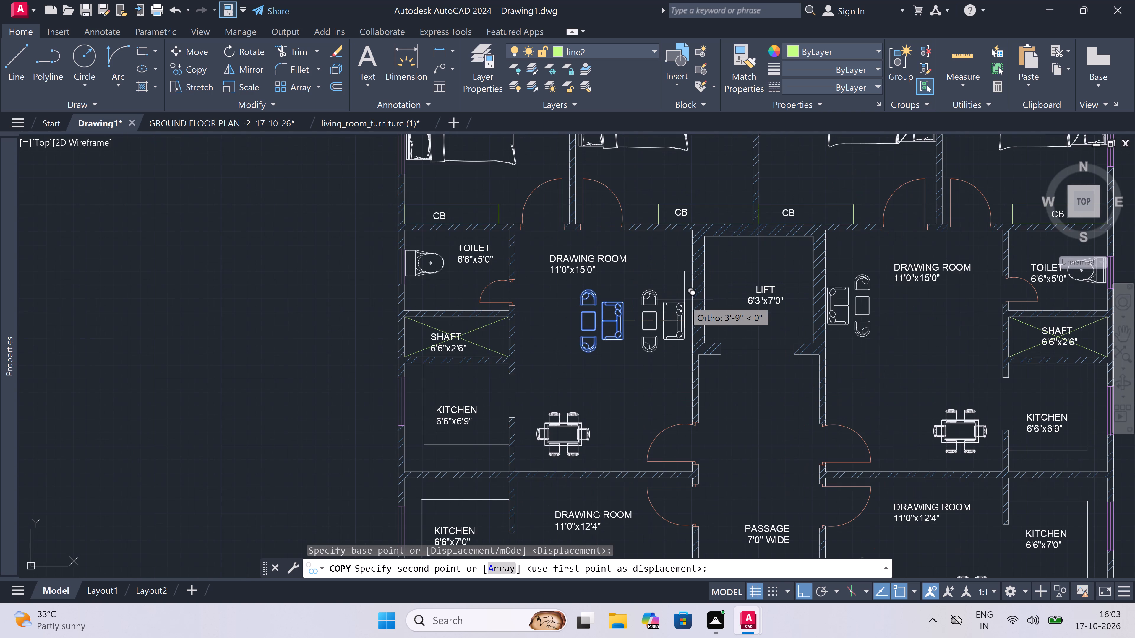
key(F8)
scroll(685, 301, up, 2)
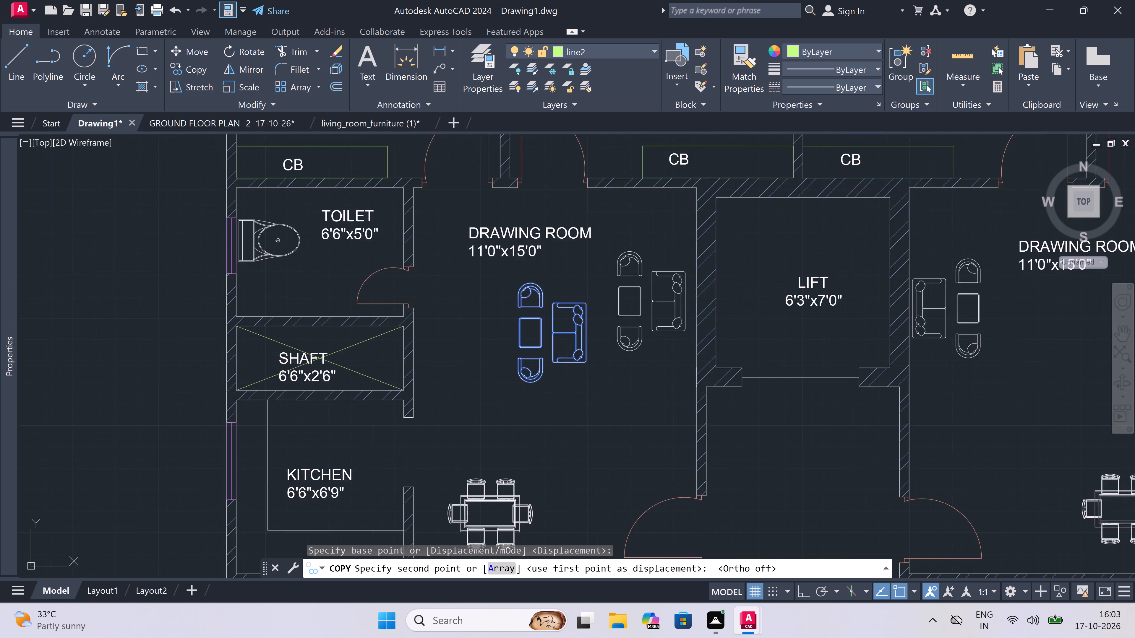
scroll(685, 301, up, 2)
scroll(729, 281, up, 2)
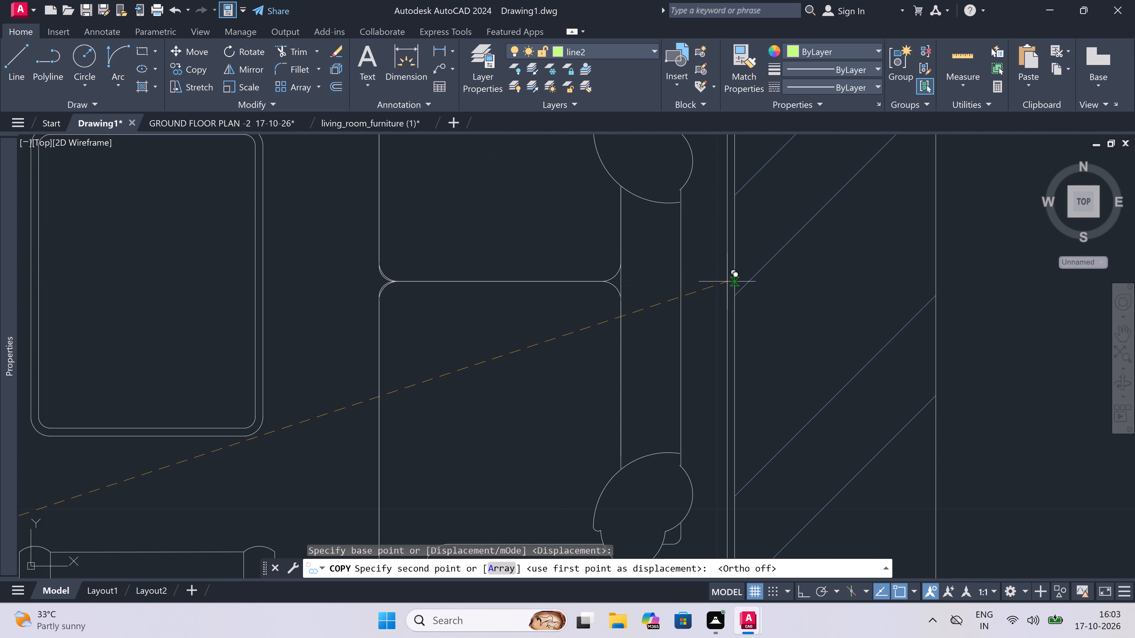
click(727, 282)
Place another sofa set copy in the 11'0"x12'4" drawing room west of the passage, with the sofa's back along the passage wall.
scroll(692, 256, down, 12)
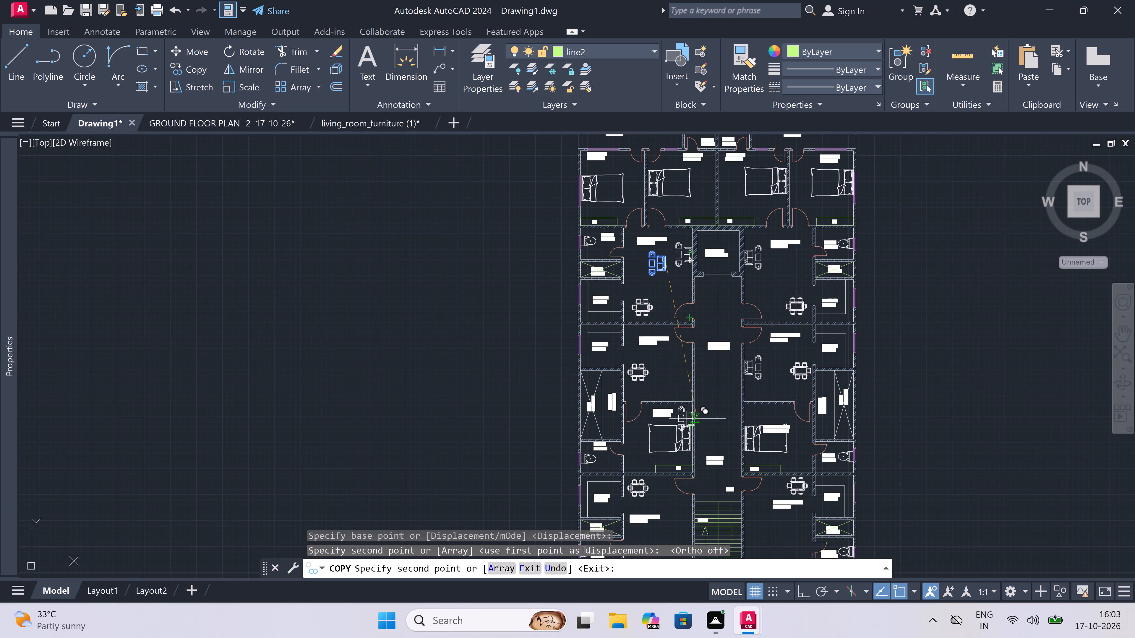
scroll(693, 413, up, 2)
scroll(693, 413, down, 4)
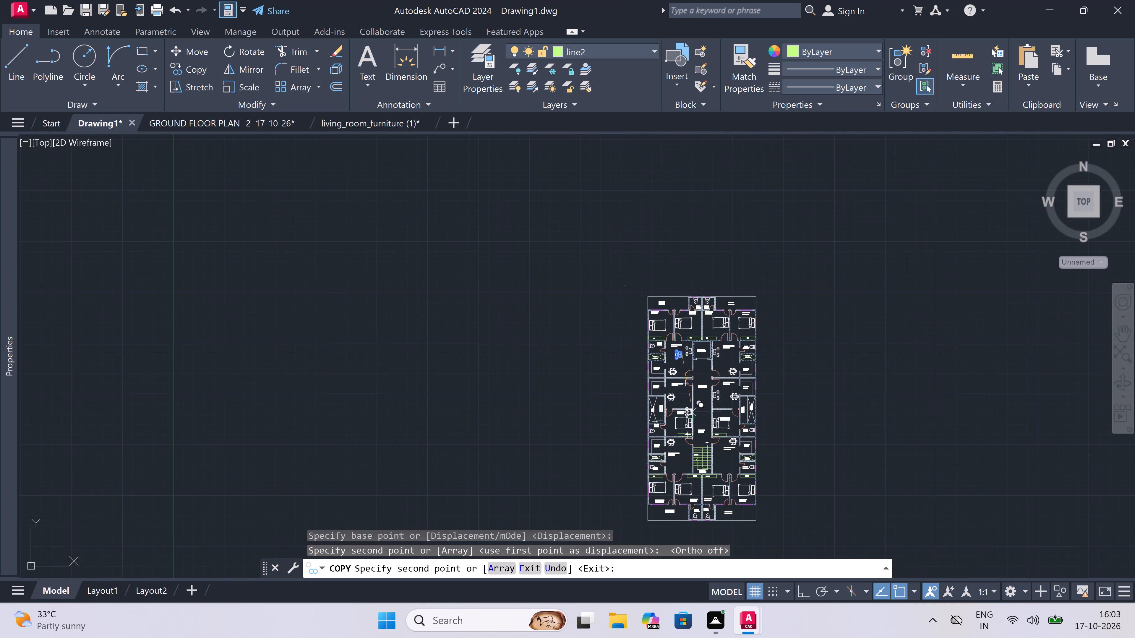
scroll(690, 416, up, 4)
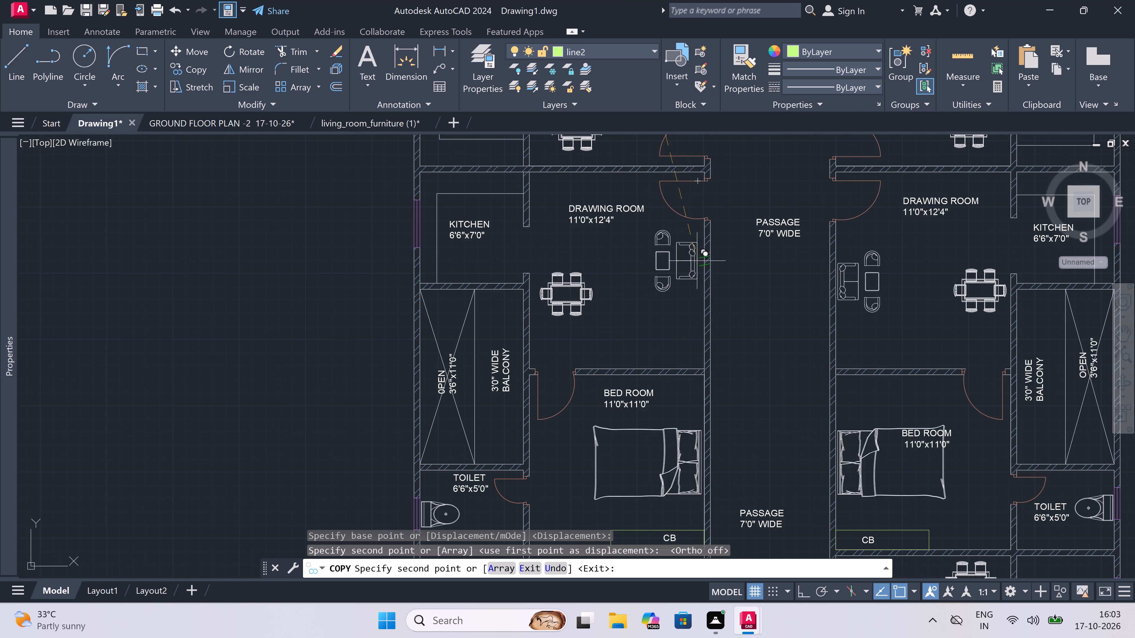
scroll(700, 286, up, 3)
scroll(716, 323, up, 2)
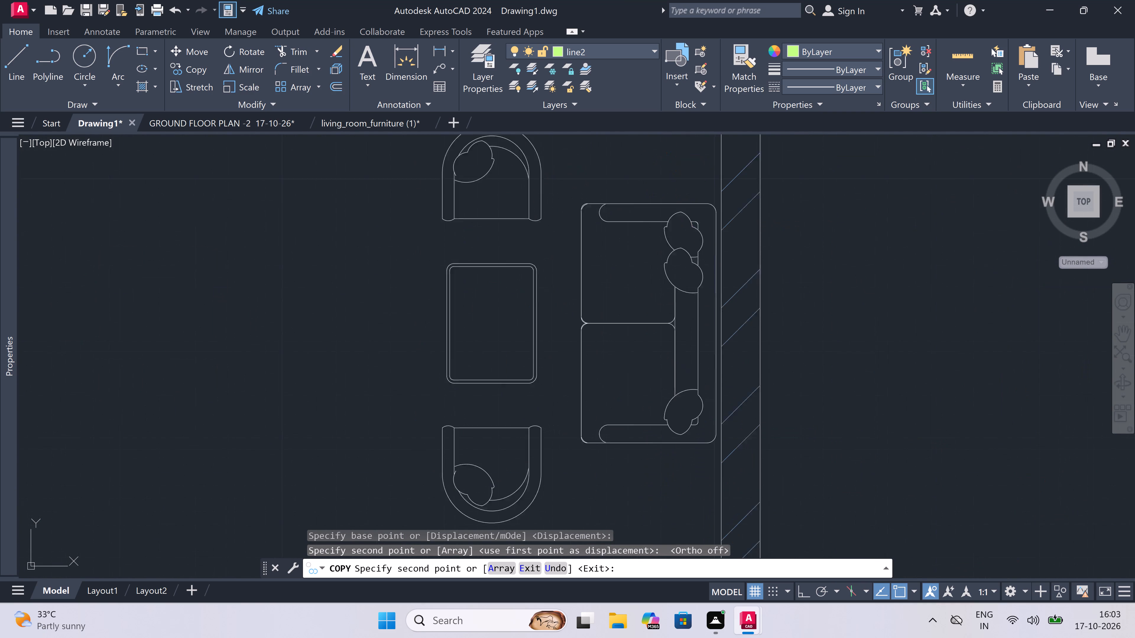
click(716, 323)
Place a final sofa set copy in the 11'0"x15'0" drawing room west of the stair, with its back along the stair wall, and end copying.
scroll(669, 147, down, 9)
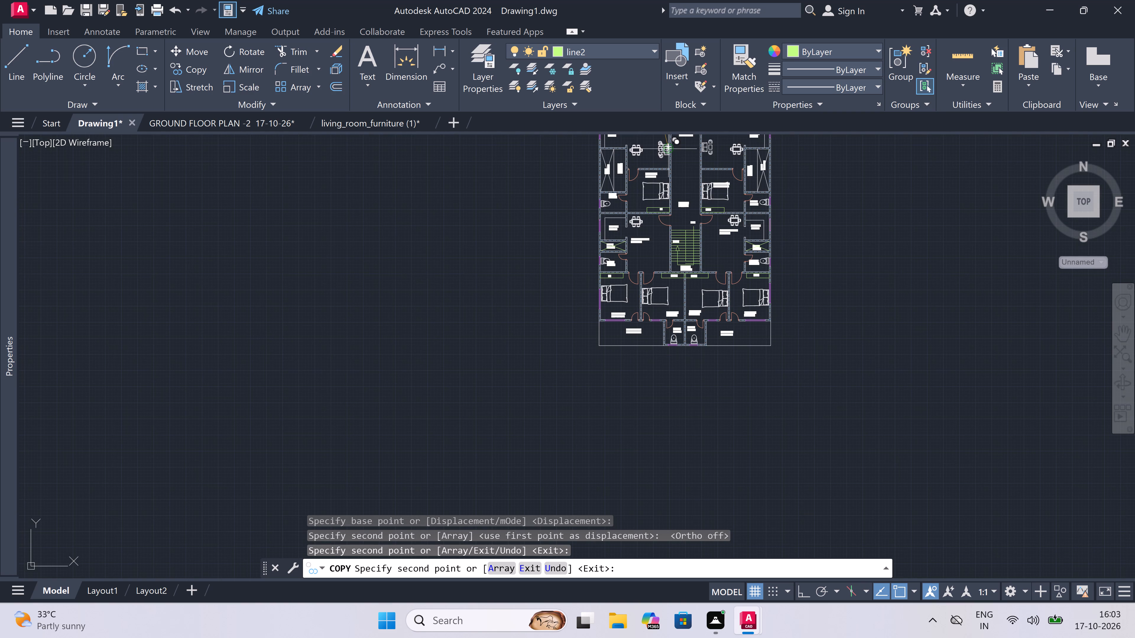
scroll(672, 212, up, 3)
scroll(672, 224, down, 1)
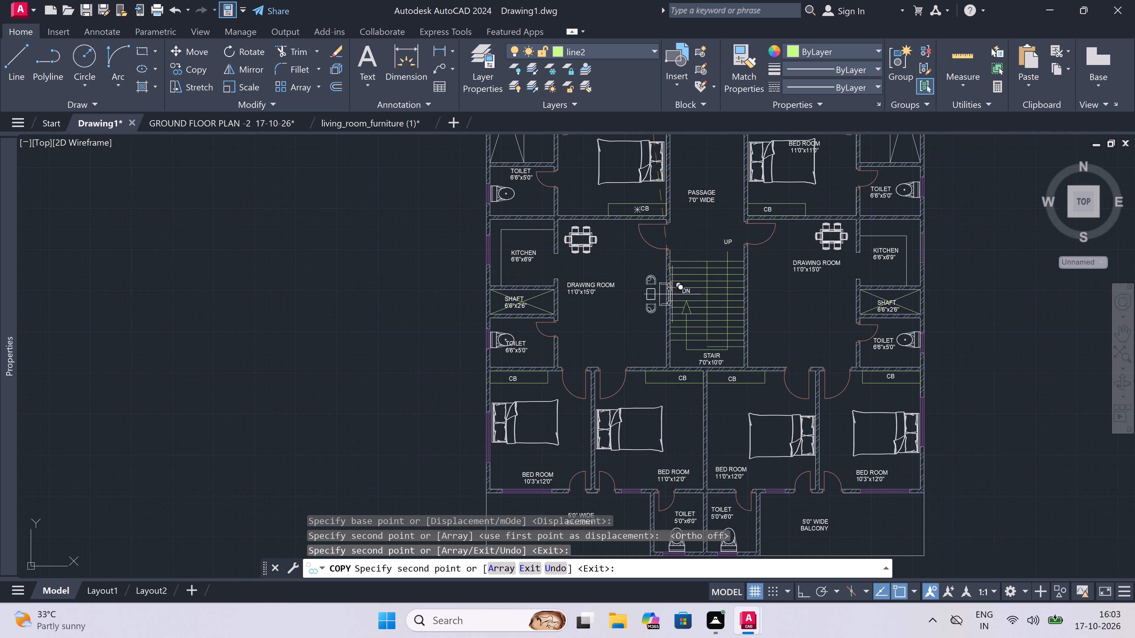
scroll(672, 323, up, 3)
scroll(650, 226, up, 2)
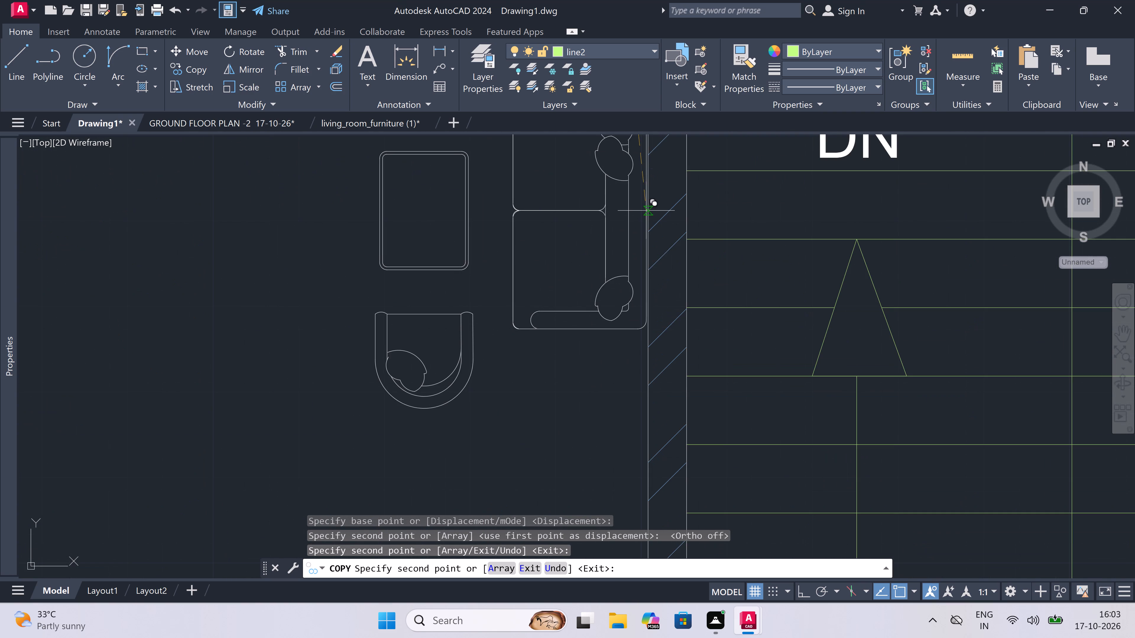
scroll(645, 229, up, 2)
click(645, 230)
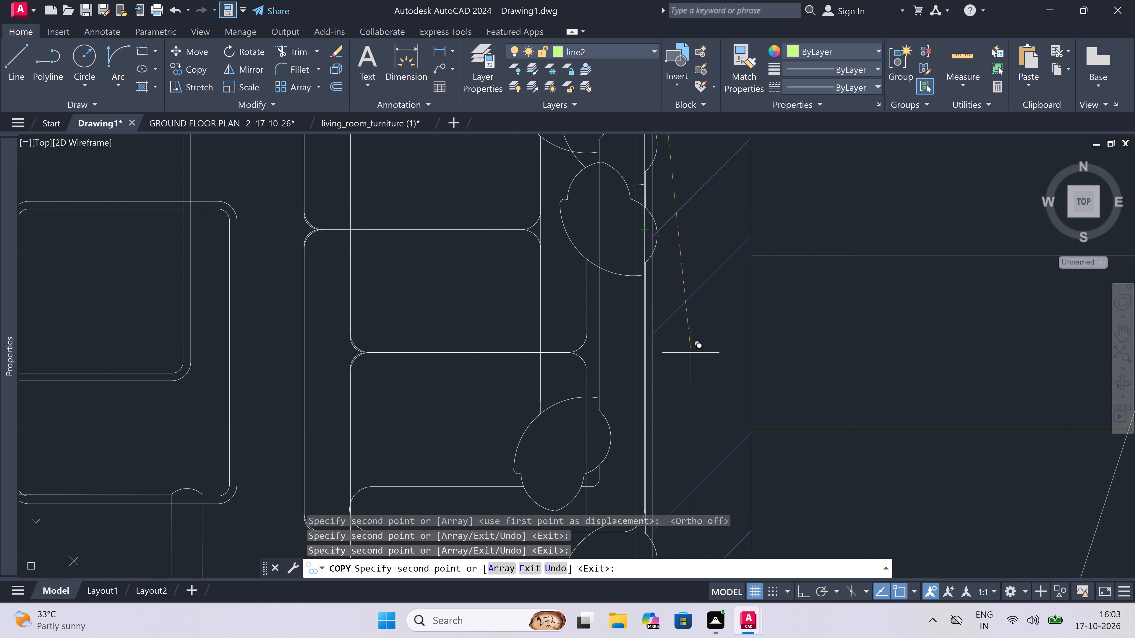
key(Escape)
Move the BED ROOM 11'0"x11'0" label east of the passage off the bed into the clear space north of it.
scroll(678, 353, down, 5)
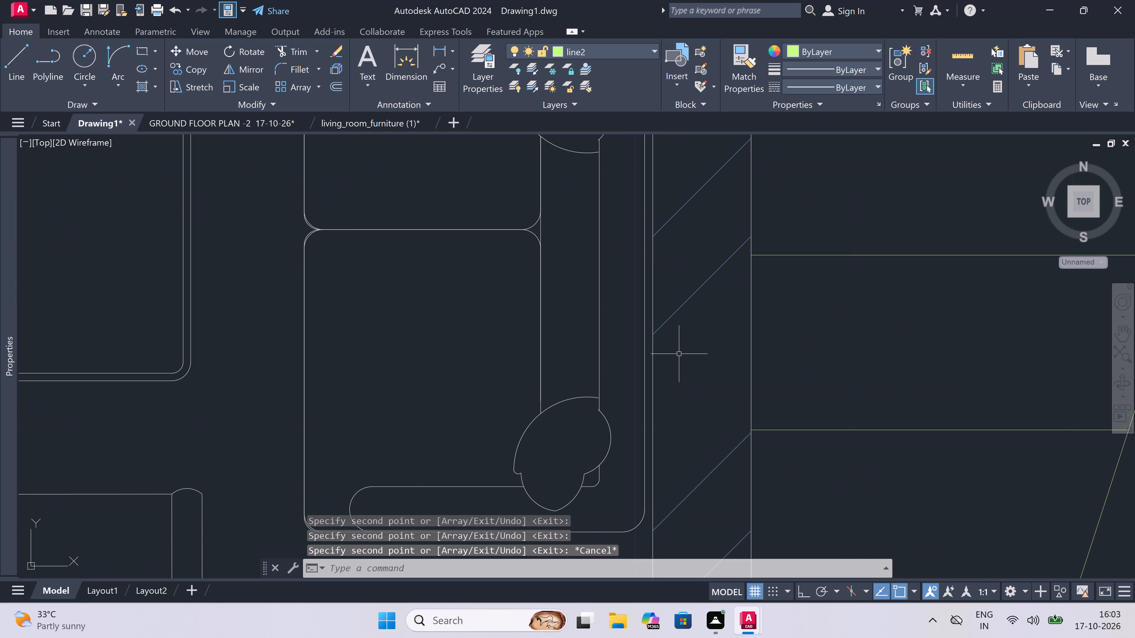
scroll(675, 351, down, 3)
scroll(696, 248, down, 3)
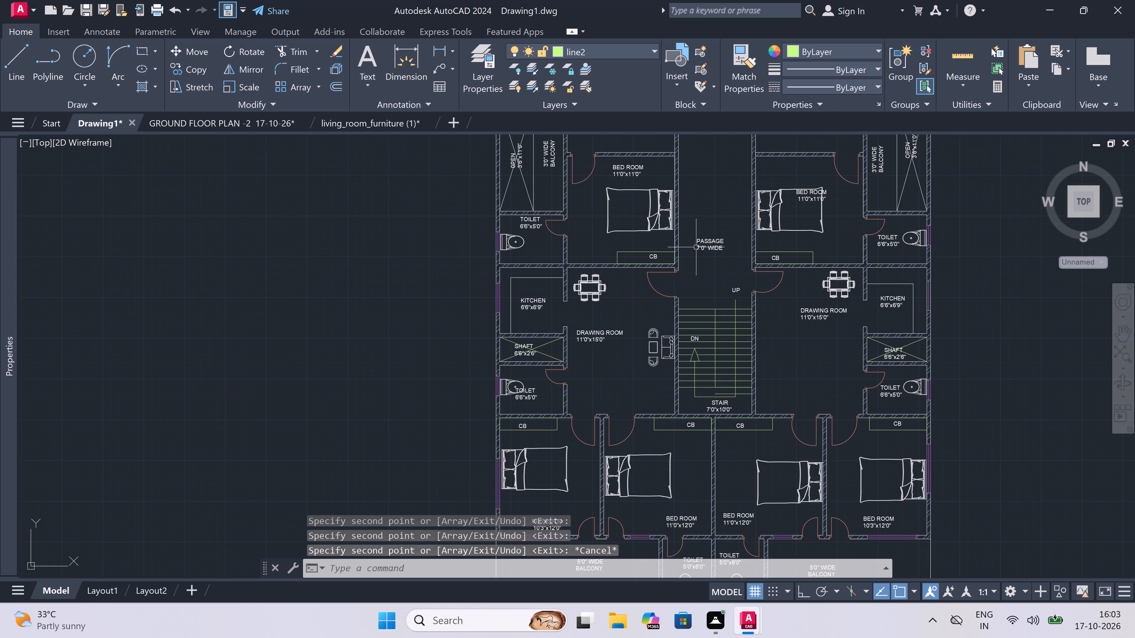
scroll(758, 201, up, 2)
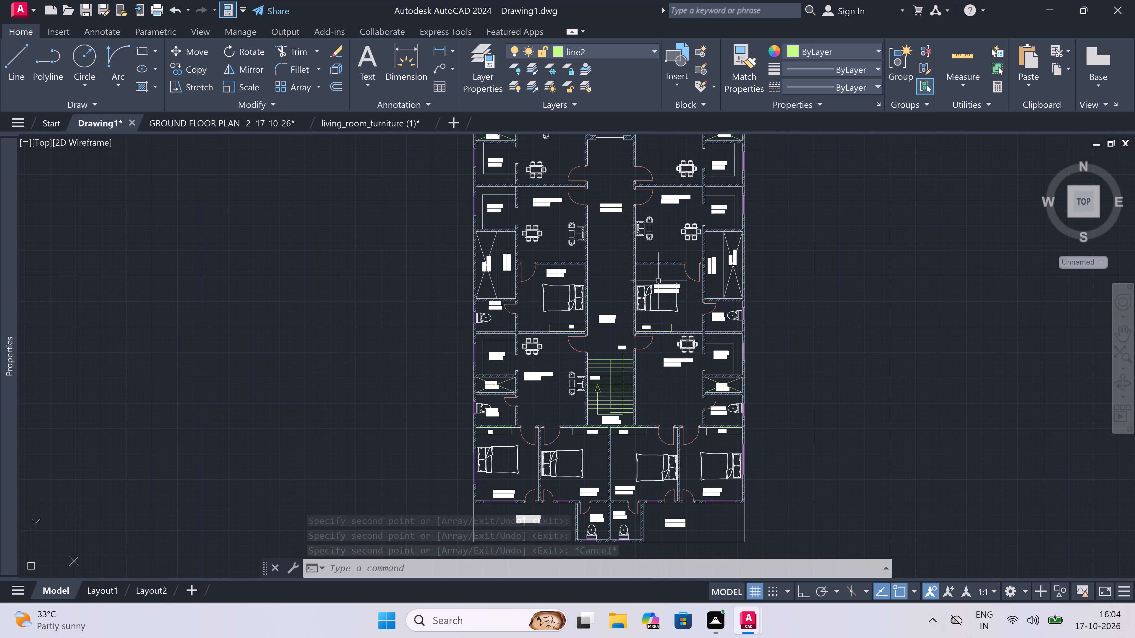
scroll(658, 277, up, 4)
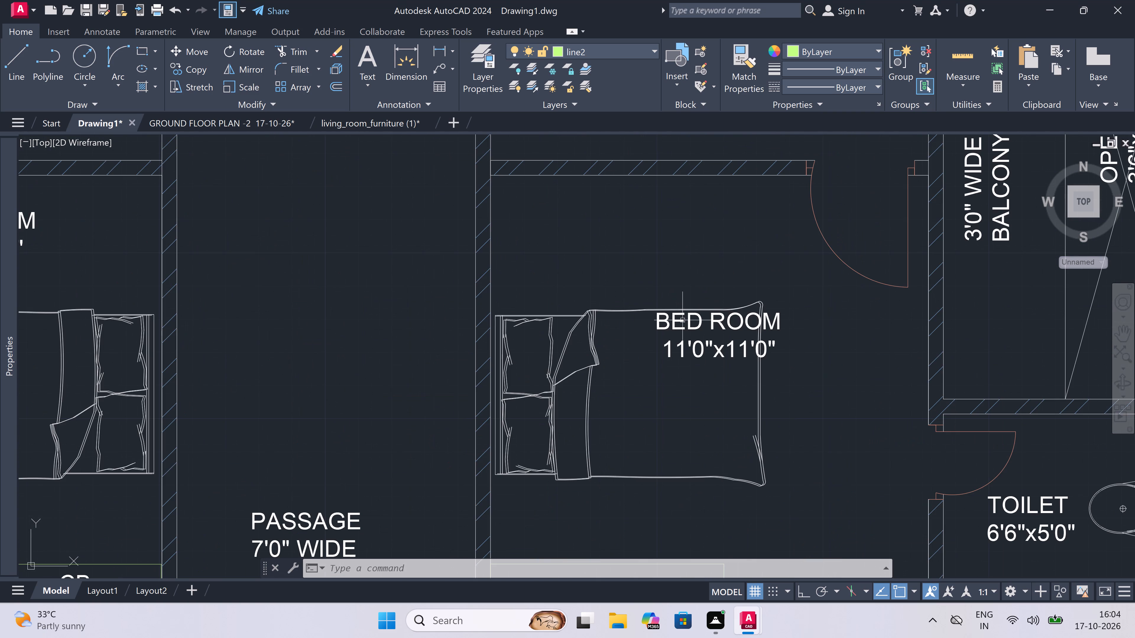
click(682, 320)
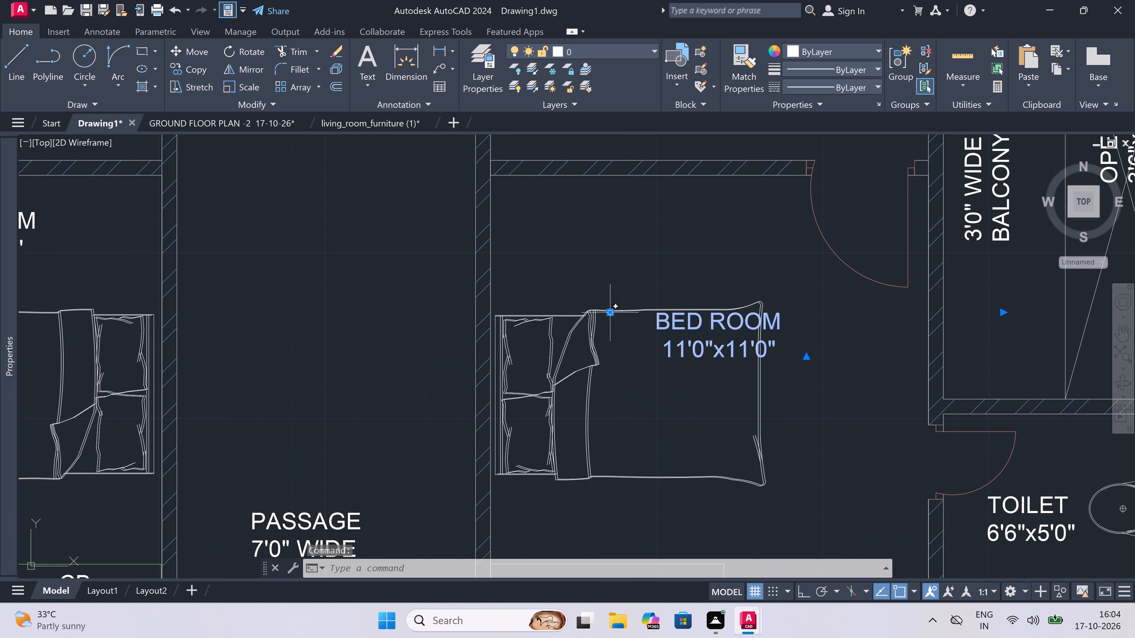
click(610, 316)
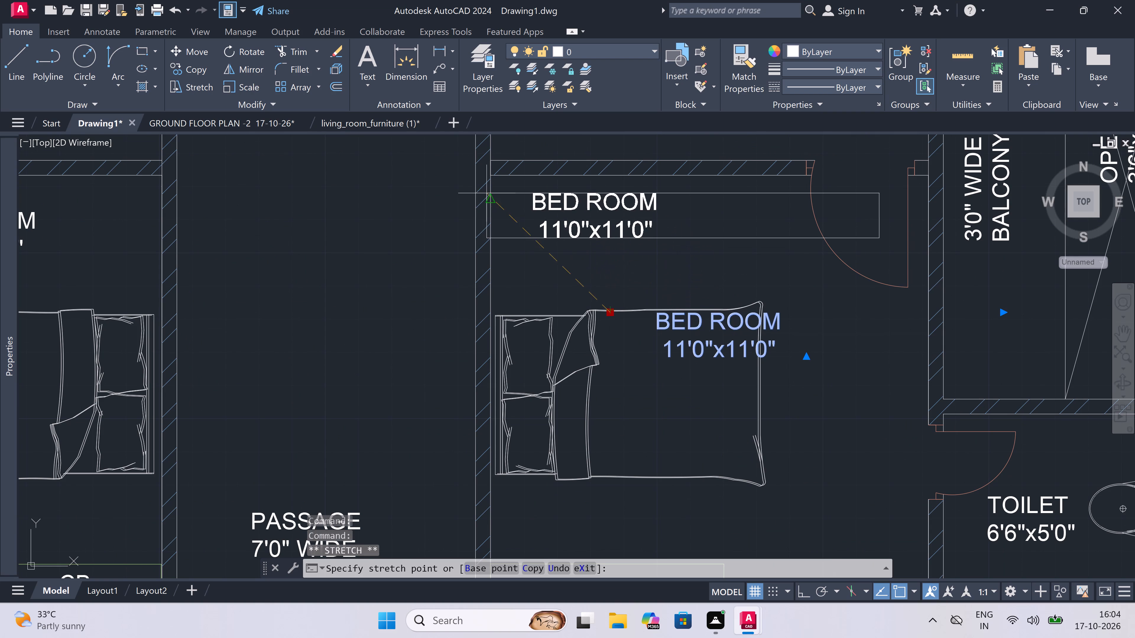
click(528, 207)
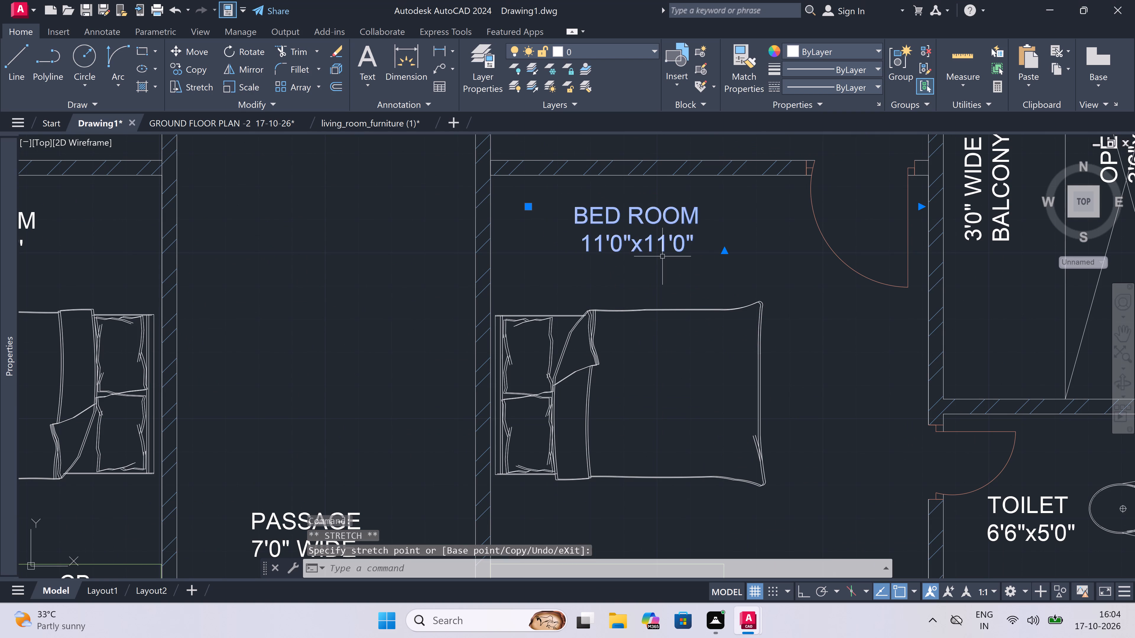
key(Escape)
Delete the original sofa set standing in the middle of the 11'0"x15'0" drawing room west of the lift, keeping the copy at the lift wall.
scroll(656, 300, down, 2)
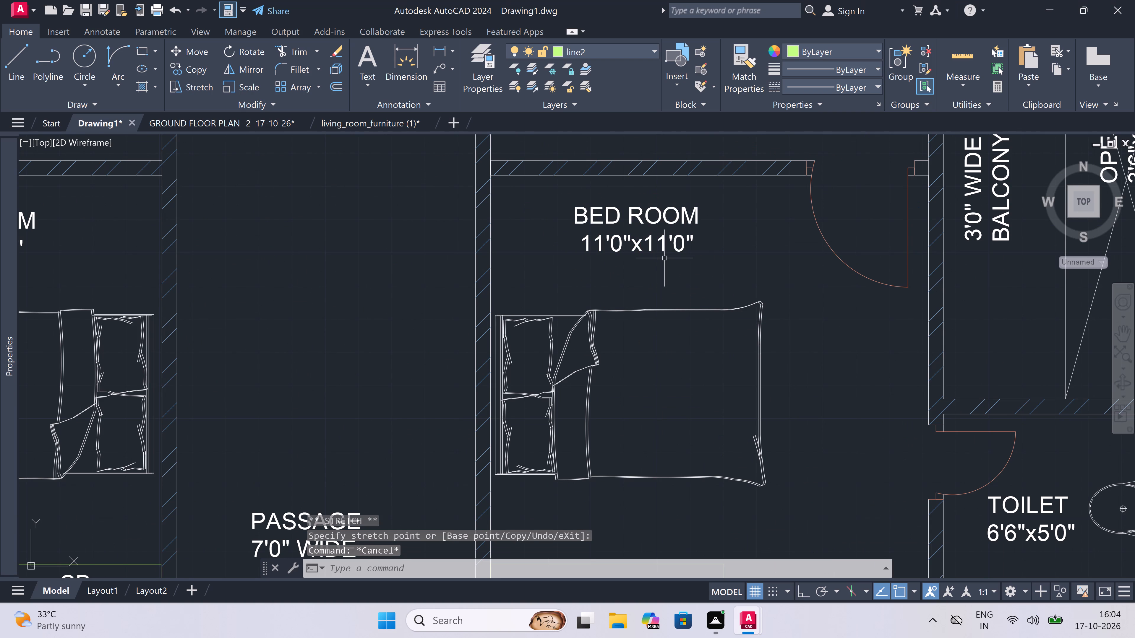
scroll(656, 294, down, 5)
scroll(641, 268, up, 2)
scroll(641, 268, down, 2)
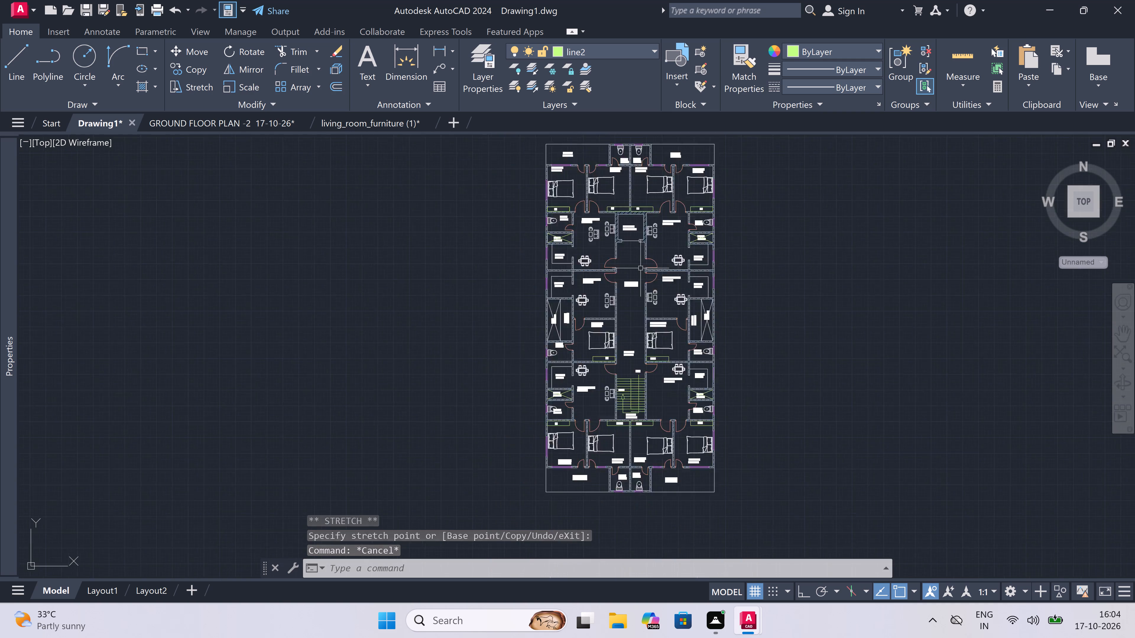
scroll(641, 251, up, 4)
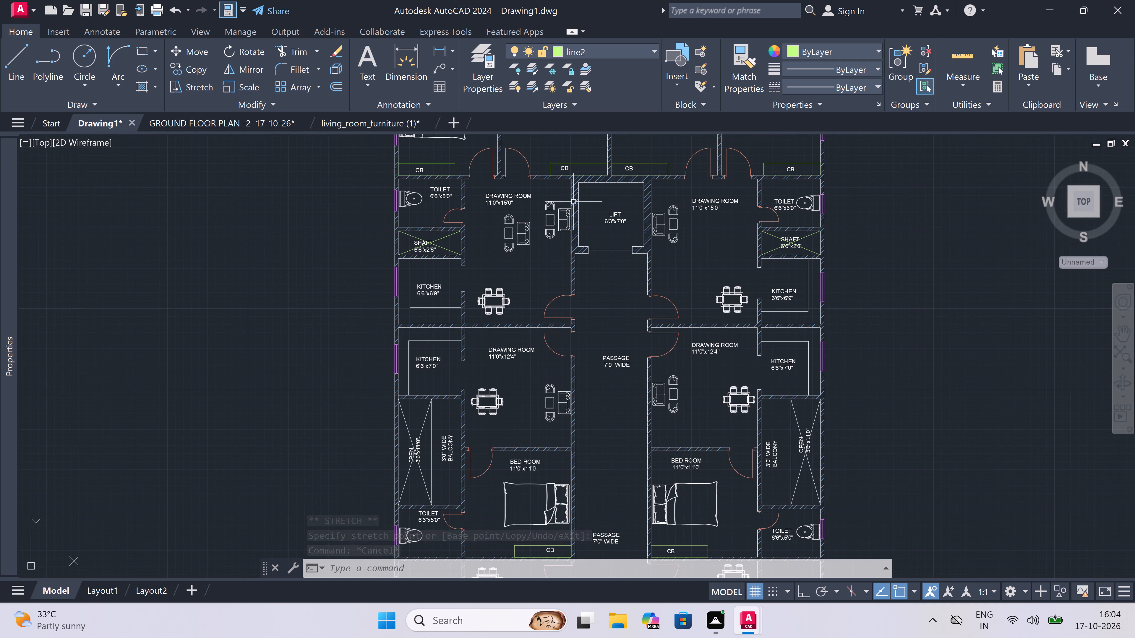
scroll(507, 208, up, 3)
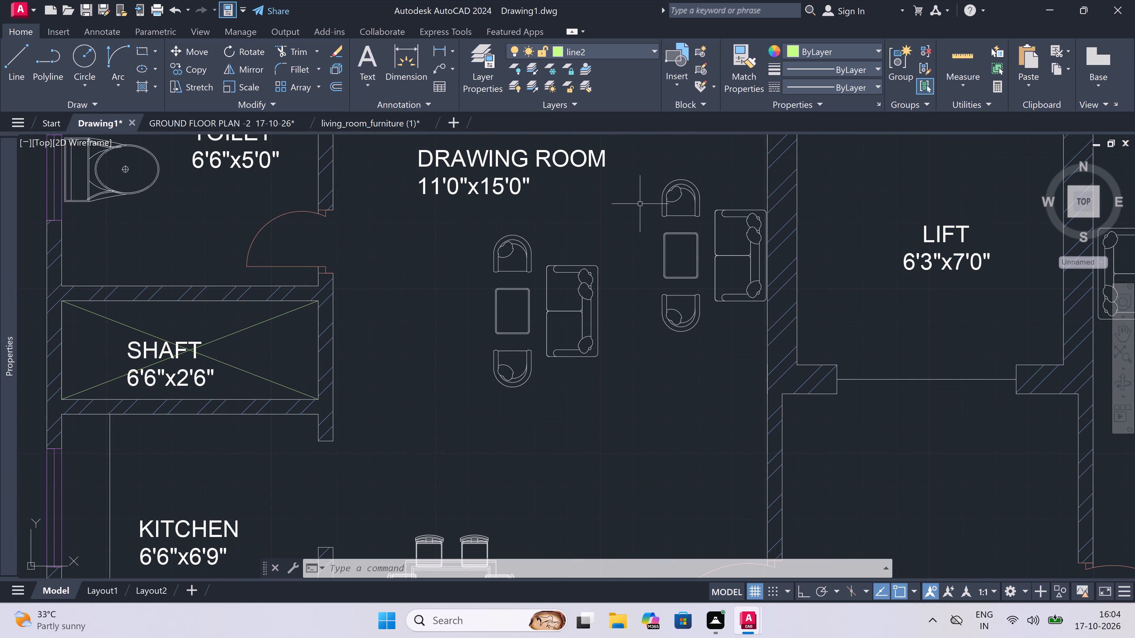
click(633, 222)
click(484, 447)
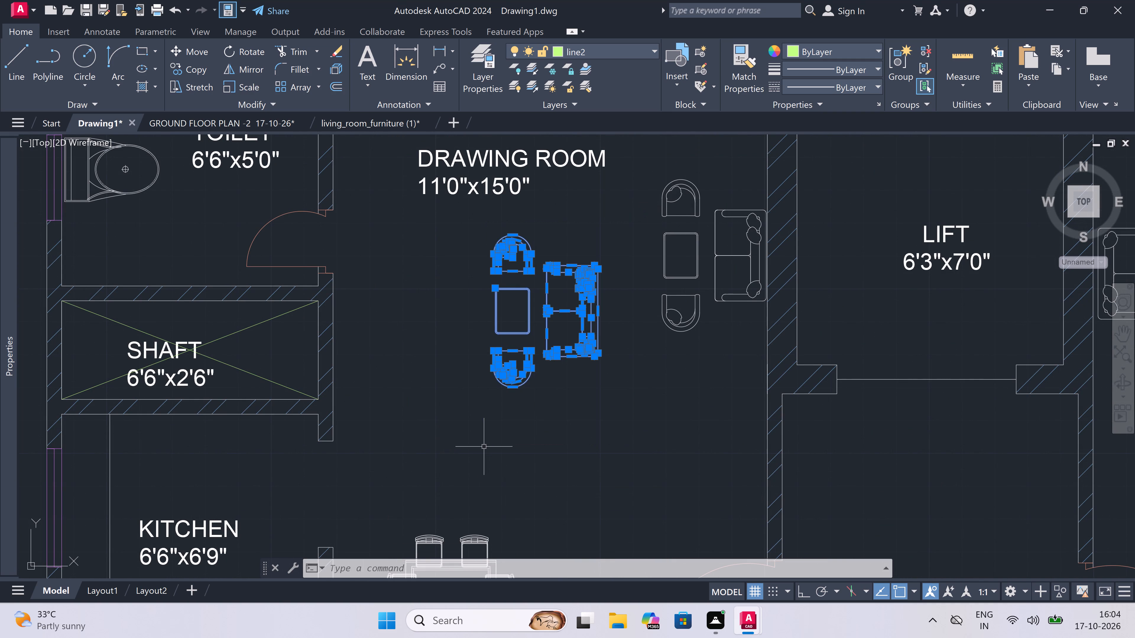
key(Delete)
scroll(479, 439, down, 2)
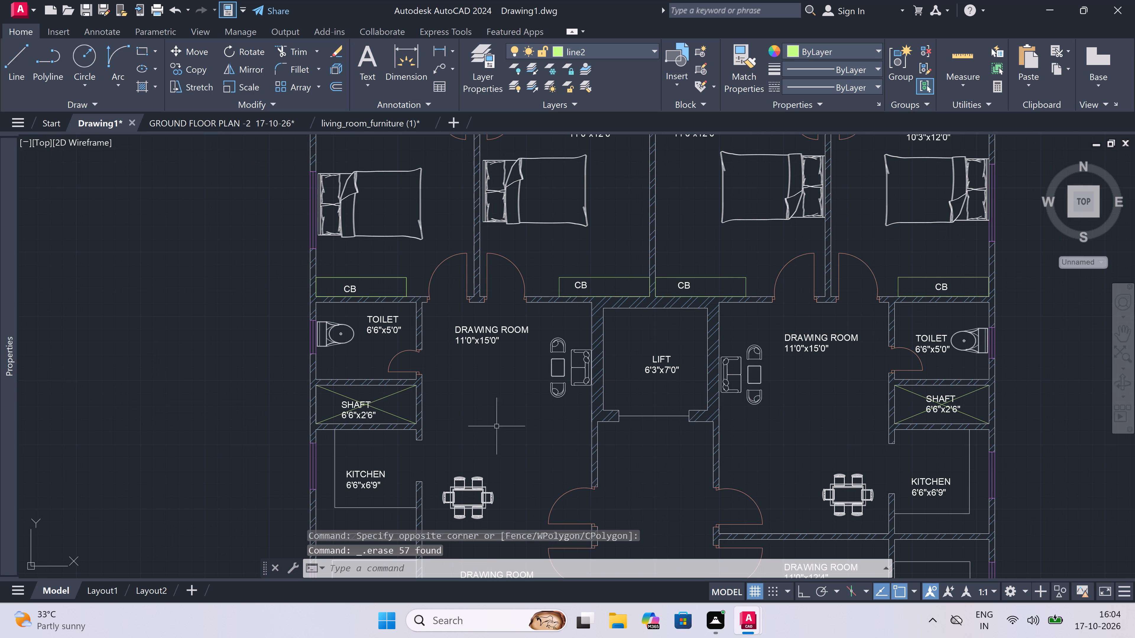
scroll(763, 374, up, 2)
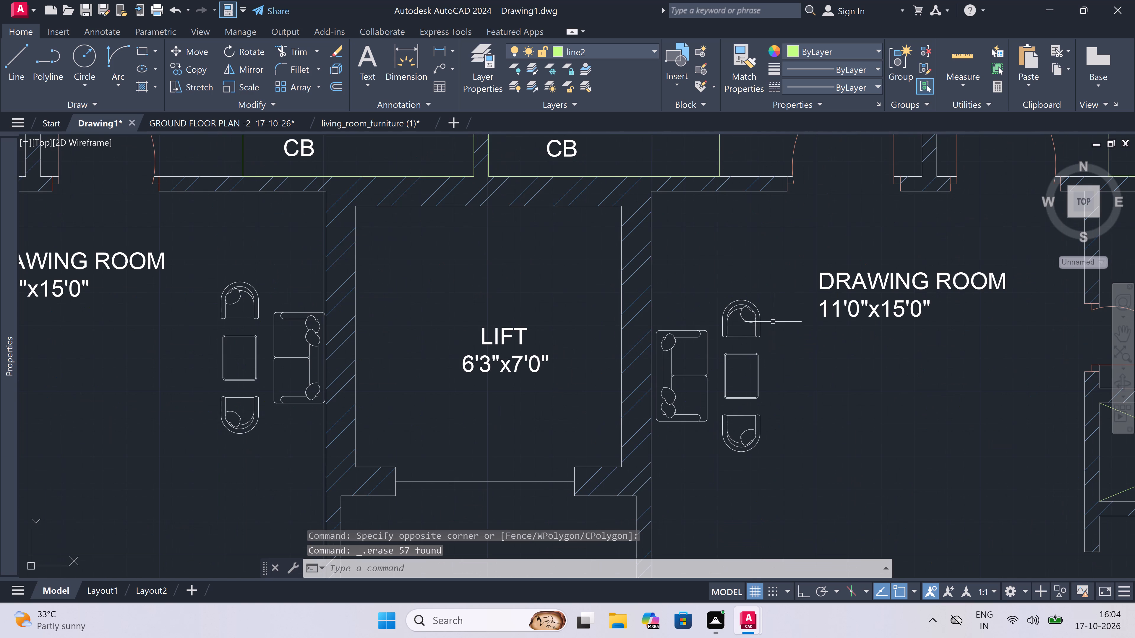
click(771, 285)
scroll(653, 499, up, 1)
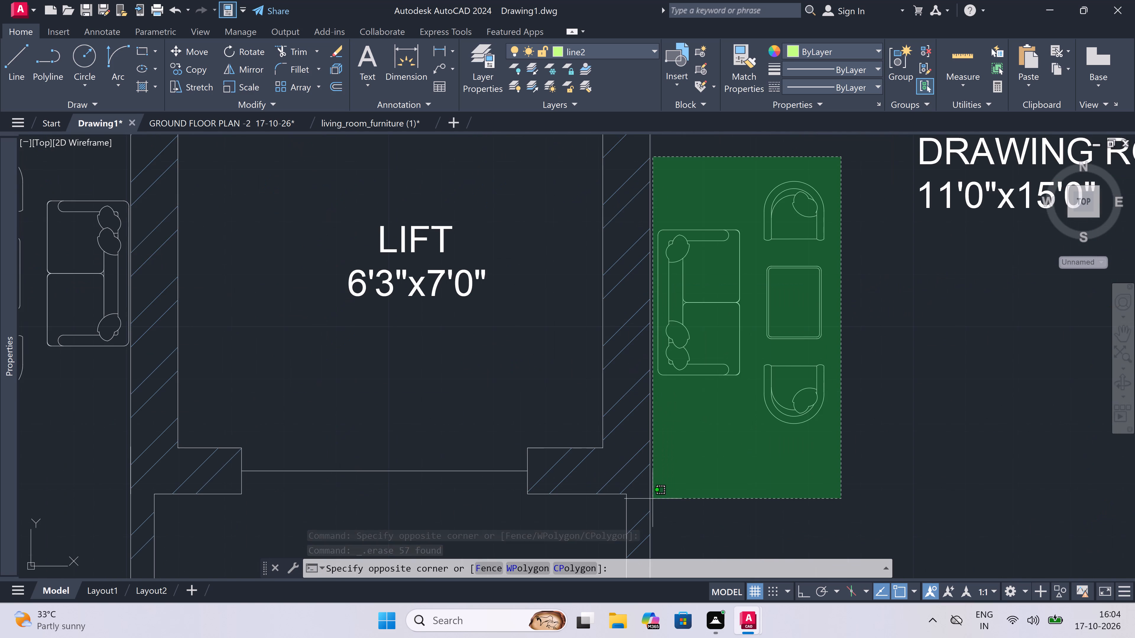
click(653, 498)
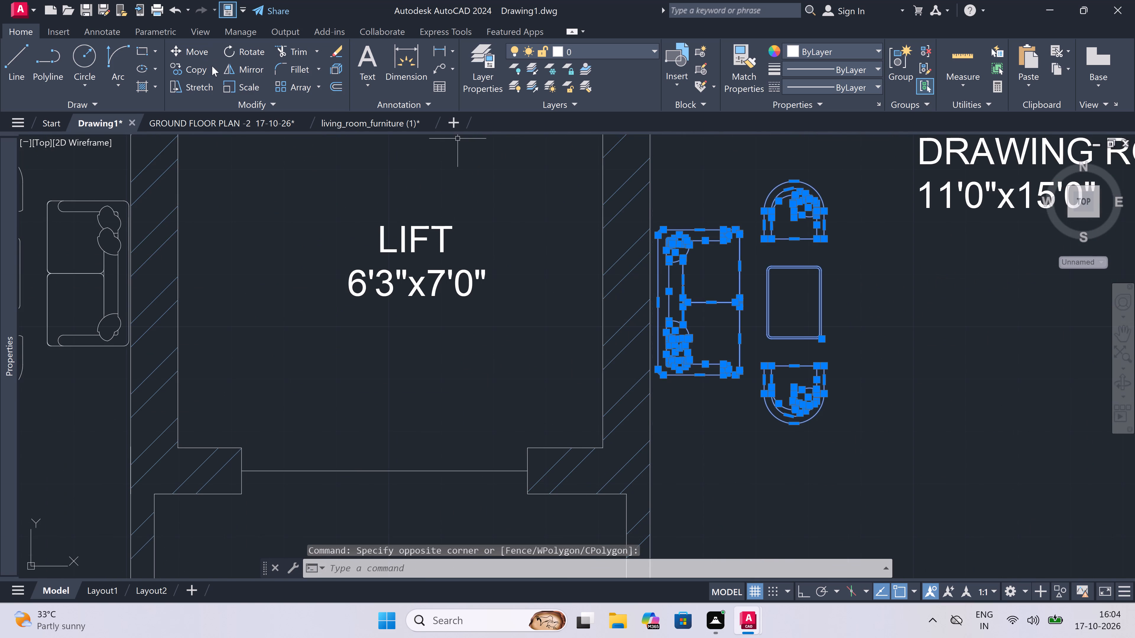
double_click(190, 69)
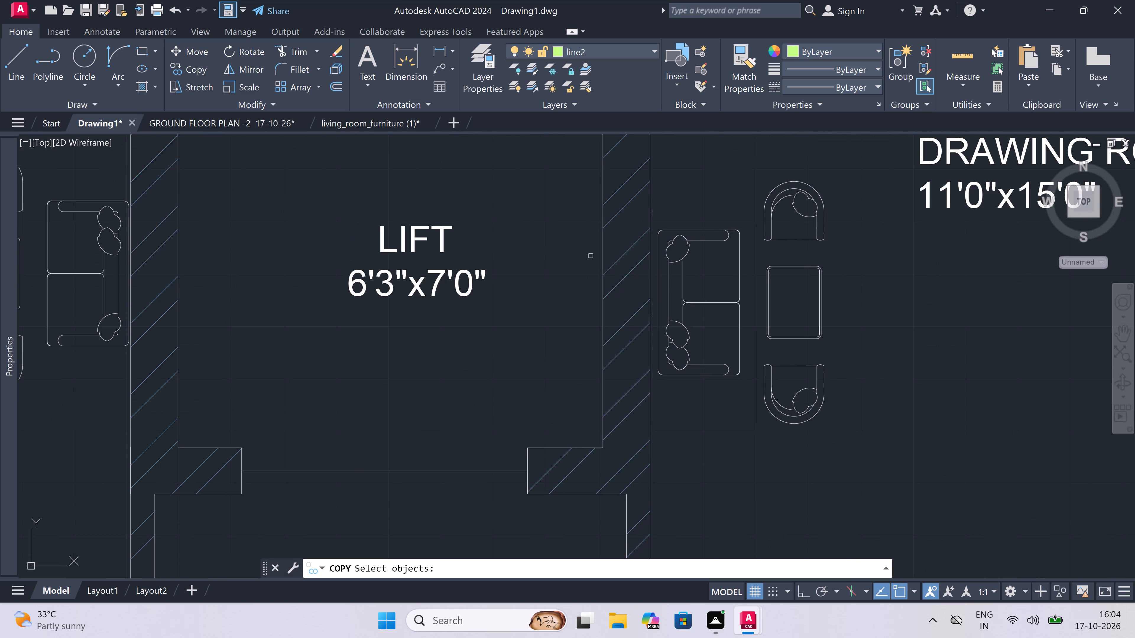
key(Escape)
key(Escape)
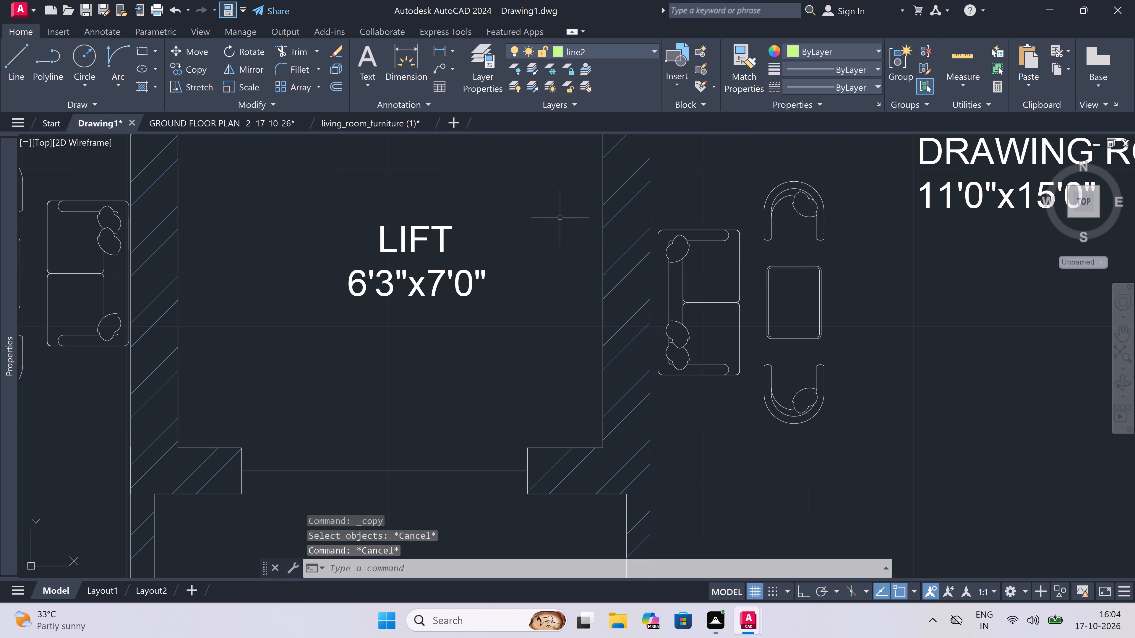
Copy the sofa set at the lift's east wall into the 11'0"x15'0" drawing room east of the stair, with its back along the stair wall.
double_click(835, 150)
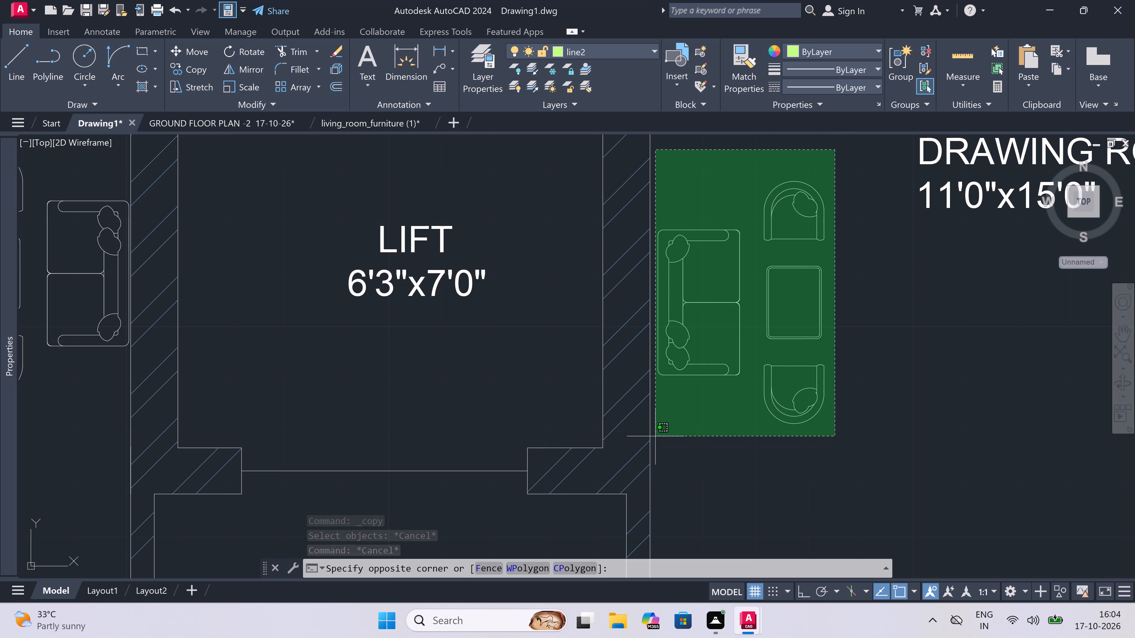
click(656, 425)
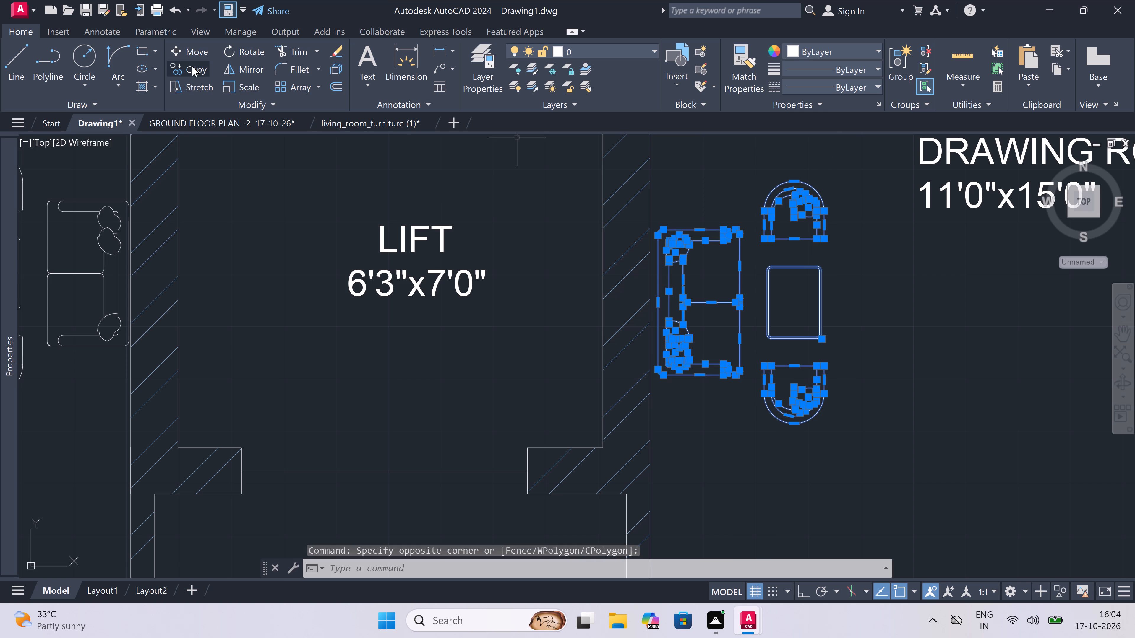
click(192, 66)
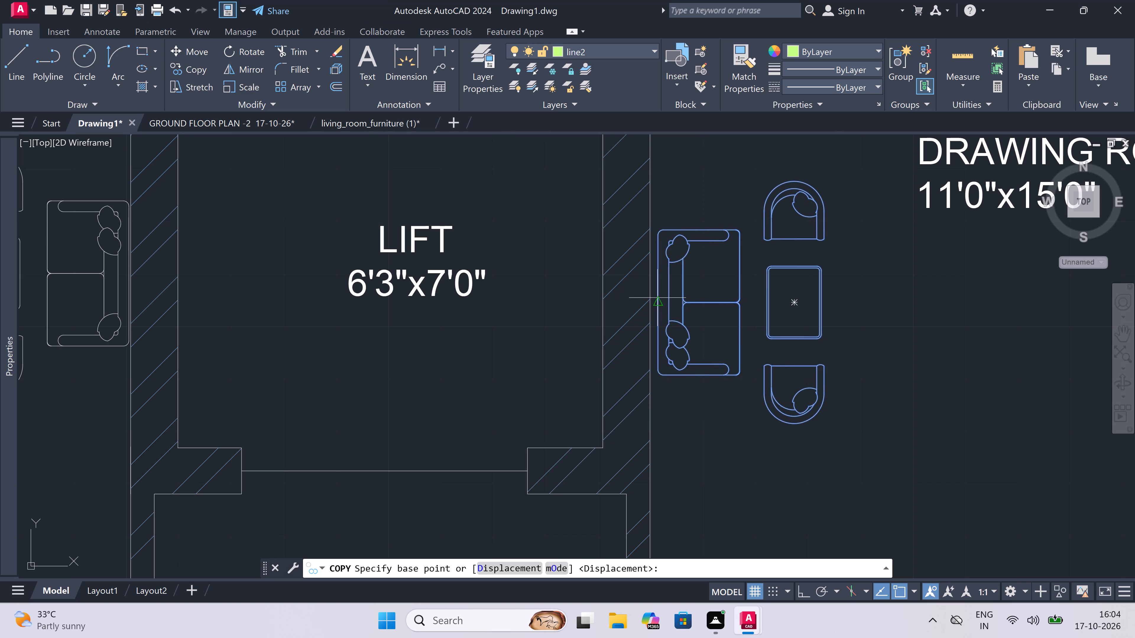
click(657, 298)
scroll(653, 234, down, 8)
scroll(665, 295, up, 1)
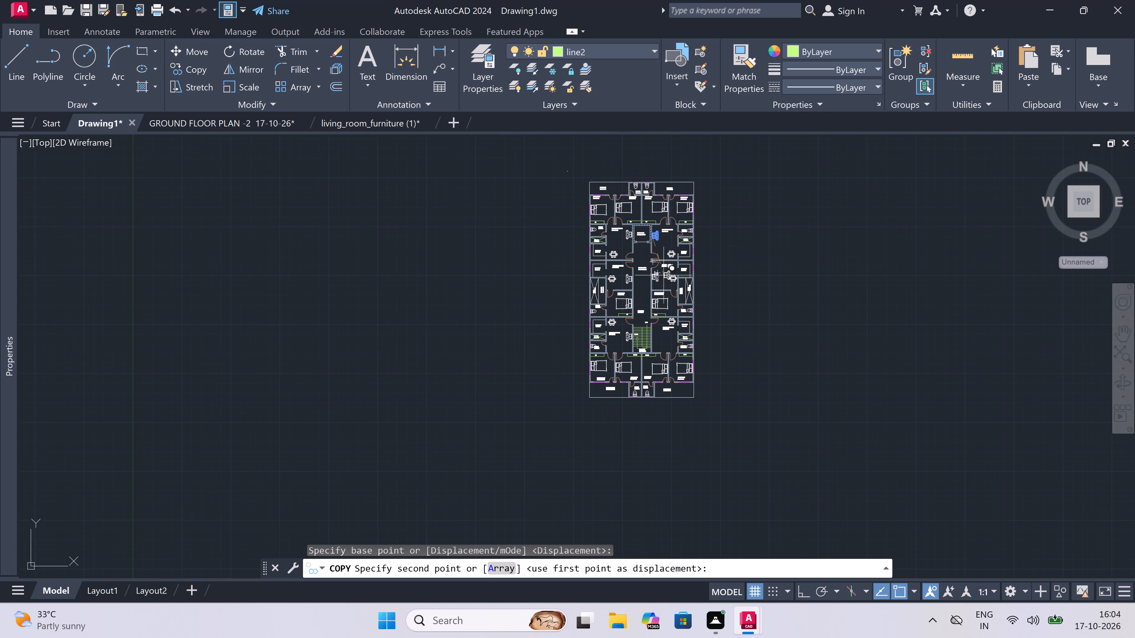
scroll(665, 295, up, 3)
scroll(665, 295, down, 2)
scroll(655, 366, up, 4)
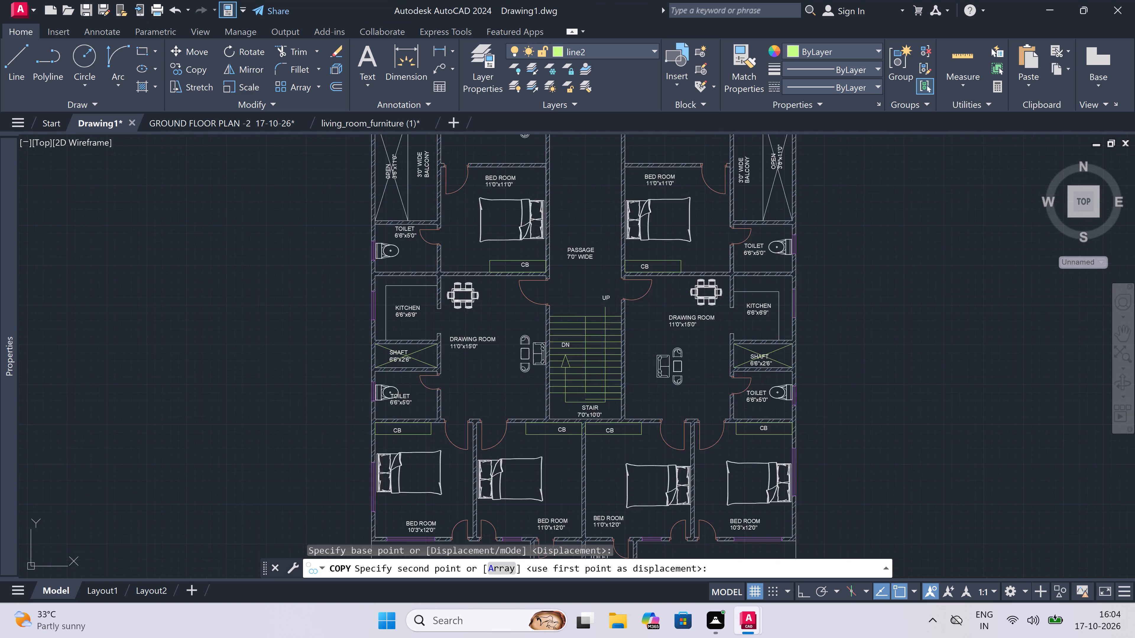
scroll(580, 320, up, 1)
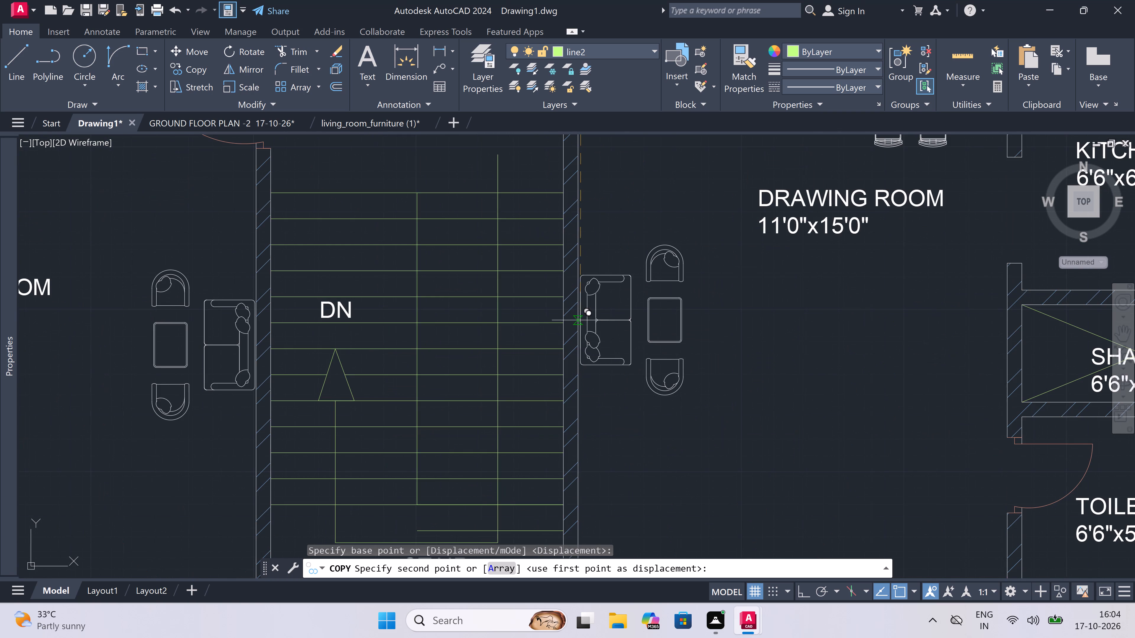
click(581, 320)
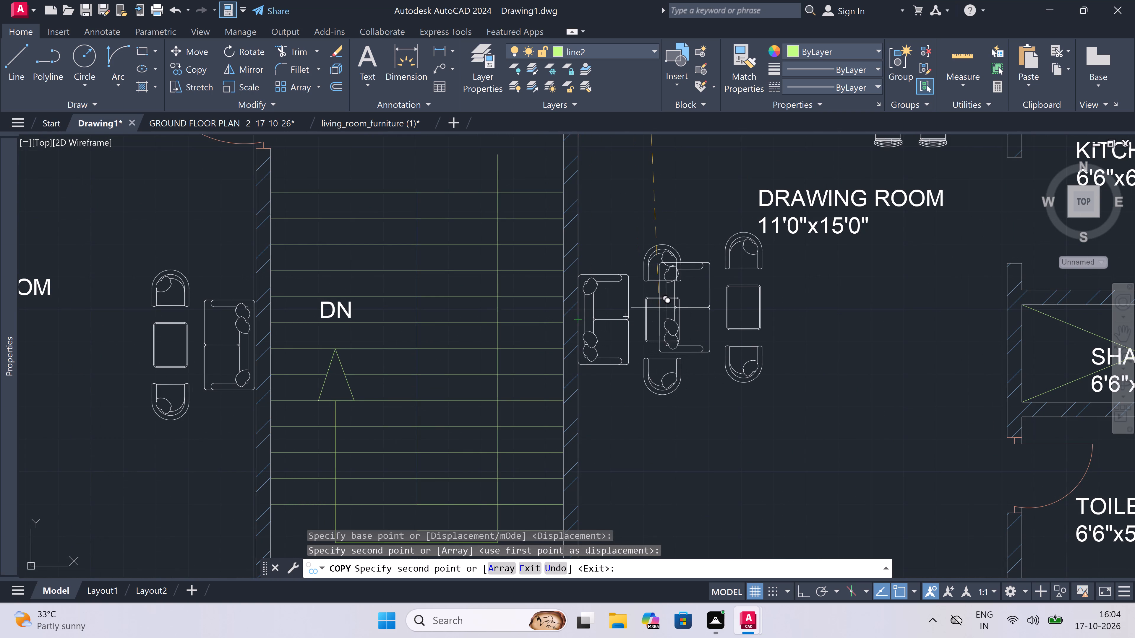
key(Escape)
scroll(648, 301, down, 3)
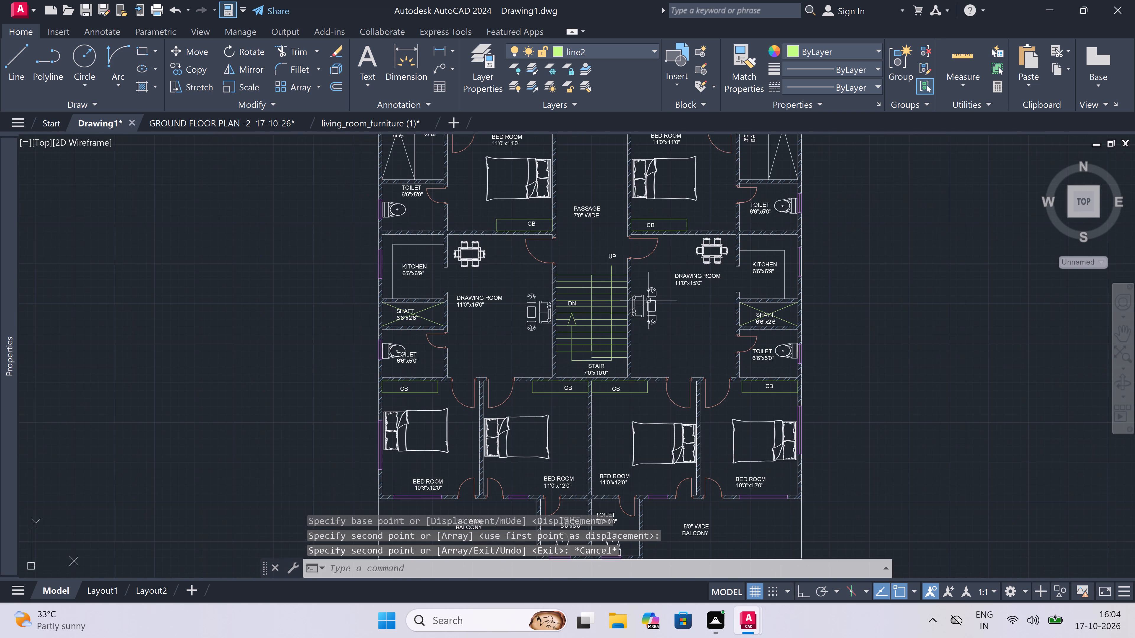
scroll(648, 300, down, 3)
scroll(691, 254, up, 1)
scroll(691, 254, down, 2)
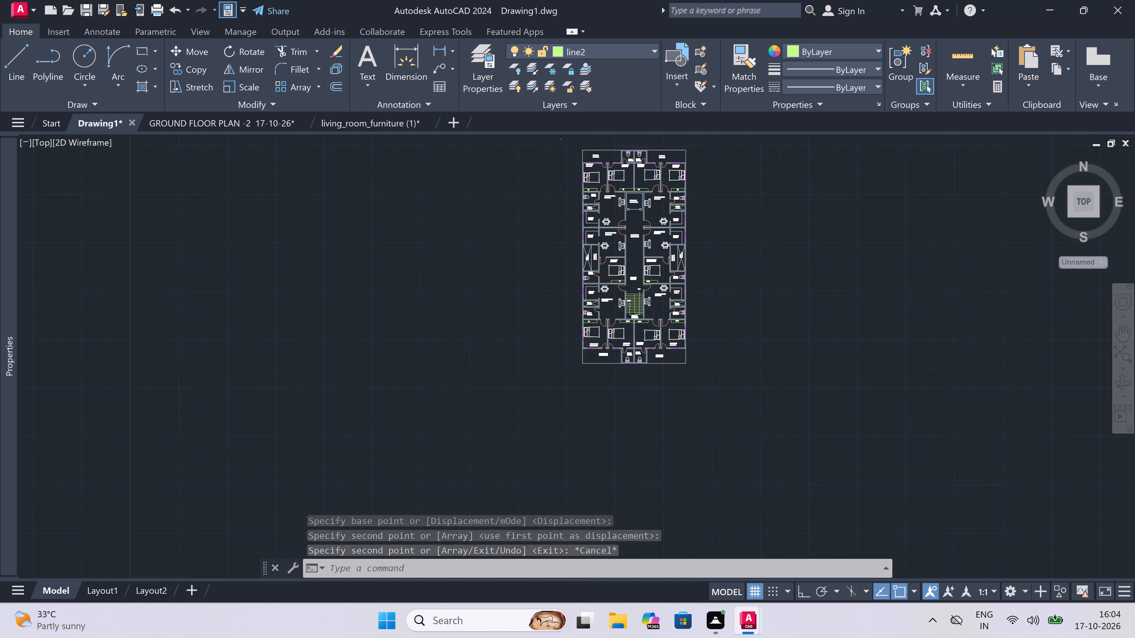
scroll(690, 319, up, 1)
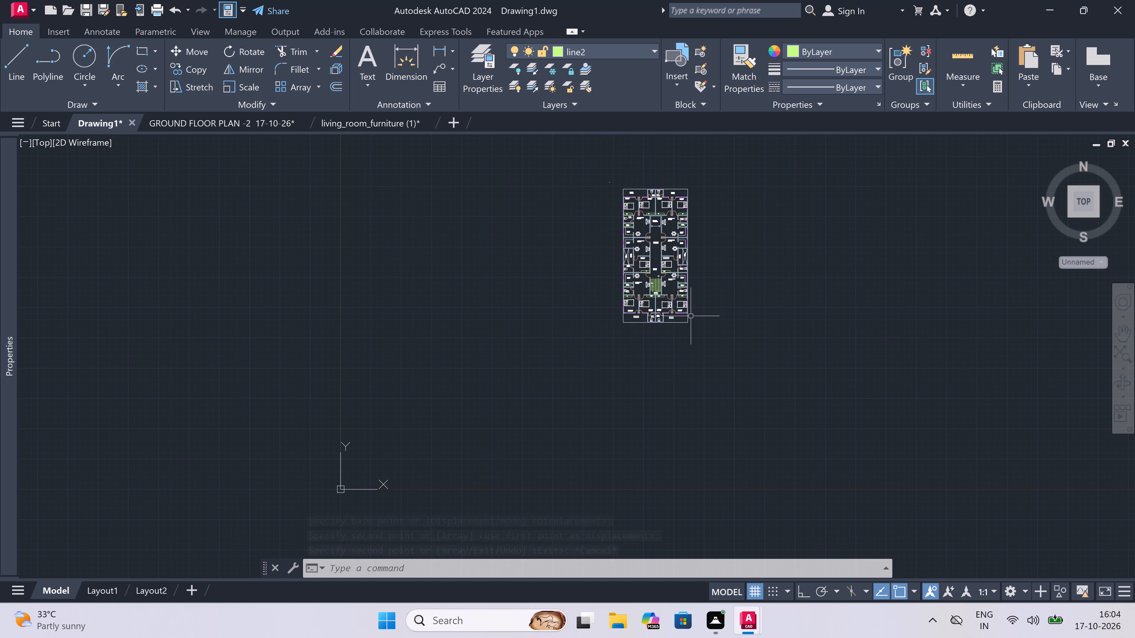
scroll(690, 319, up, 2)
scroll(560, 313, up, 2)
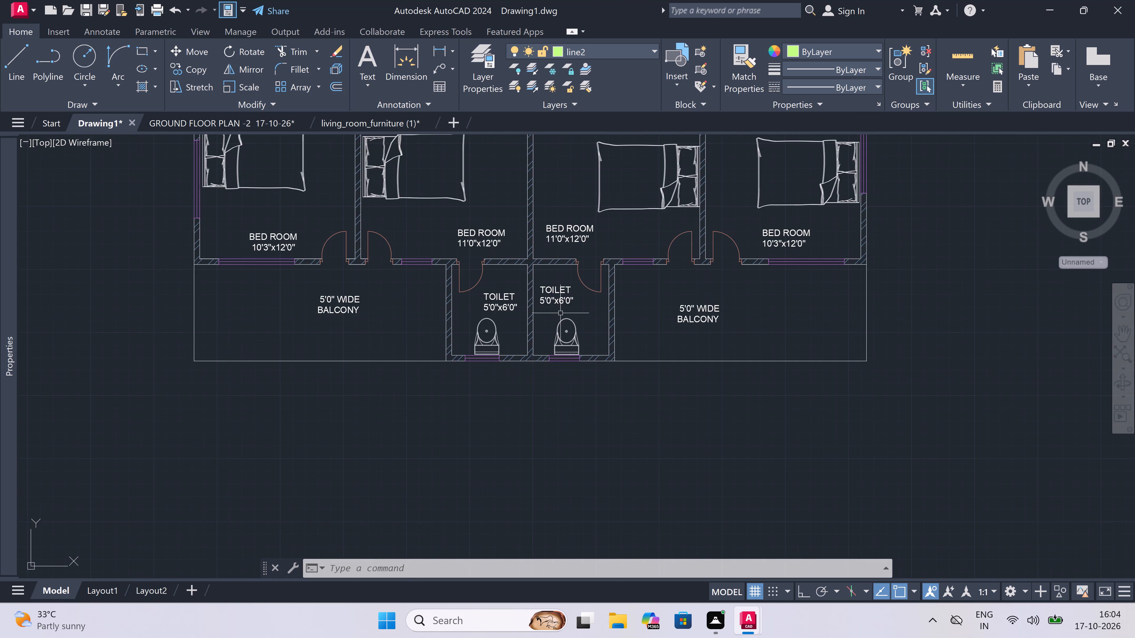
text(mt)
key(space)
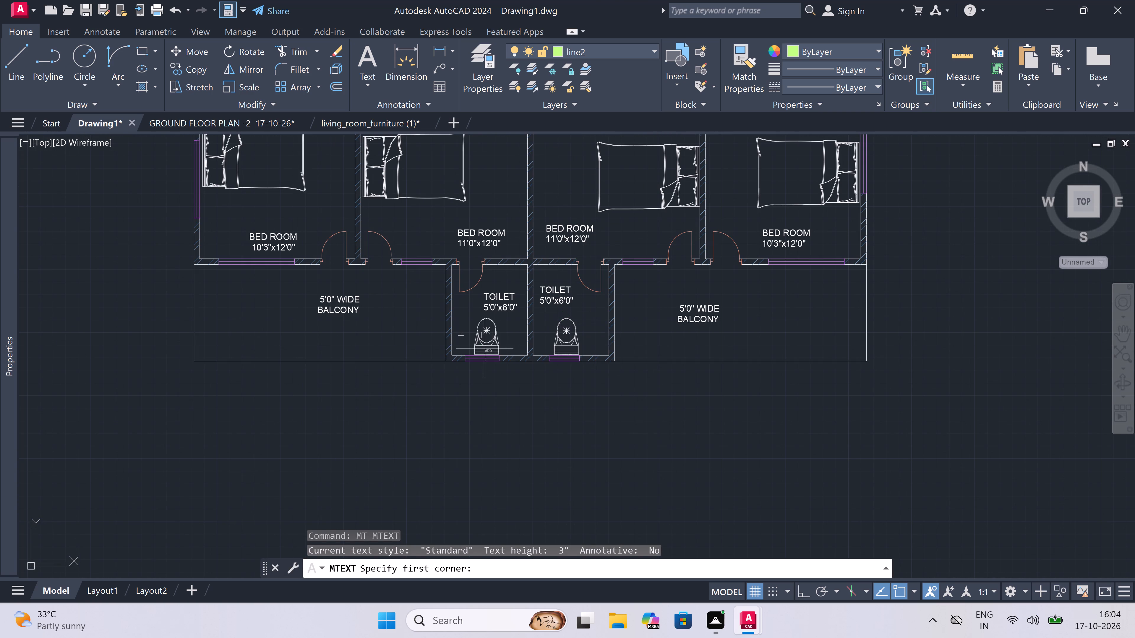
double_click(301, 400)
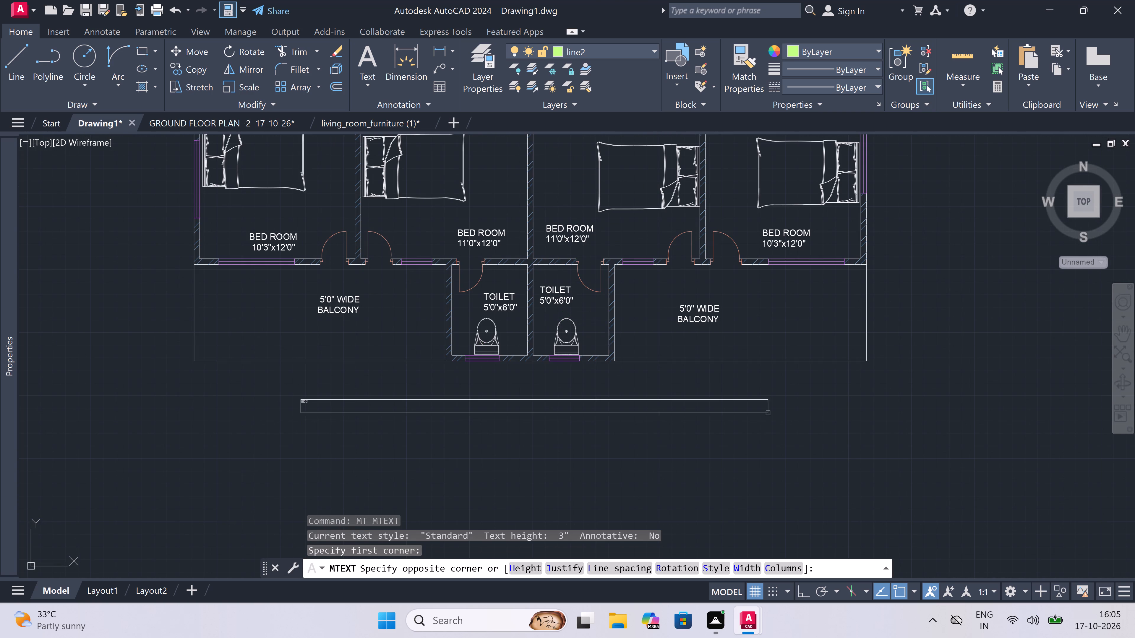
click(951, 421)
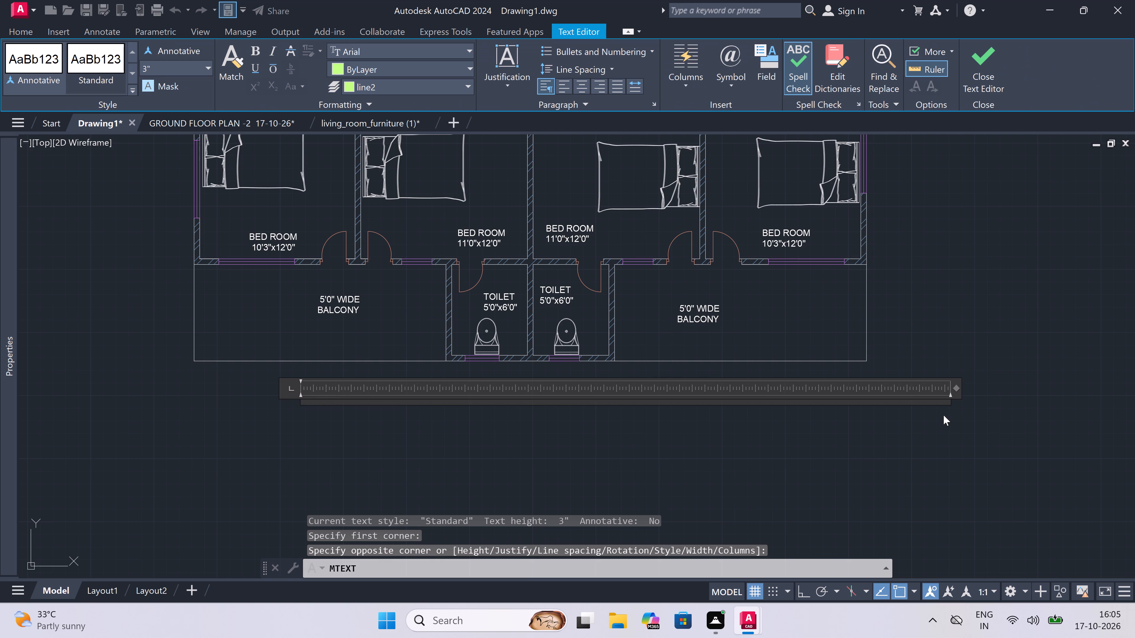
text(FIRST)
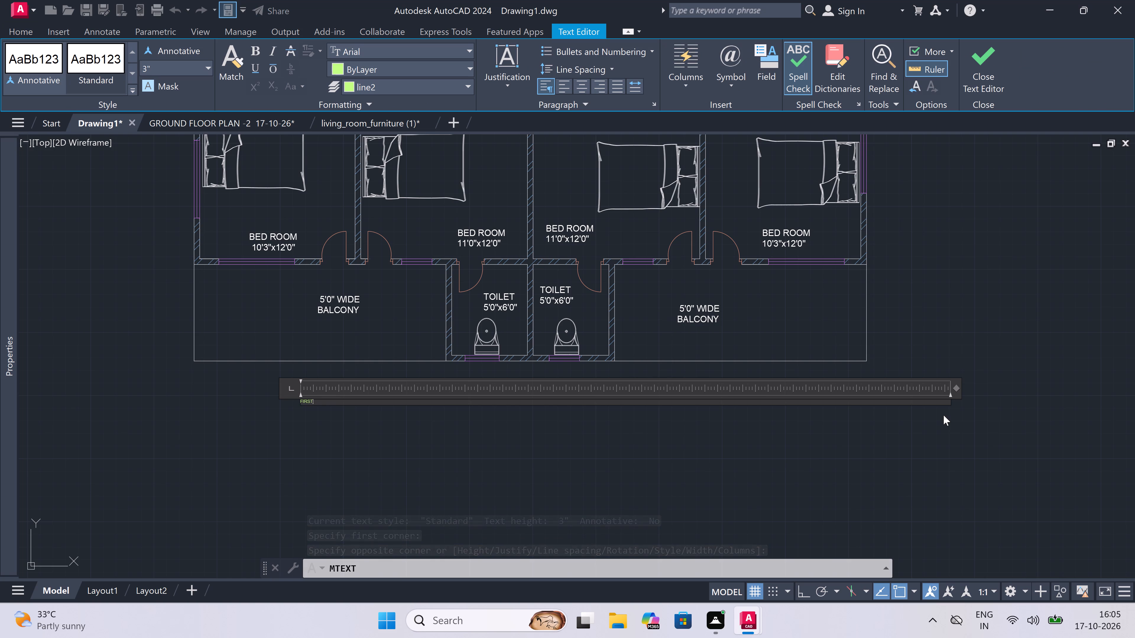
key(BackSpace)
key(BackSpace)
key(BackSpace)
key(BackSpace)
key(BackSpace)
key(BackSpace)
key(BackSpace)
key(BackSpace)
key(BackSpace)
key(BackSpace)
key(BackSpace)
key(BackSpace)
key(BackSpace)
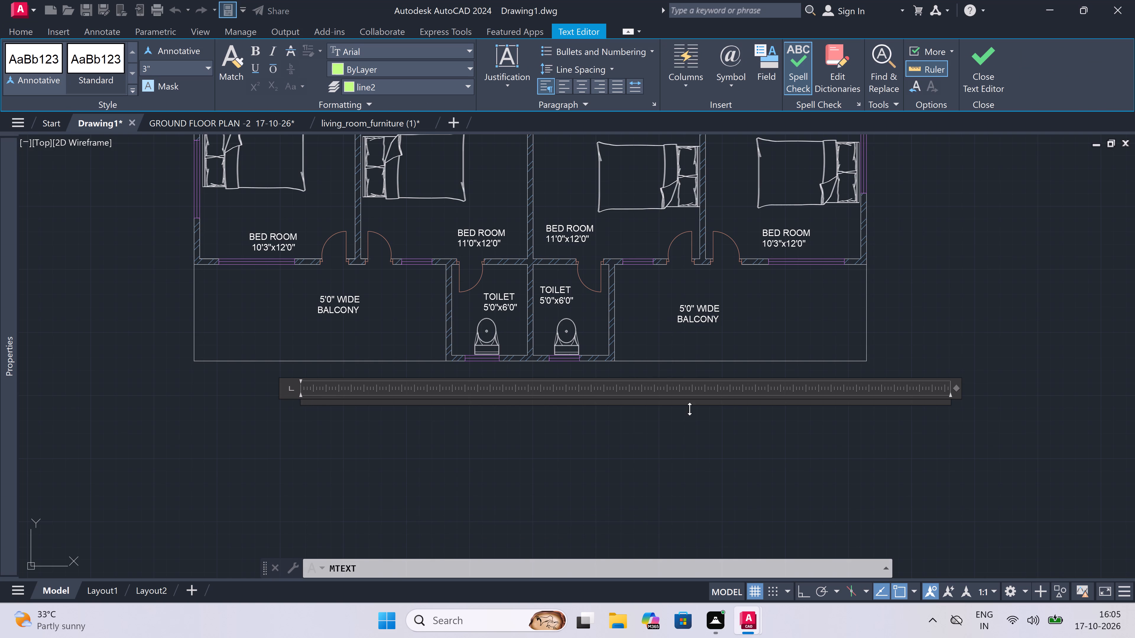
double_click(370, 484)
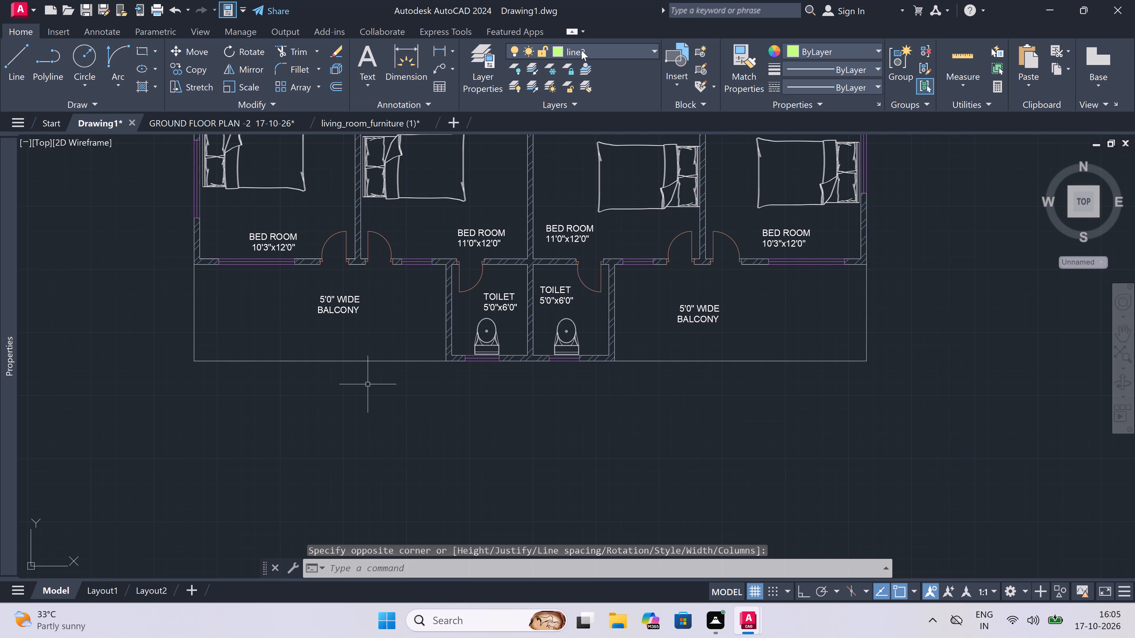
Add the multiline text title "FIRST FLOOR PLAN" on layer 0 in the empty space south of the balconies.
double_click(583, 50)
click(604, 54)
click(599, 61)
key(space)
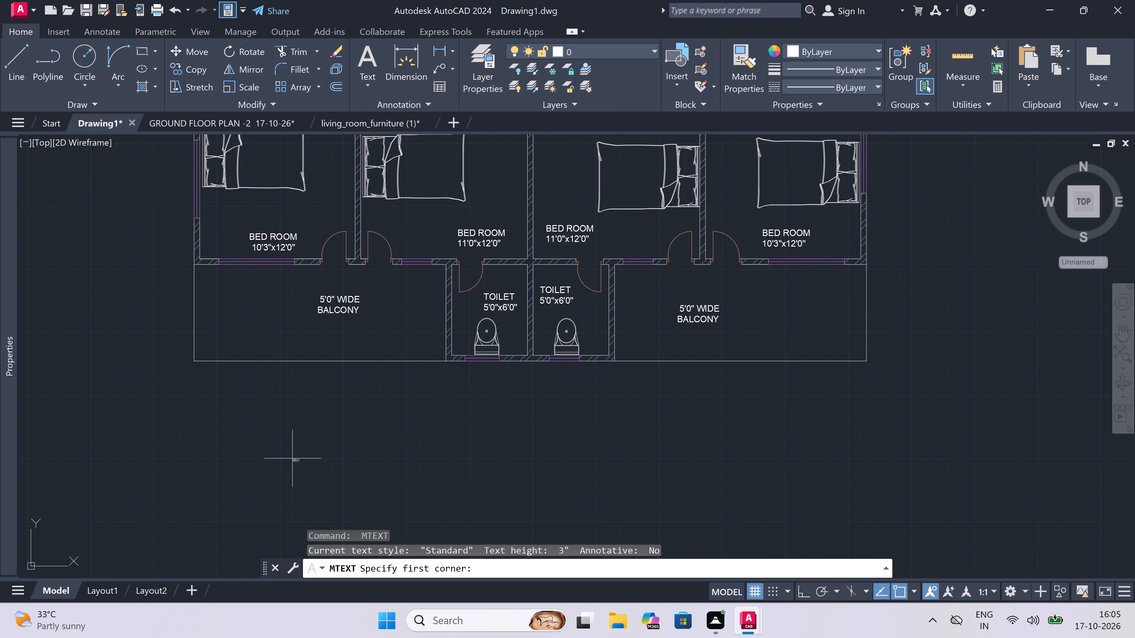
double_click(313, 407)
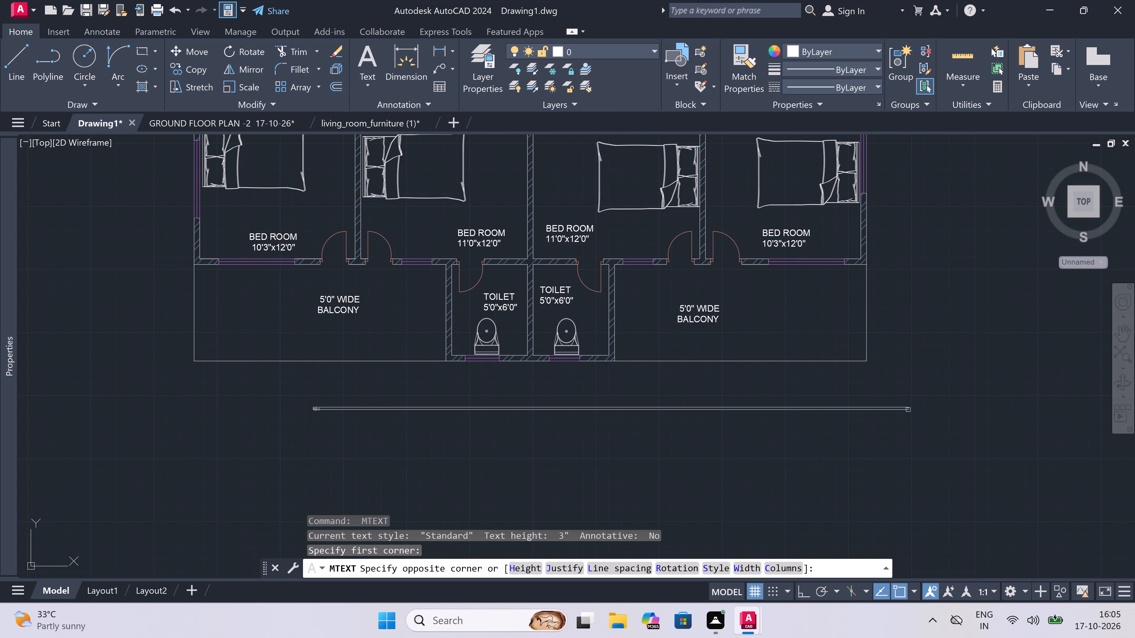
double_click(916, 406)
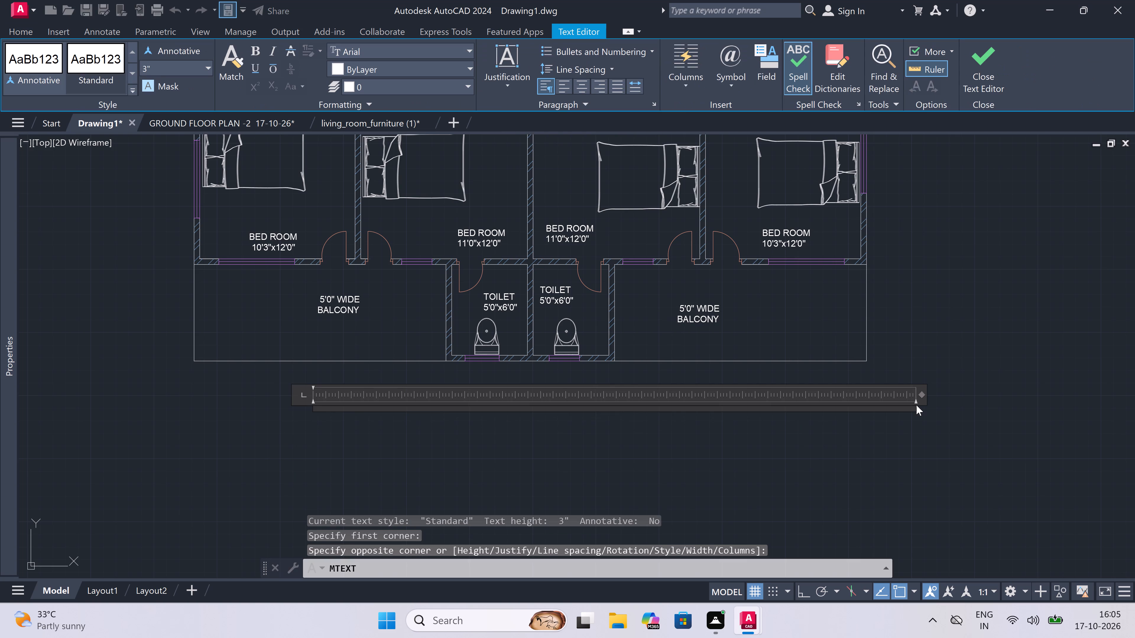
text(FIRST FLOOR PLAN)
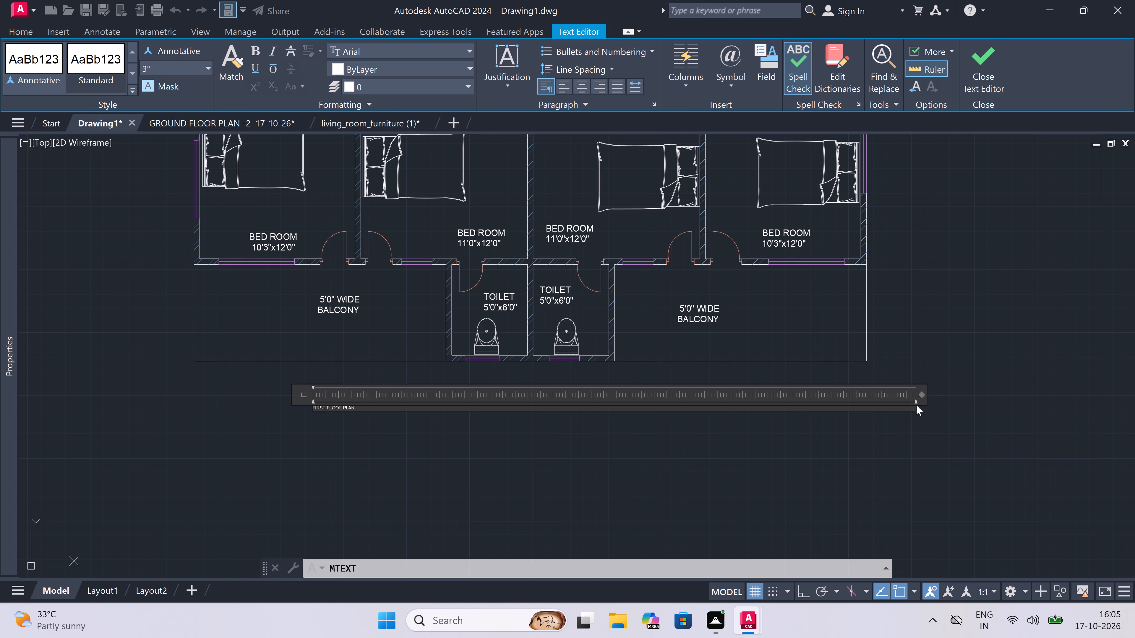
double_click(402, 419)
Set the text height of the FIRST FLOOR PLAN title to 2'.
click(379, 390)
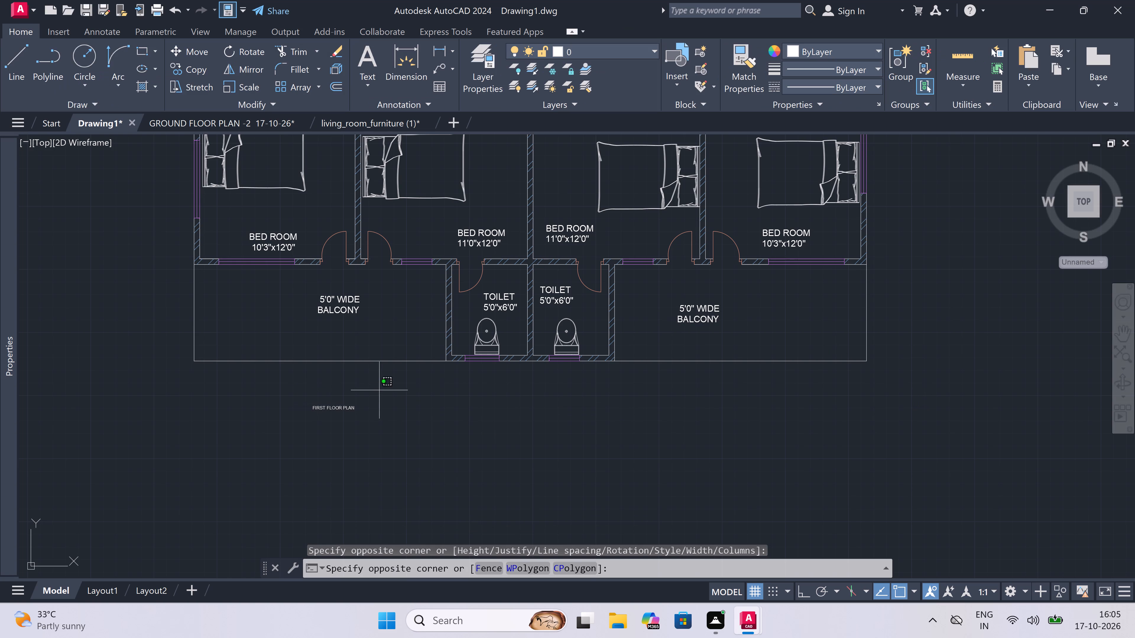
click(269, 420)
right_drag(172, 421, 168, 423)
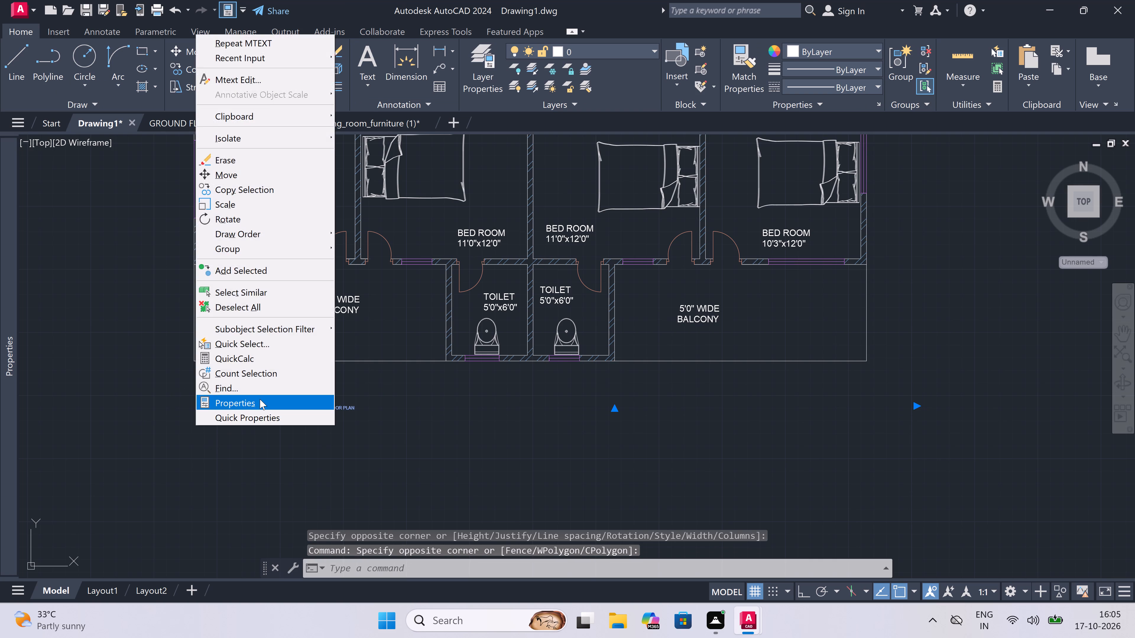
click(260, 399)
click(124, 437)
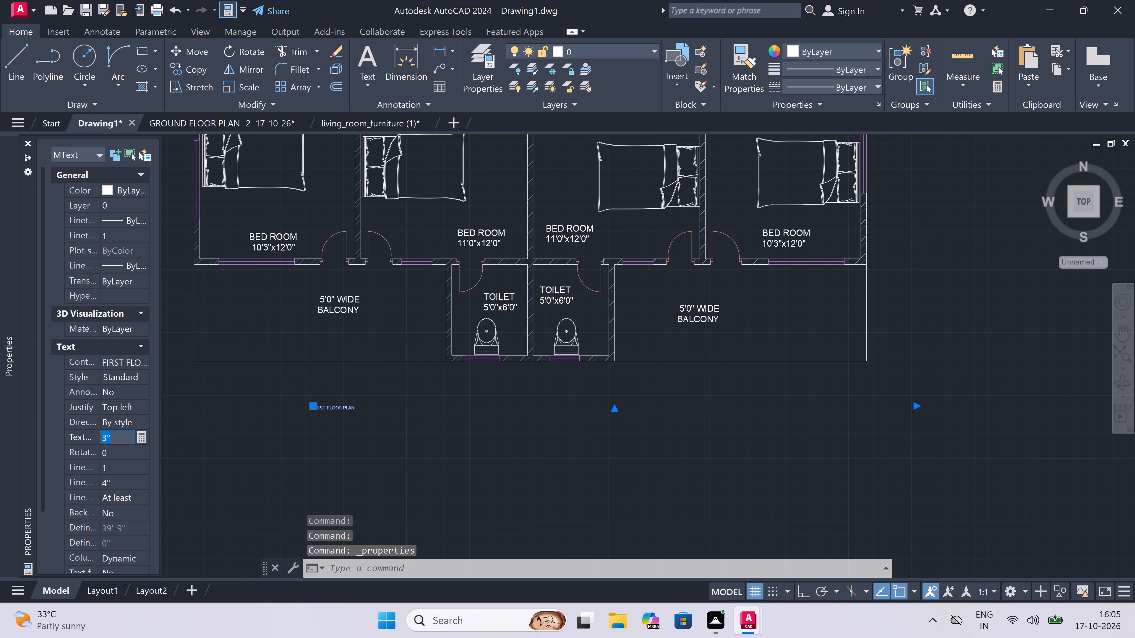
key(BackSpace)
key(BackSpace)
text(2')
click(359, 422)
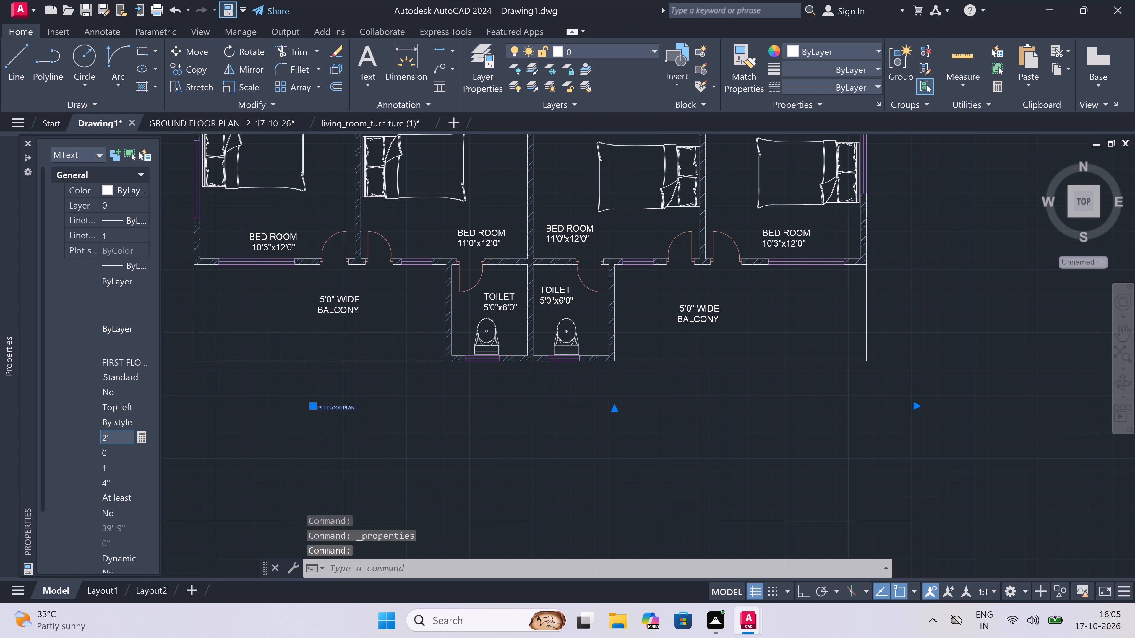
Move the FIRST FLOOR PLAN title north-east so it sits roughly centred just below the plan's south edge, and deselect it.
double_click(310, 406)
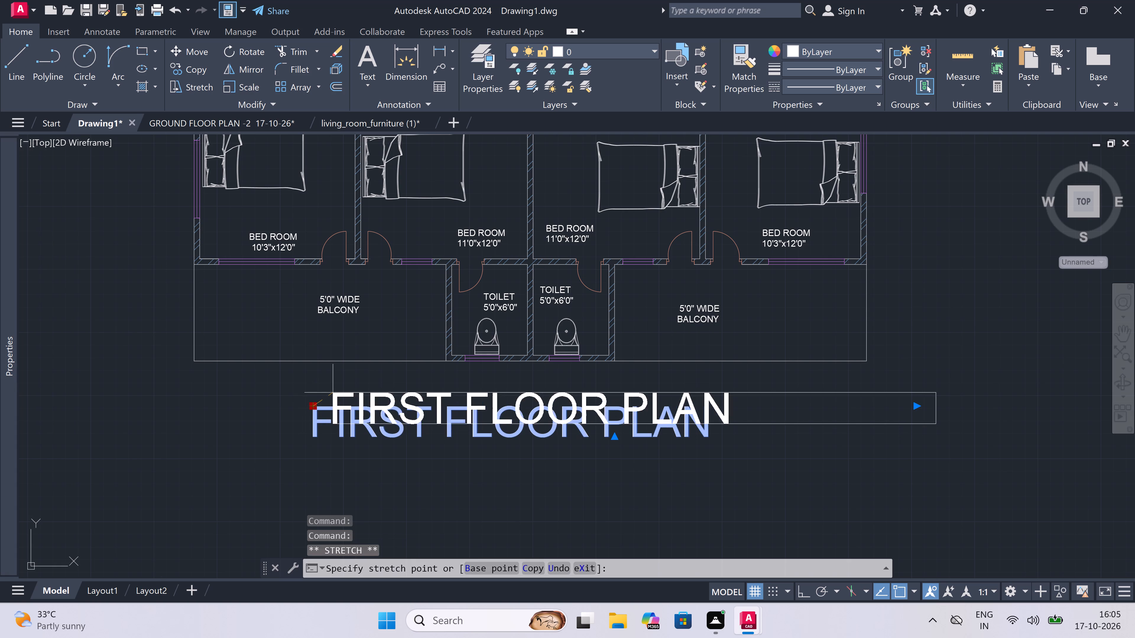
click(336, 393)
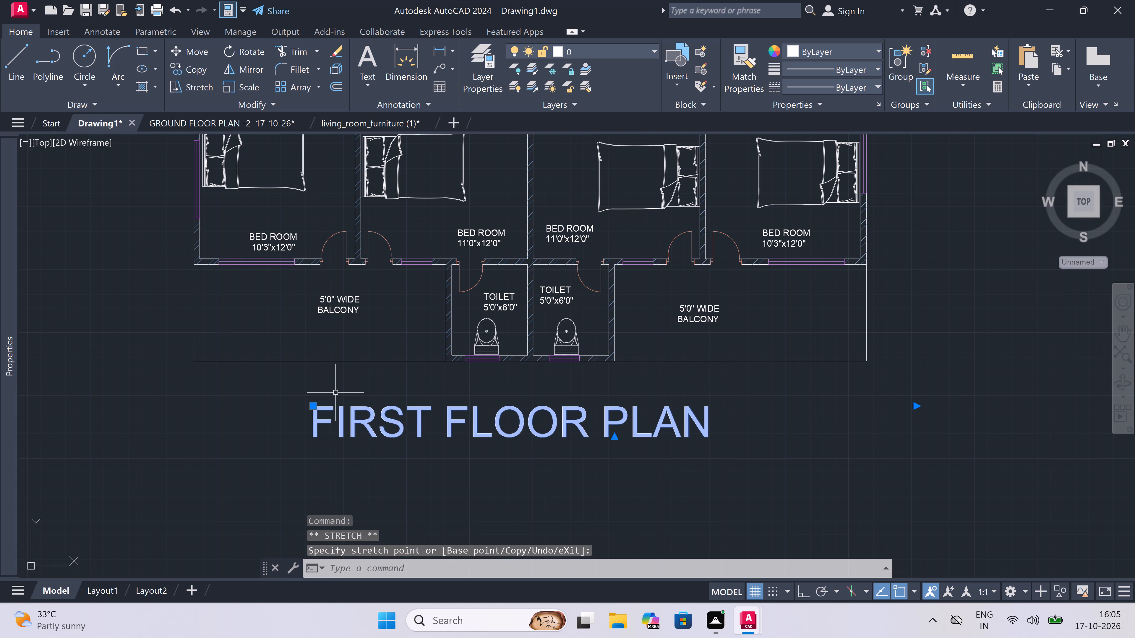
click(309, 408)
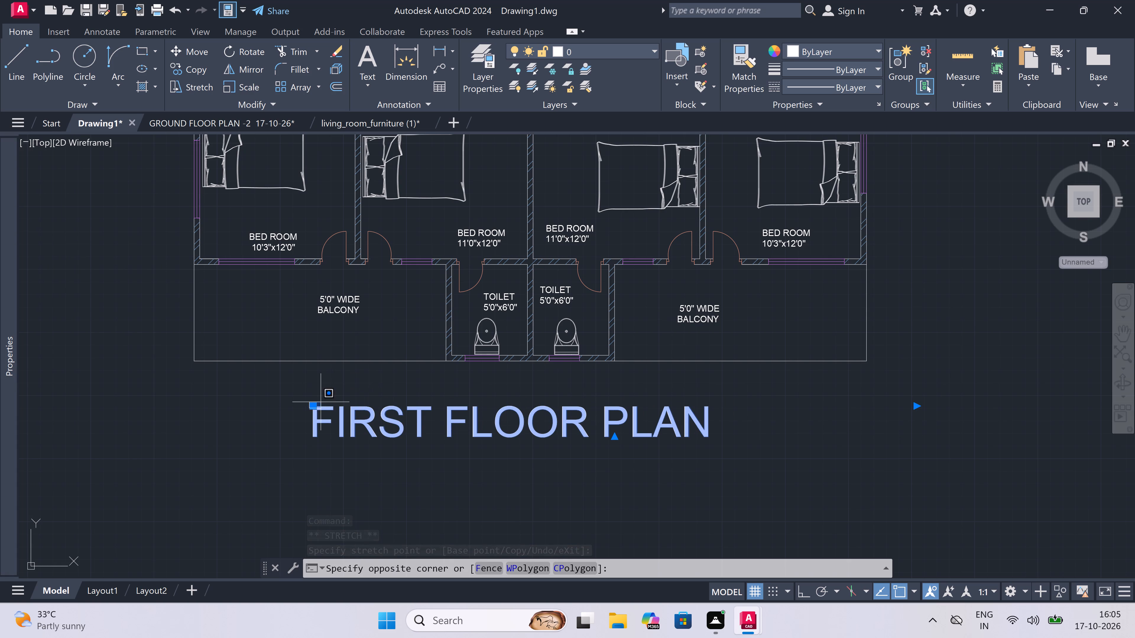
click(308, 408)
click(310, 409)
scroll(358, 395, up, 2)
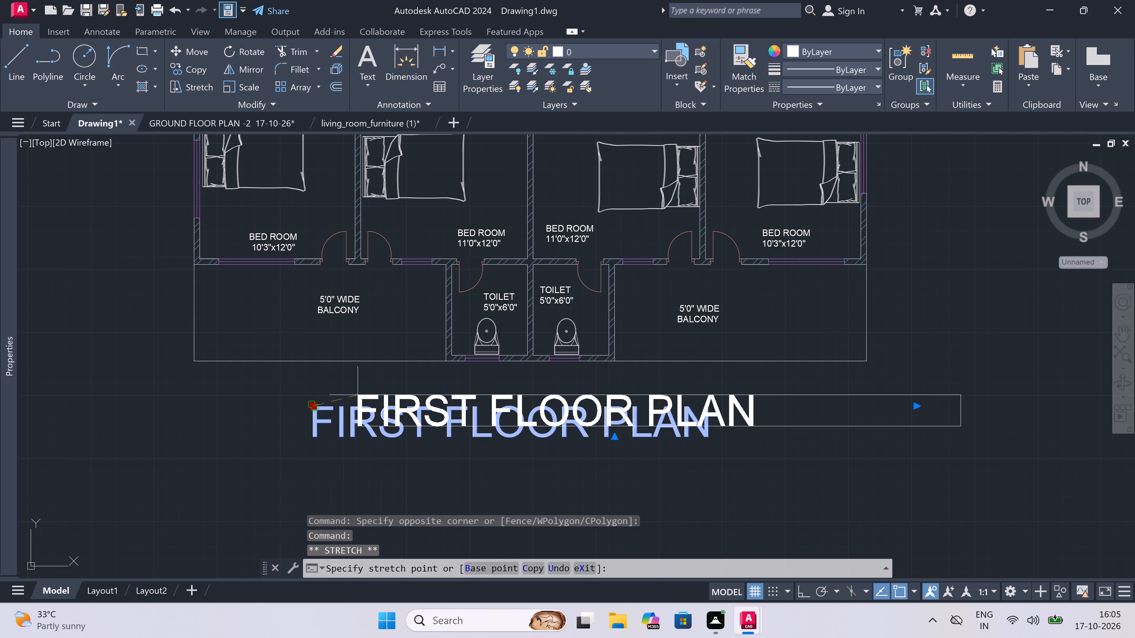
double_click(368, 377)
key(Escape)
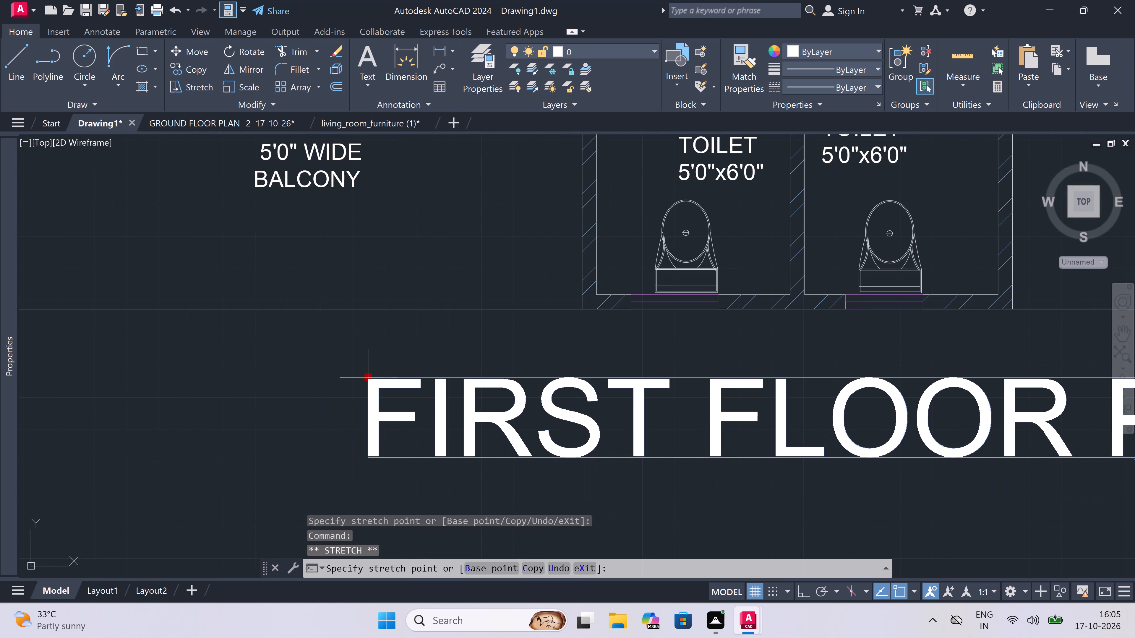
scroll(367, 376, down, 4)
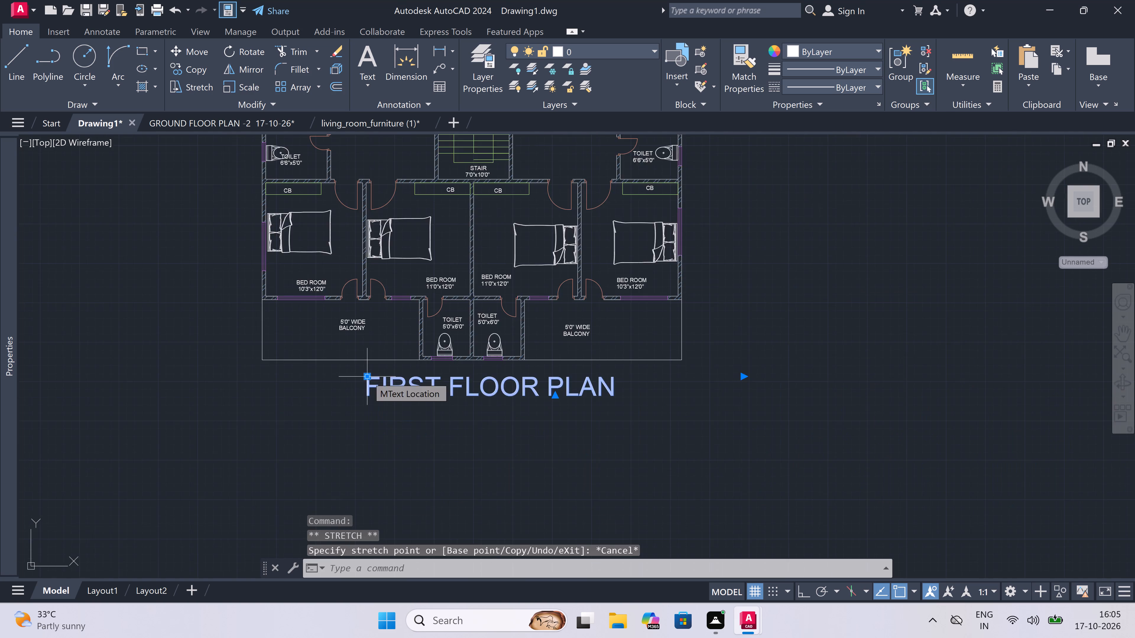
scroll(367, 376, up, 1)
key(Escape)
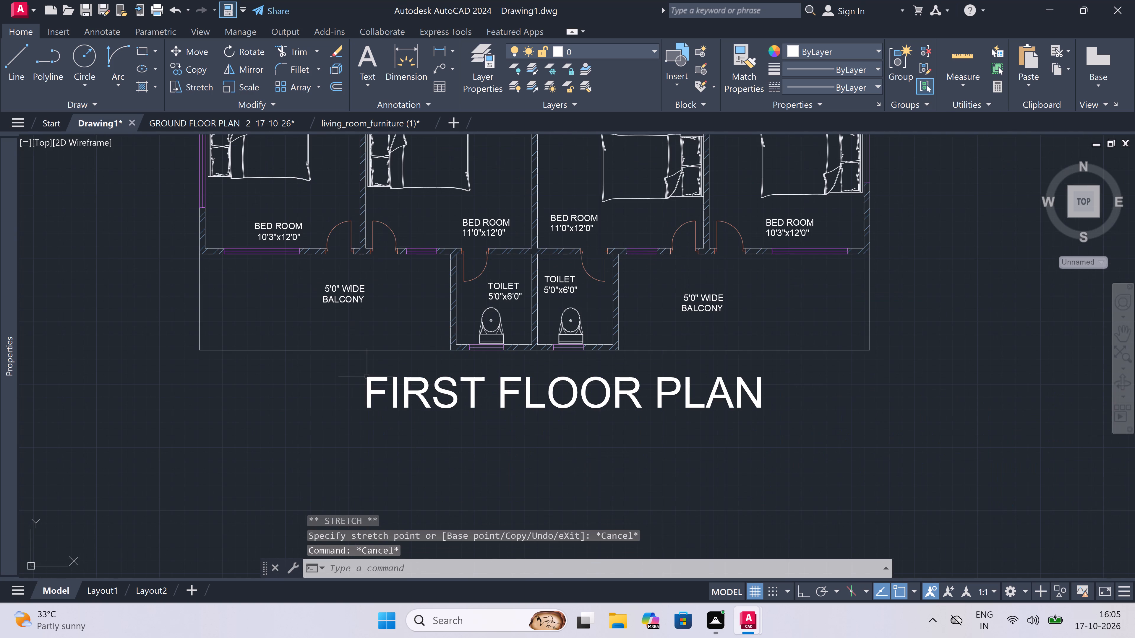
Draw a horizontal underline about 30' long just beneath the FIRST FLOOR PLAN title, extending slightly past both ends of the text.
text(L)
key(space)
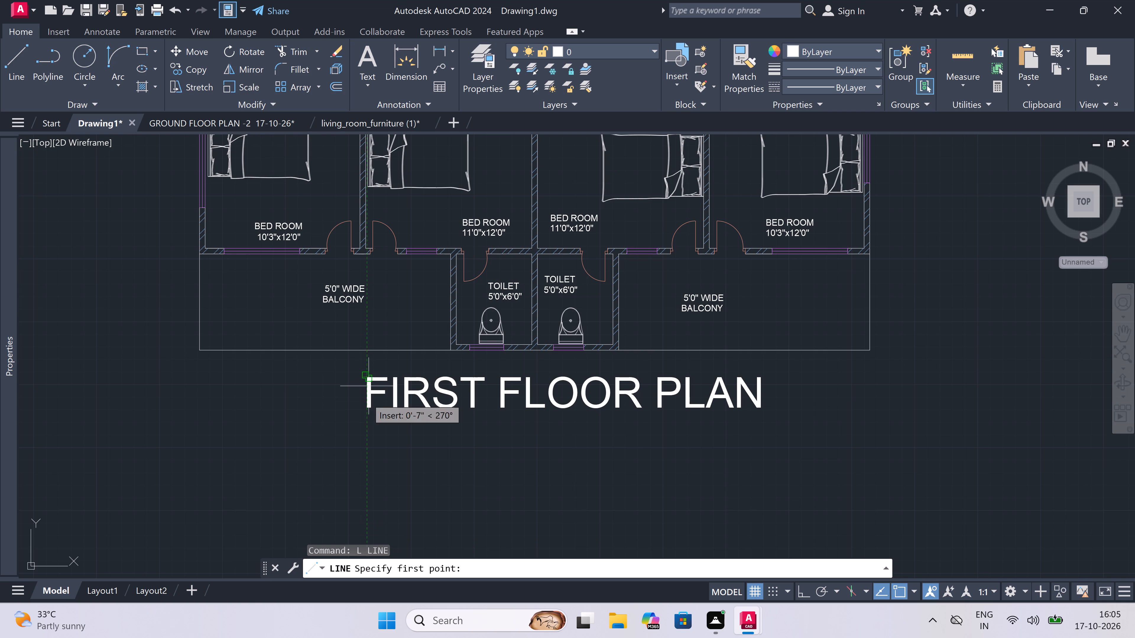
click(349, 420)
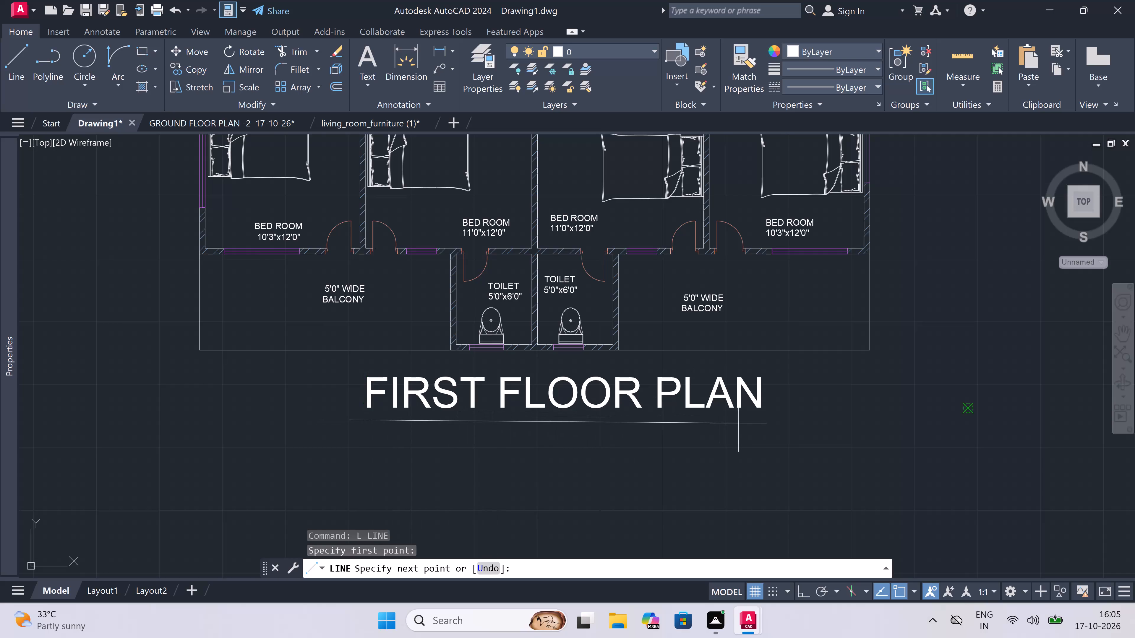
key(F8)
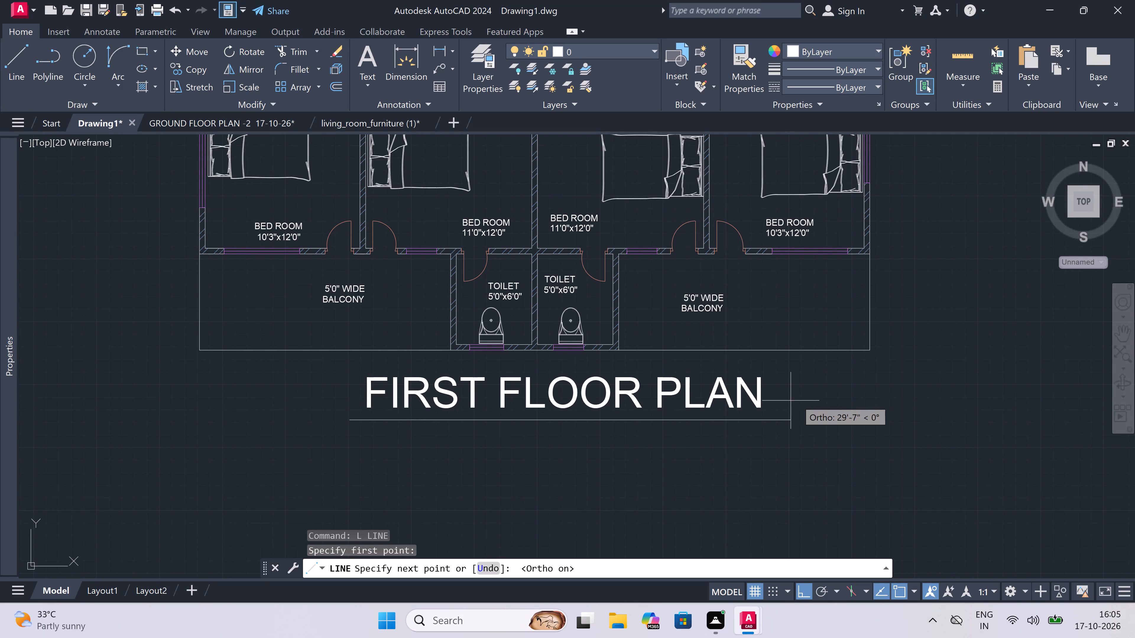
click(796, 418)
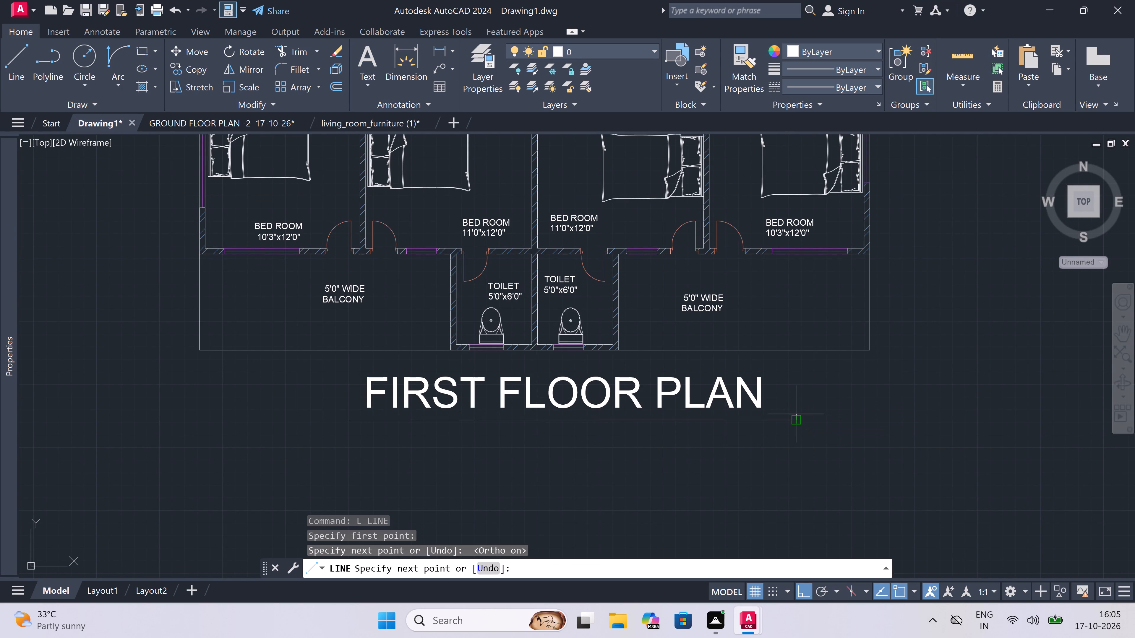
key(Escape)
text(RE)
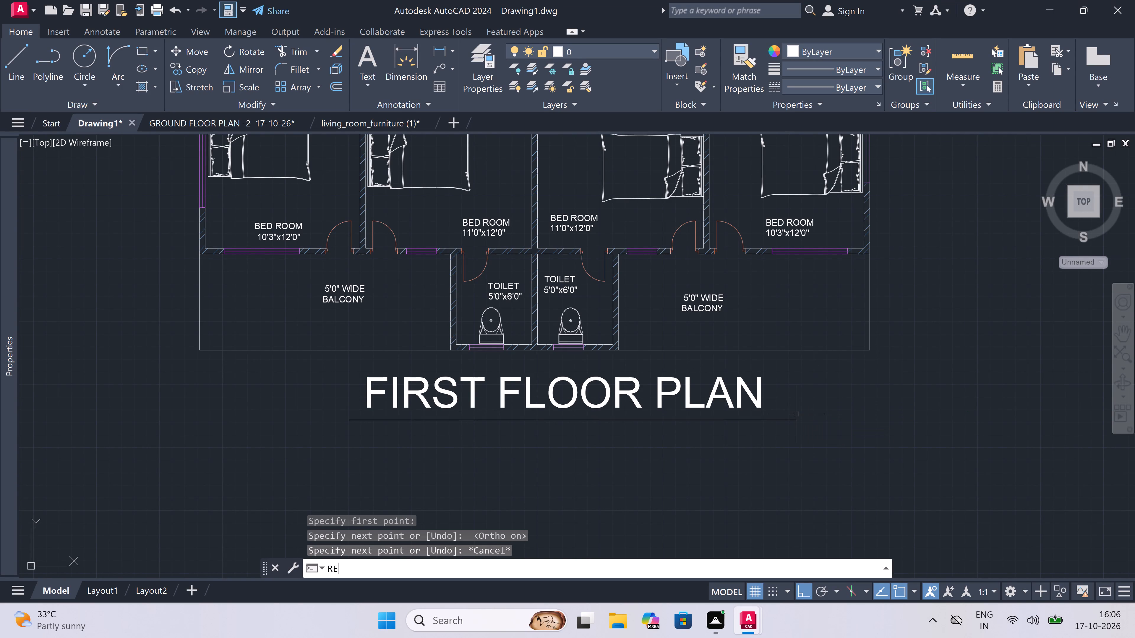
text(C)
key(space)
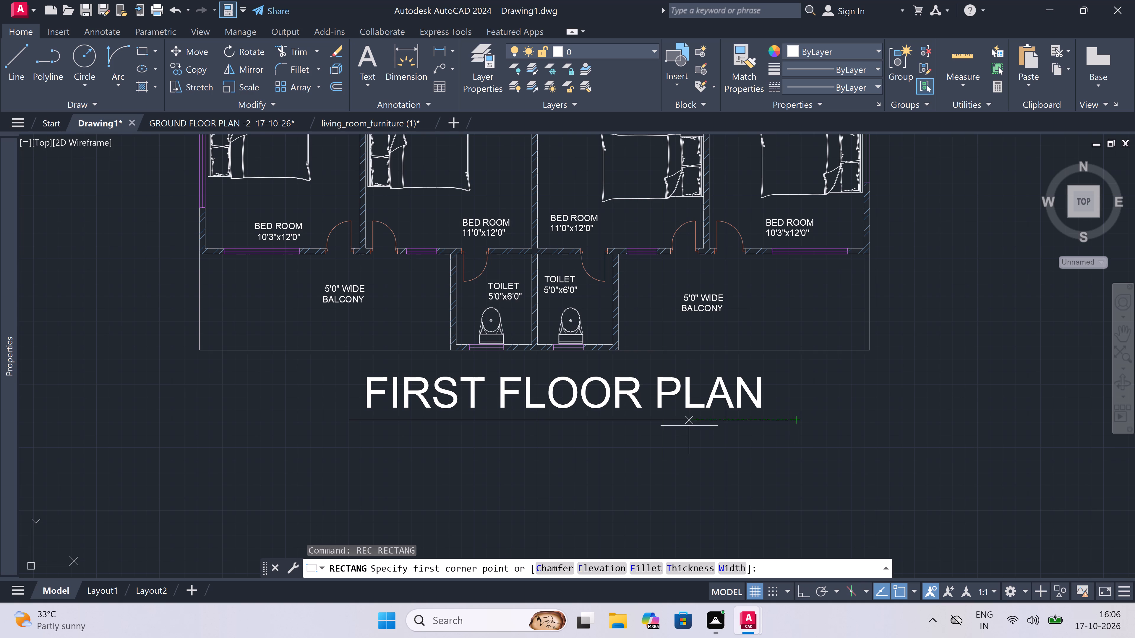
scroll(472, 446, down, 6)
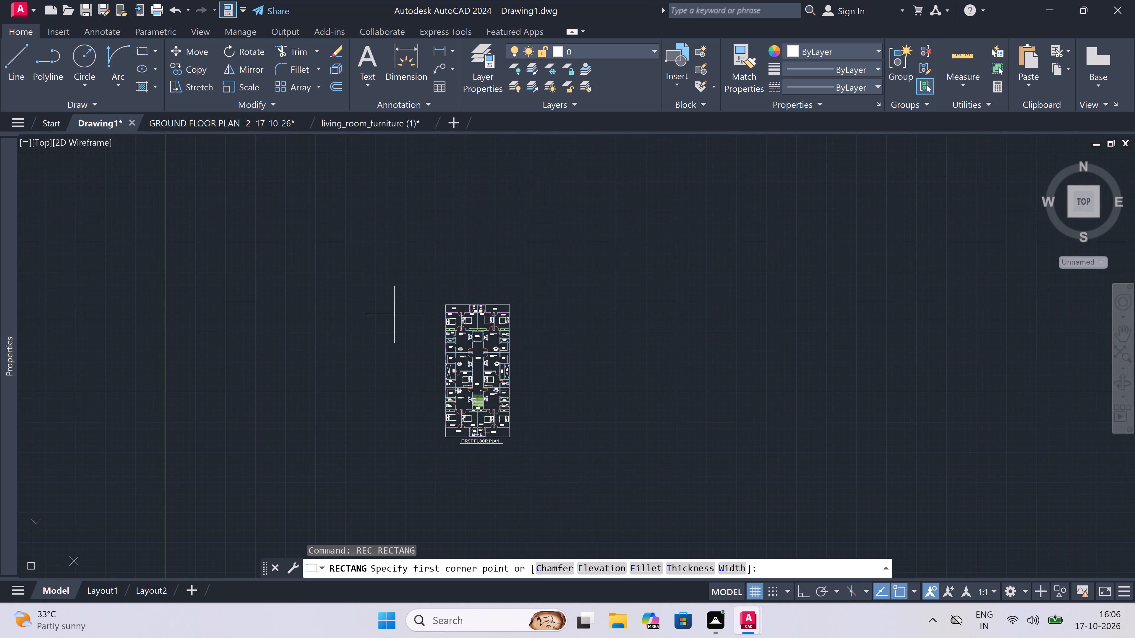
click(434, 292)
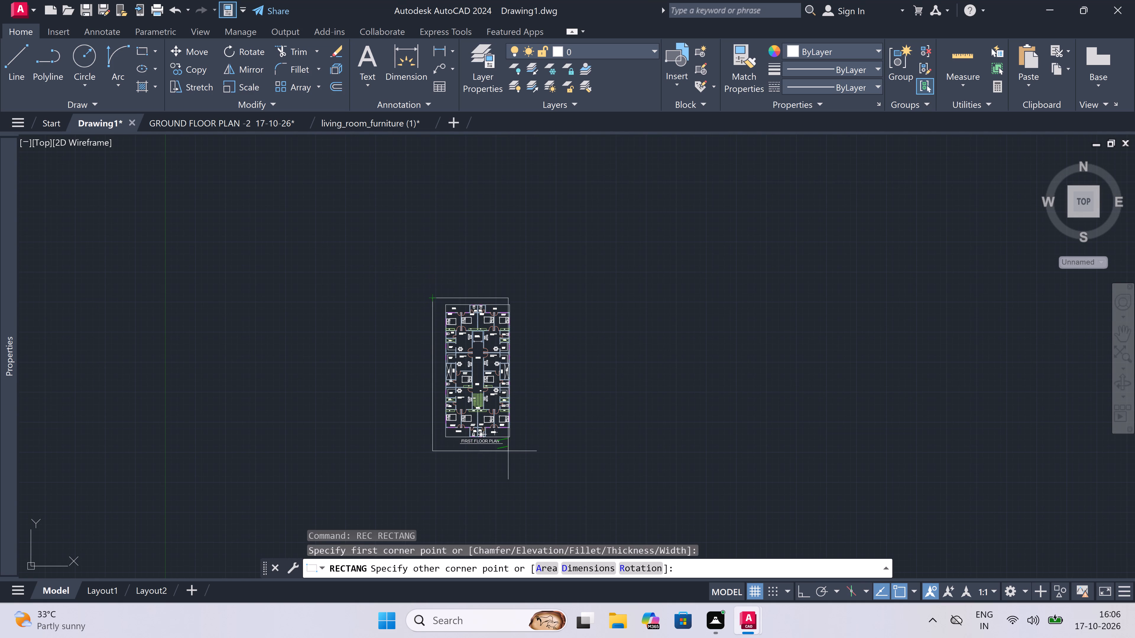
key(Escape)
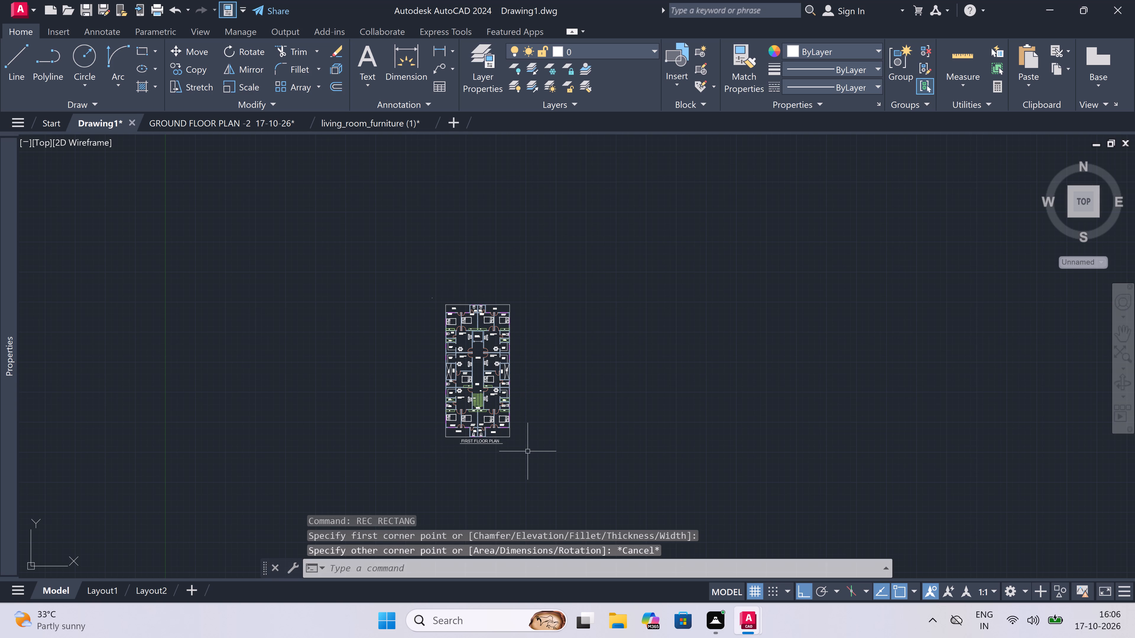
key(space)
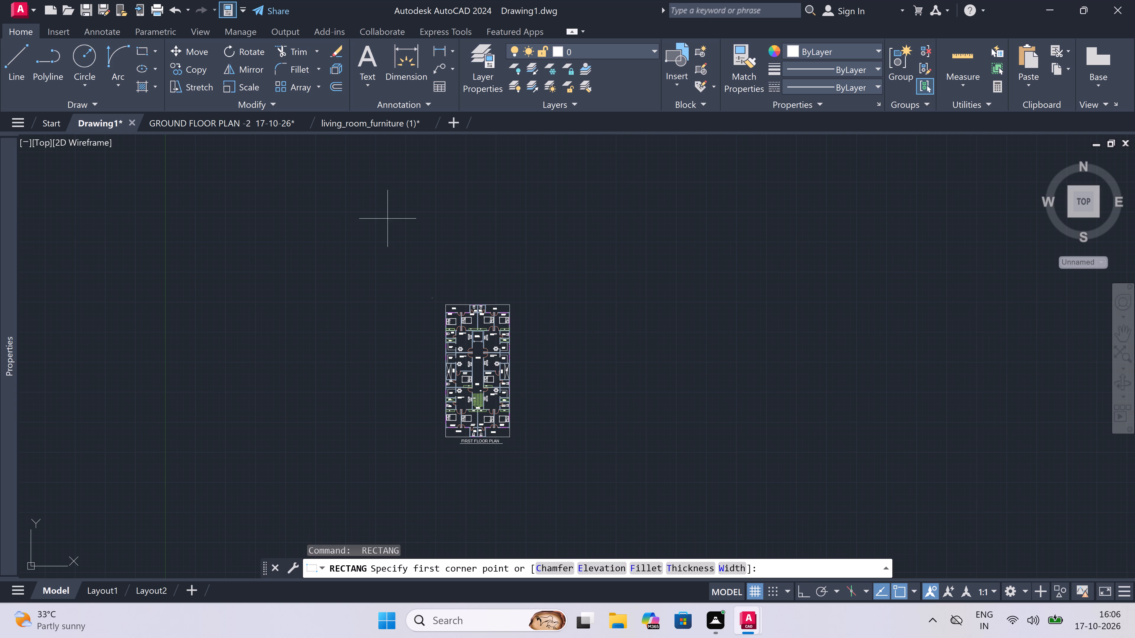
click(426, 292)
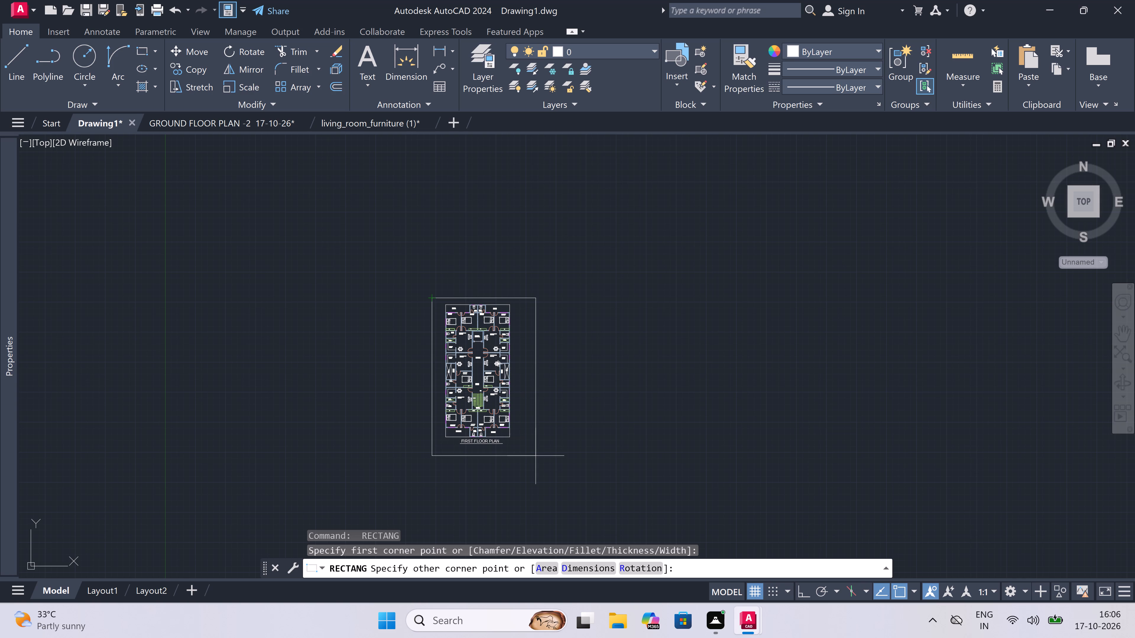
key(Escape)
Draw a rectangular border around the whole floor plan and its underlined title, leaving a margin on all sides.
key(space)
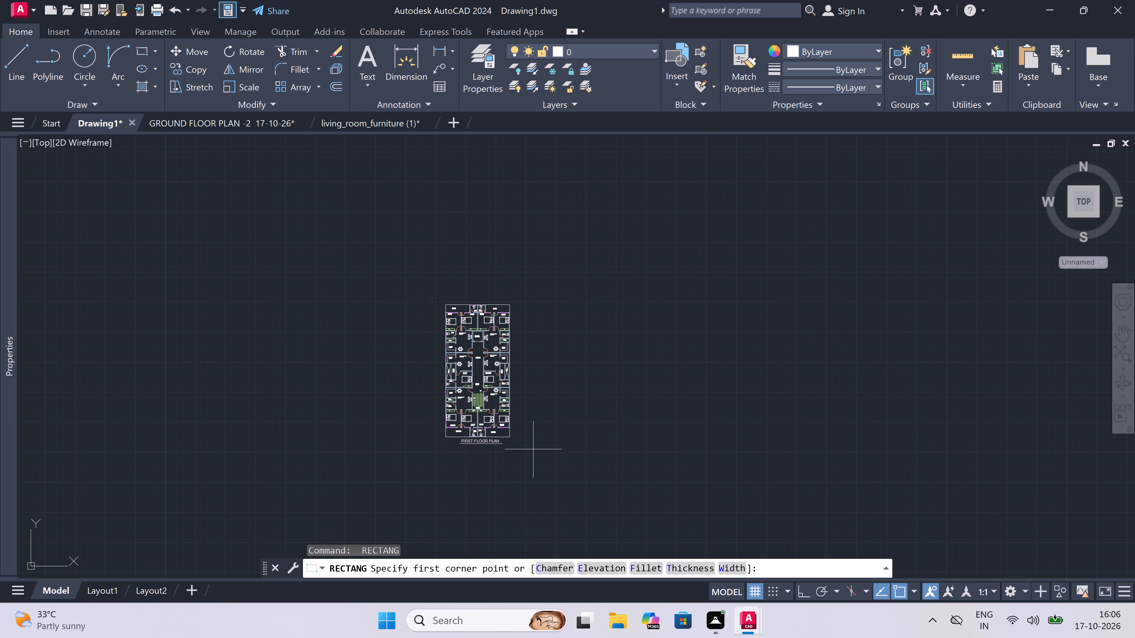
click(426, 287)
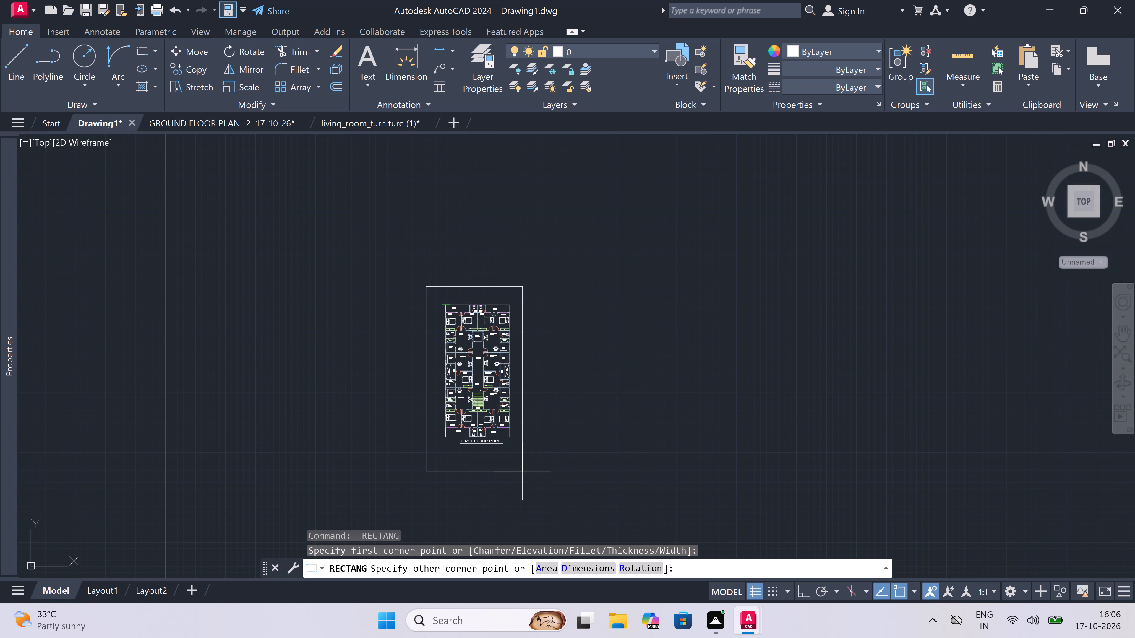
click(533, 467)
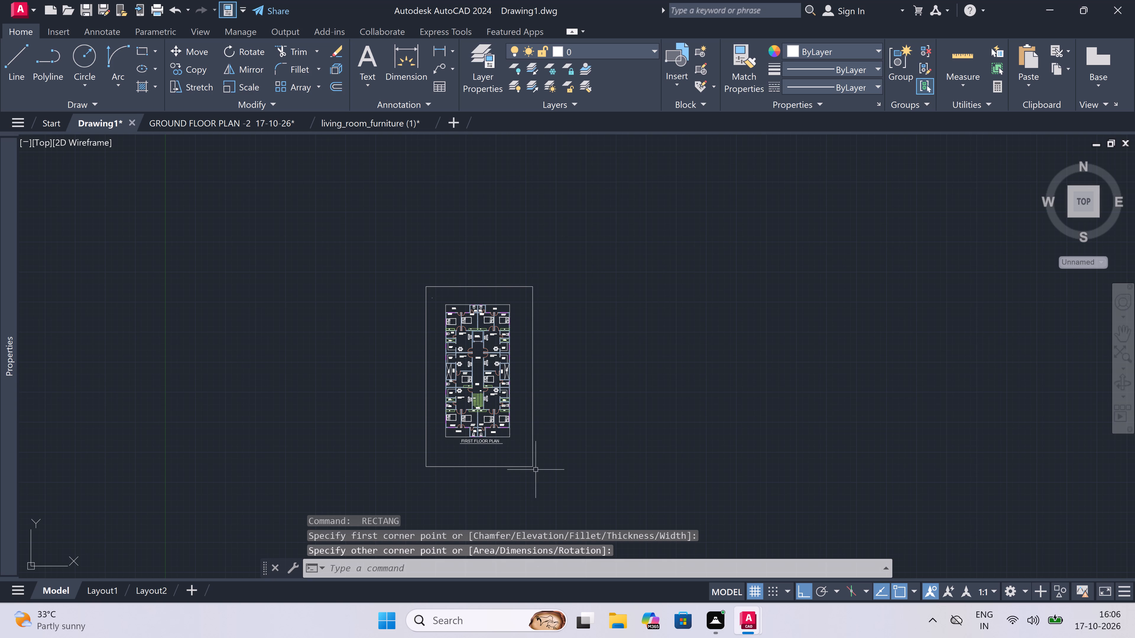
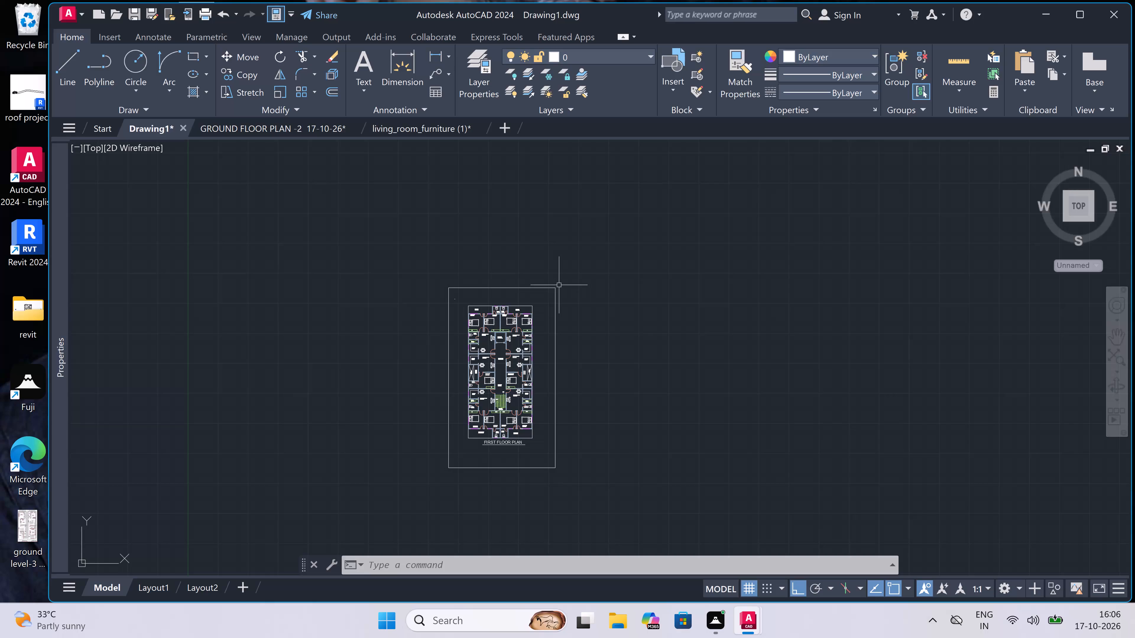
Set up a plot of the first floor plan with the DWG To PDF.pc3 plotter on ISO A4 (297.00 x 210.00 MM) paper.
key(ctrl+p)
key(Escape)
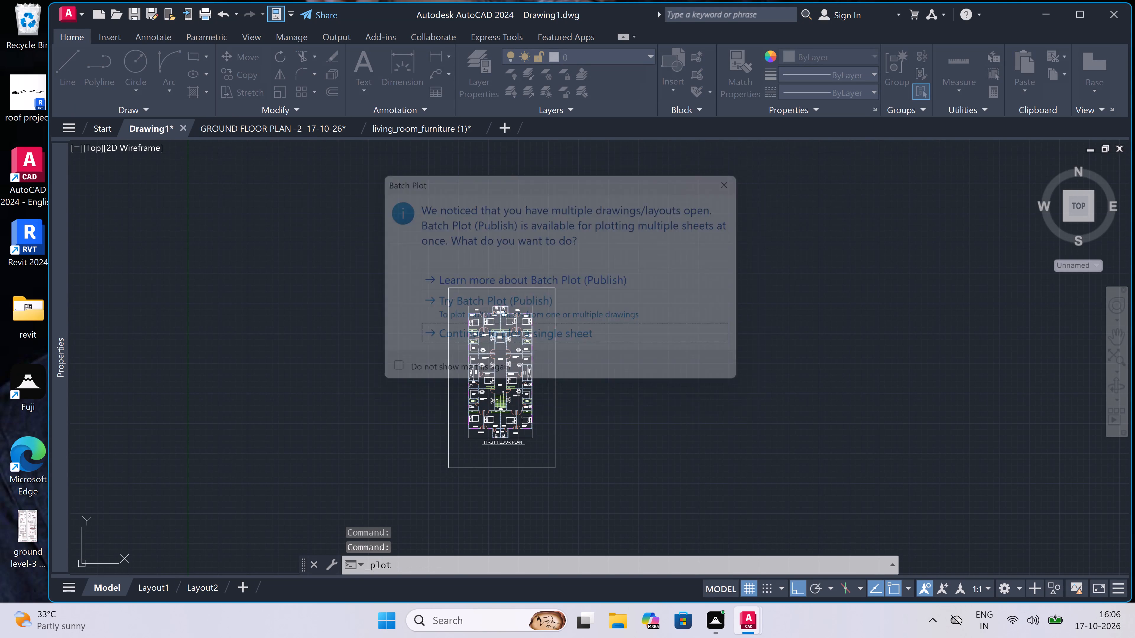
click(466, 187)
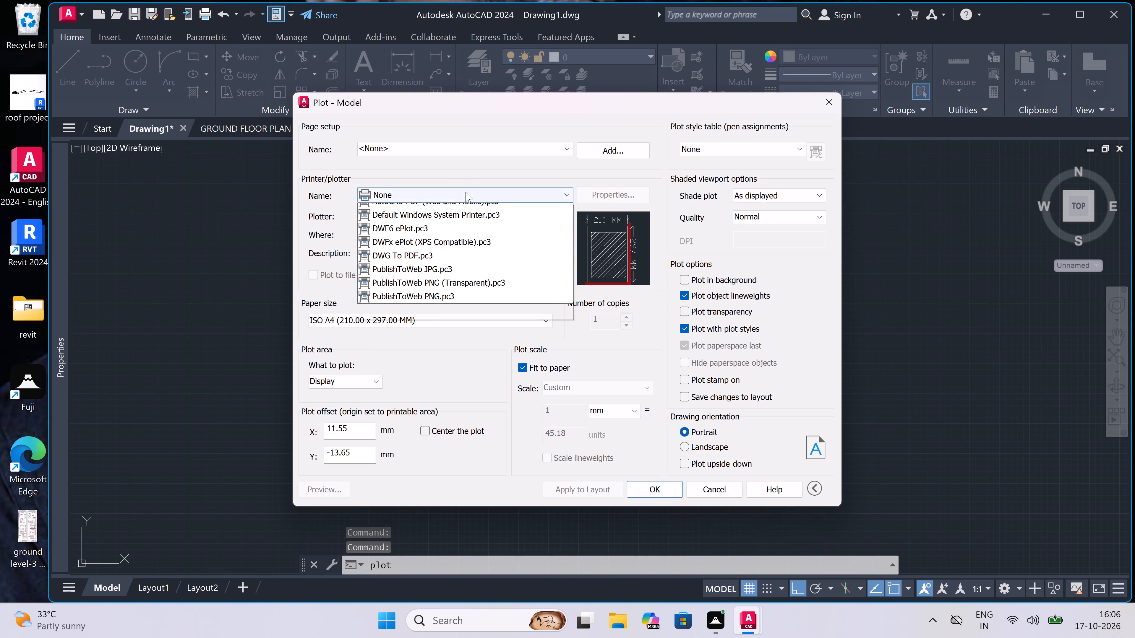
click(411, 330)
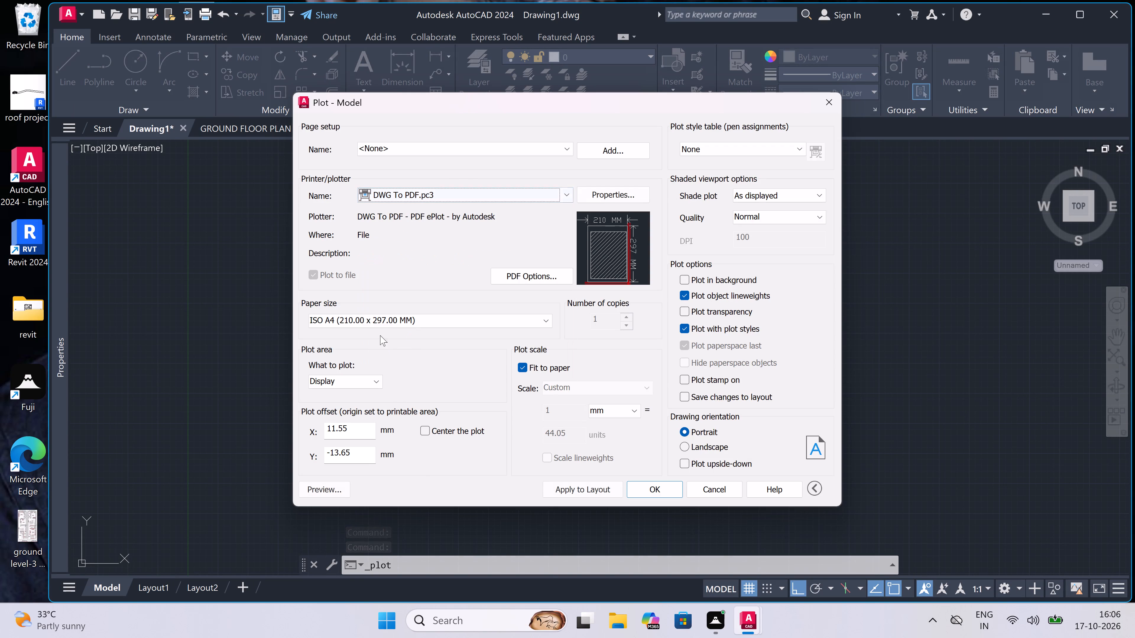
click(379, 326)
click(370, 345)
Set the plot area to a window spanning opposite corners of the rectangular border around the first floor plan.
click(351, 387)
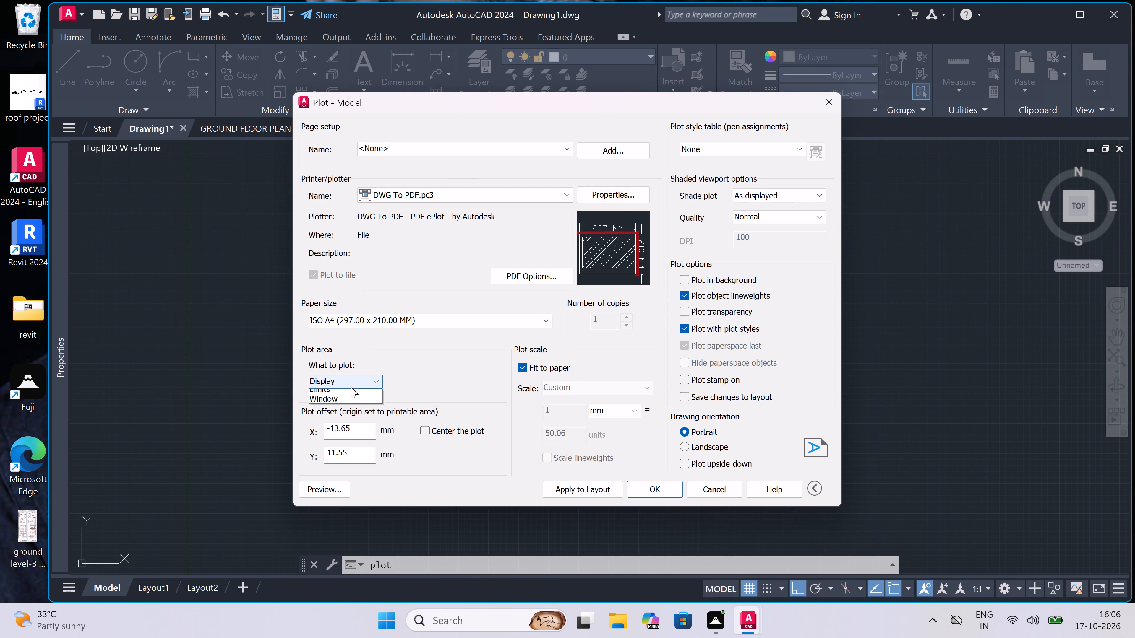
click(343, 420)
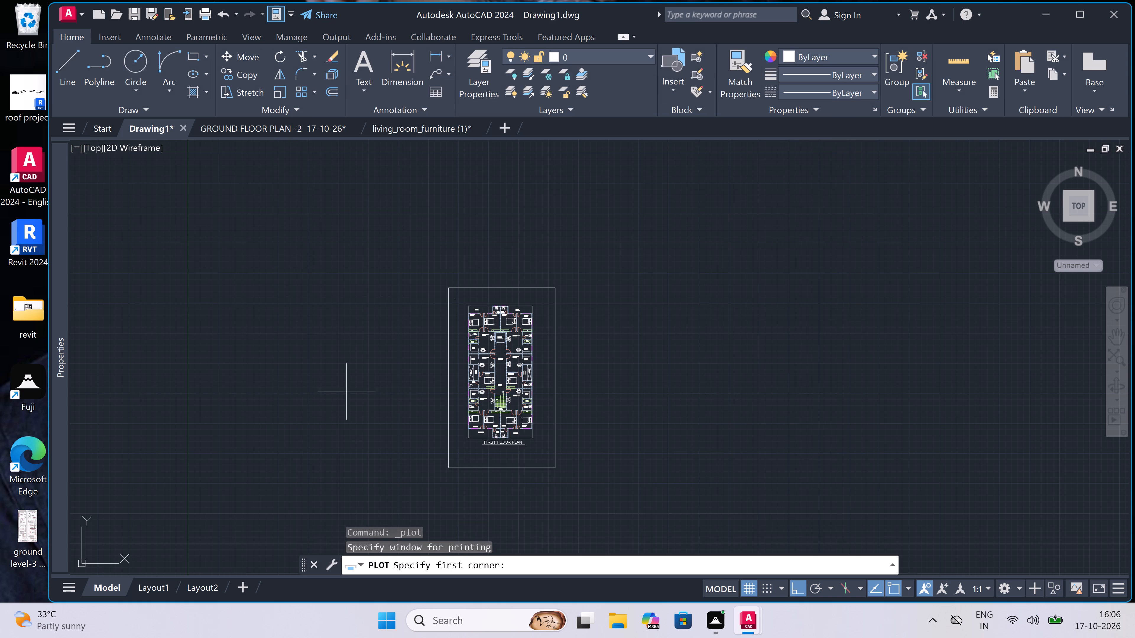
click(447, 285)
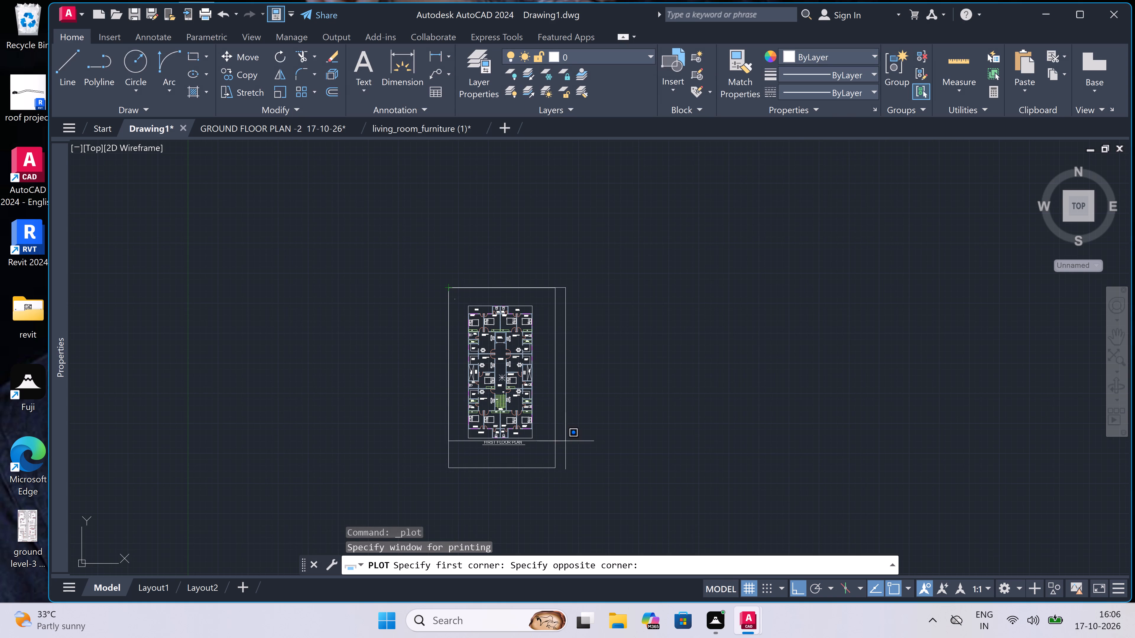
scroll(558, 458, up, 2)
click(550, 484)
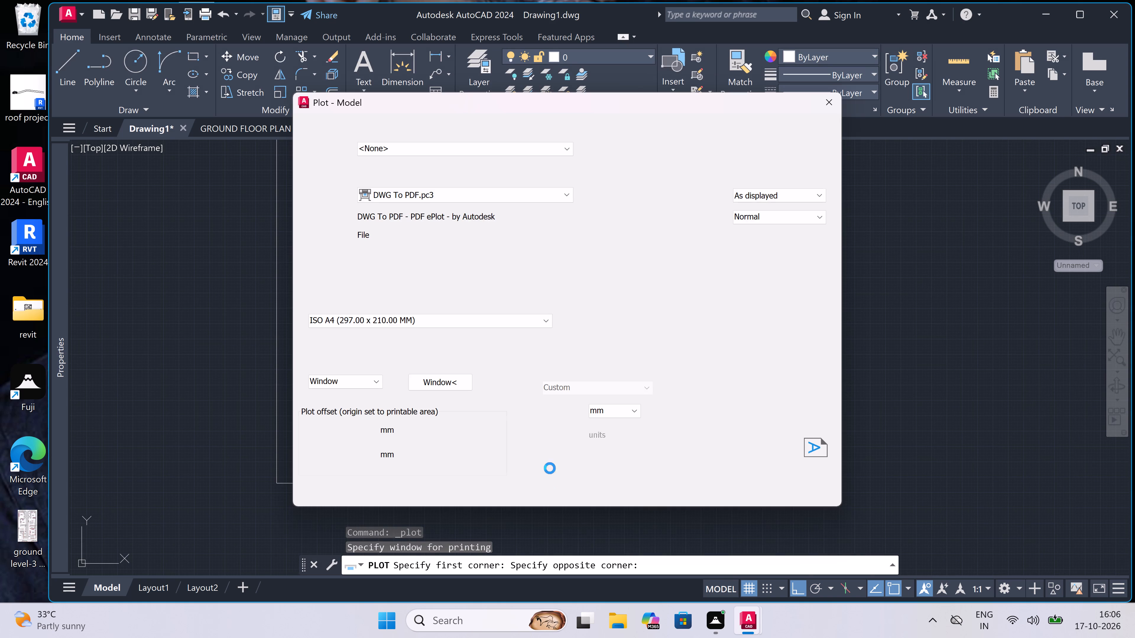
Assign the acad.ctb plot style table to all layouts, center the plot, and apply the settings to the layout.
click(739, 149)
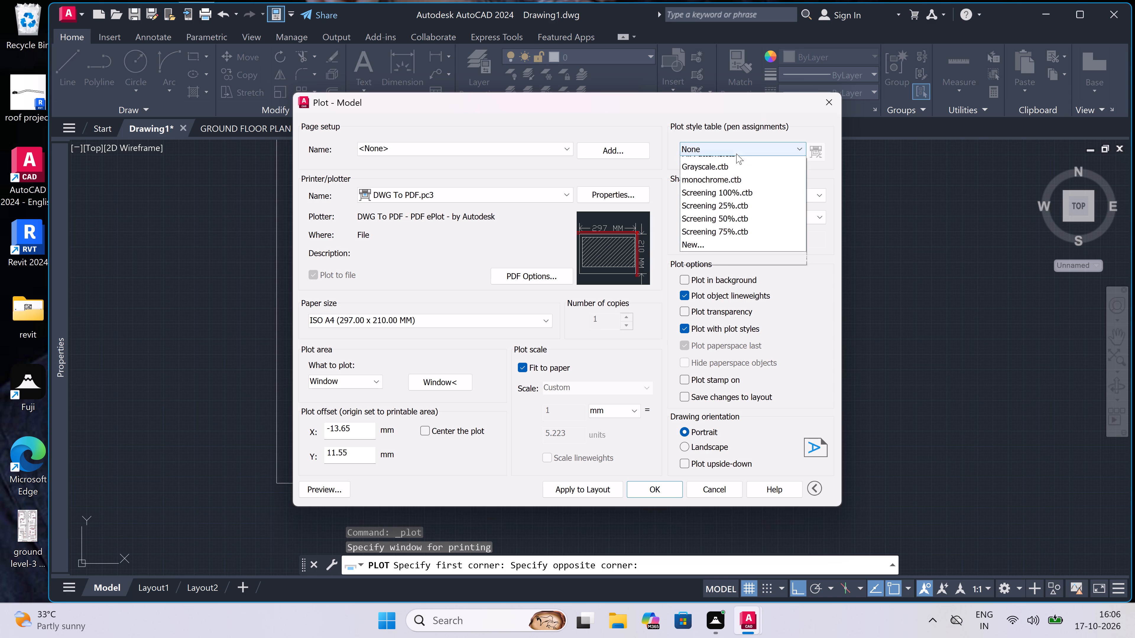
click(720, 181)
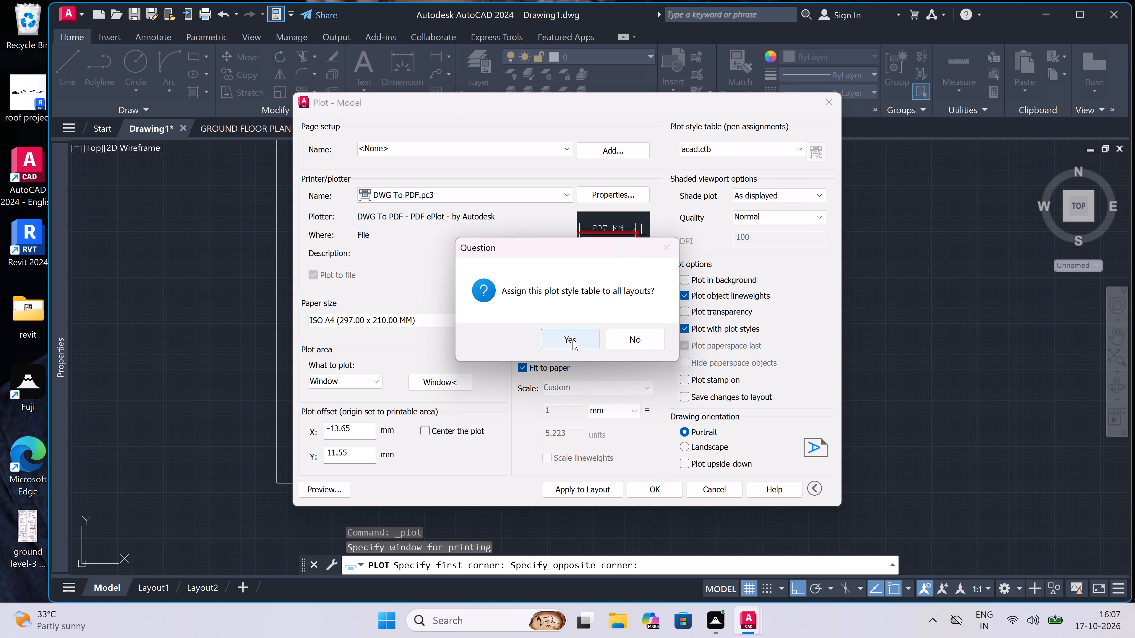
click(573, 340)
click(424, 428)
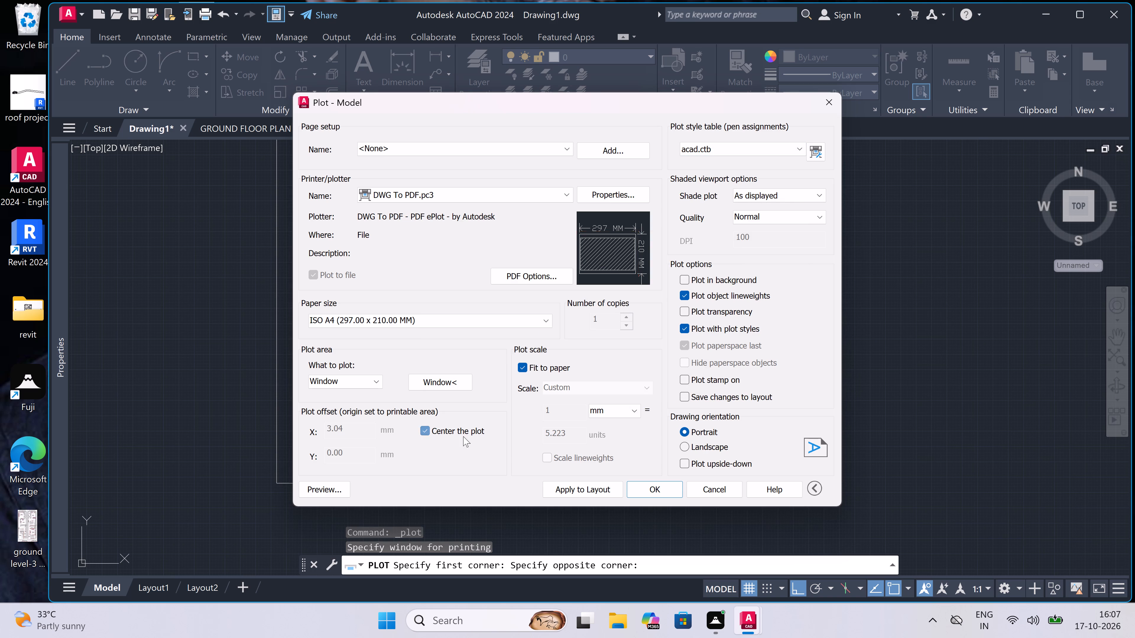
click(579, 489)
Plot the sheet to a PDF named "FIRST FLOOR PLAN -3 17-10-26" in the Documents folder.
click(643, 488)
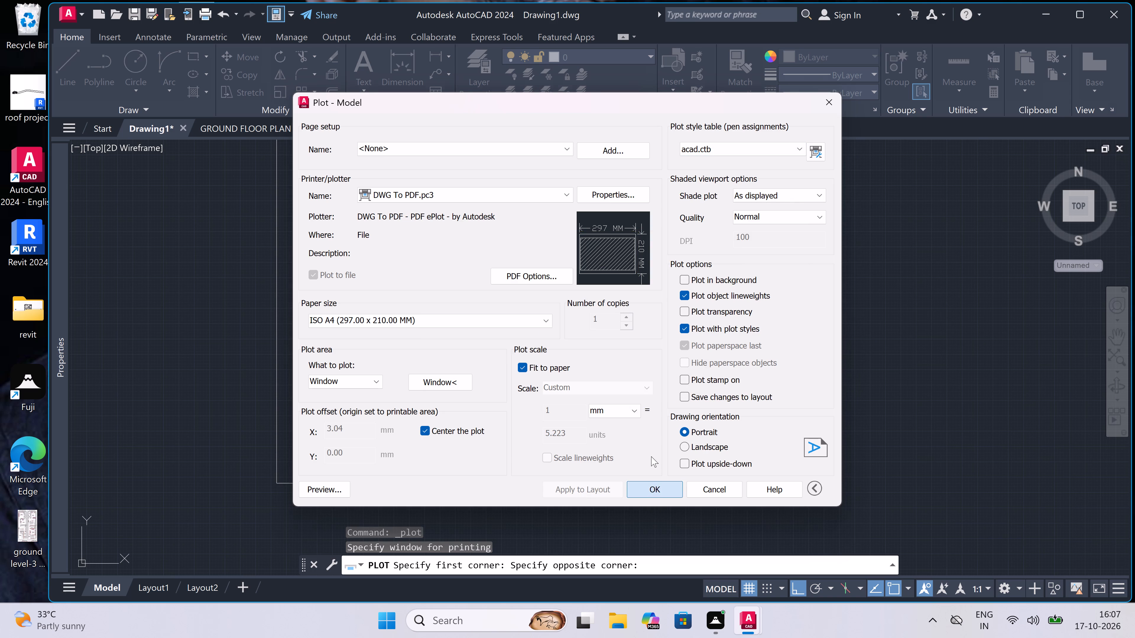
key(BackSpace)
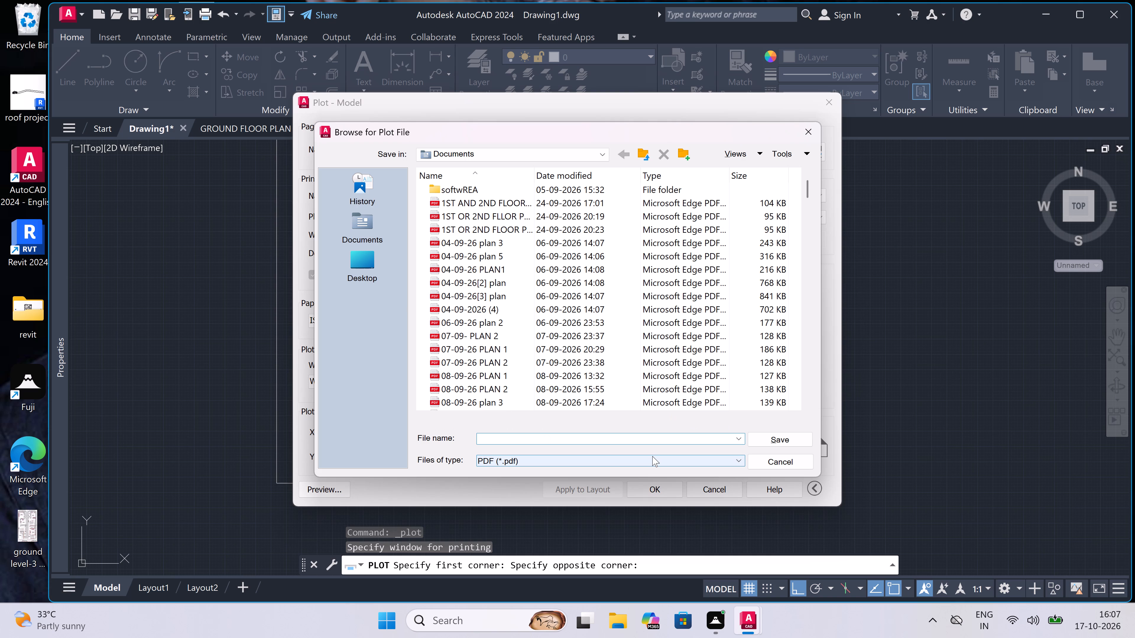
text(FIRST FLOOR PLAN -)
text(3)
key(space)
key(space)
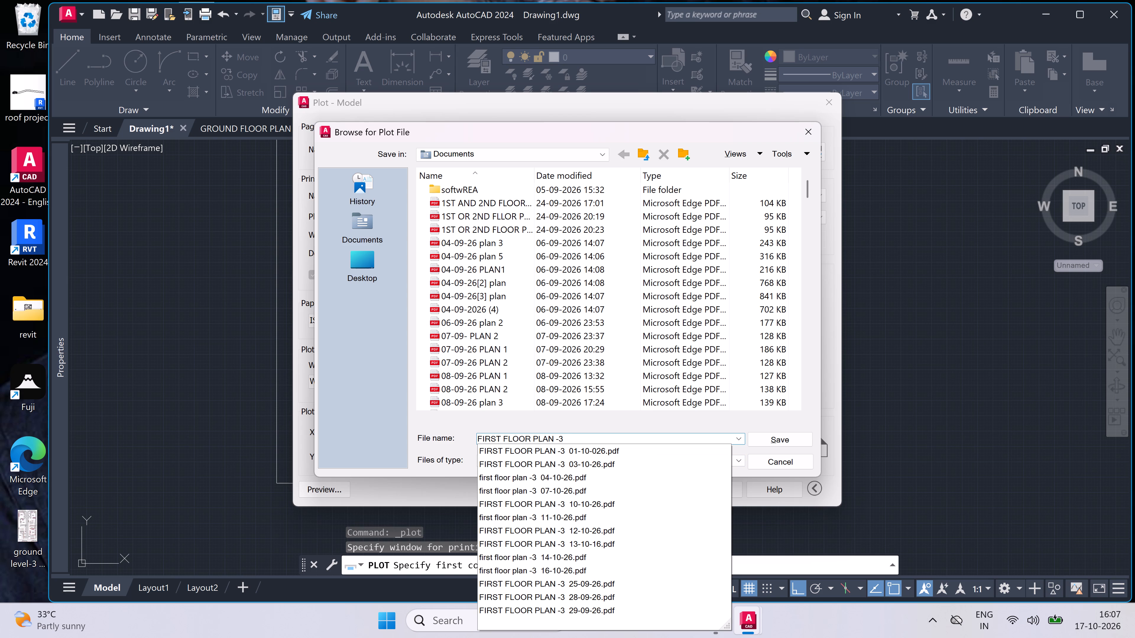
text(17-)
key(1)
text(0-)
text(26)
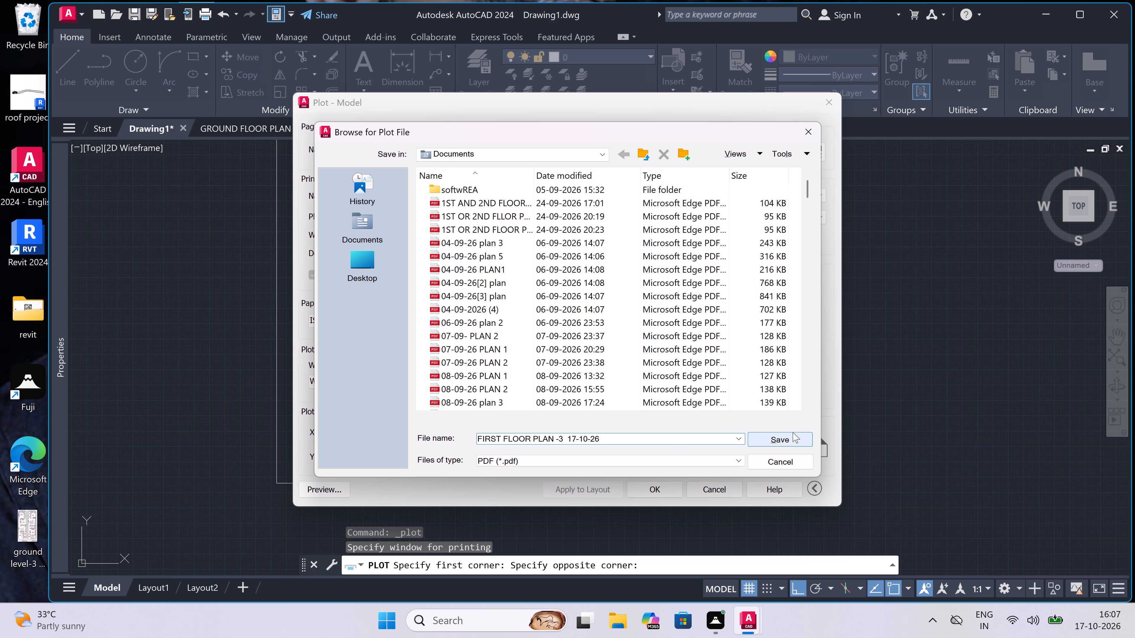
click(789, 439)
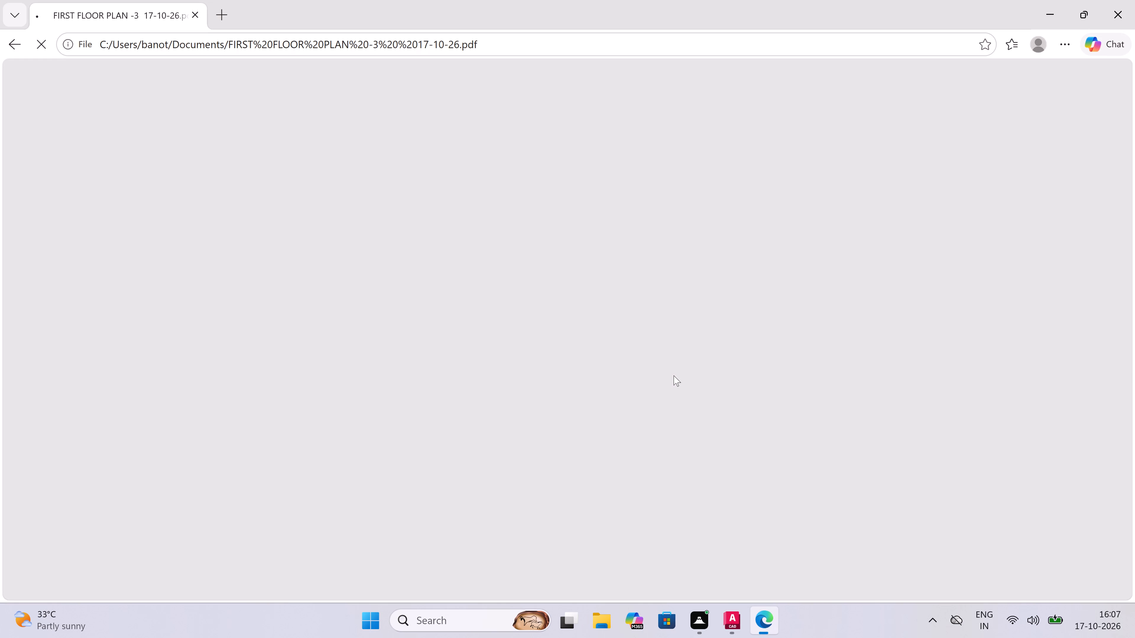
Examine the plotted first floor plan PDF in the browser, and close it.
scroll(632, 319, down, 5)
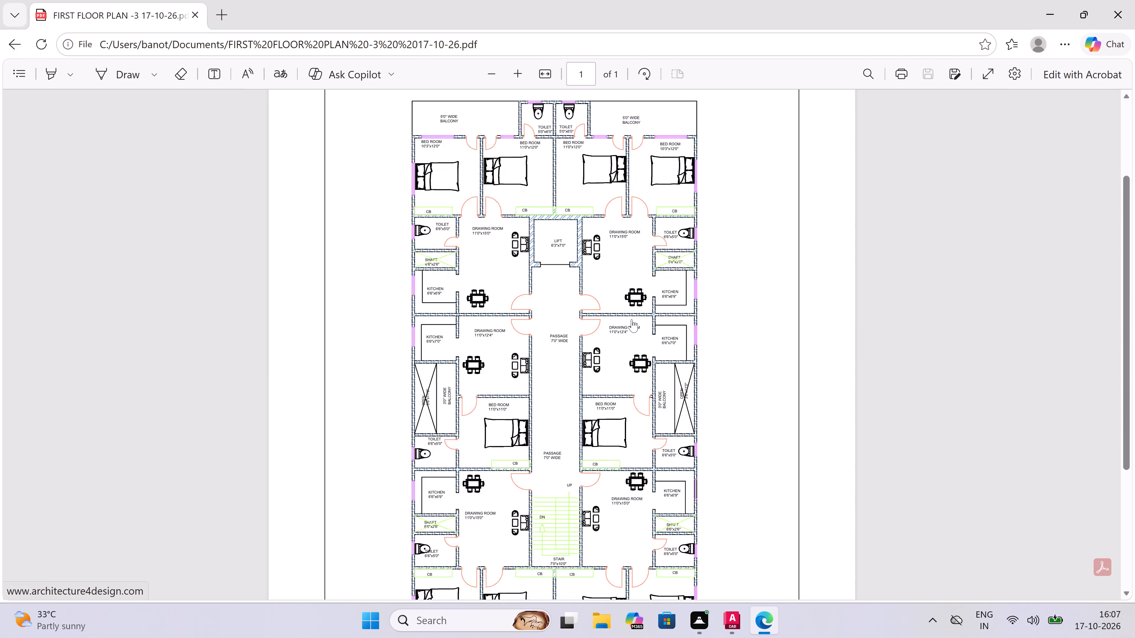
scroll(632, 319, up, 9)
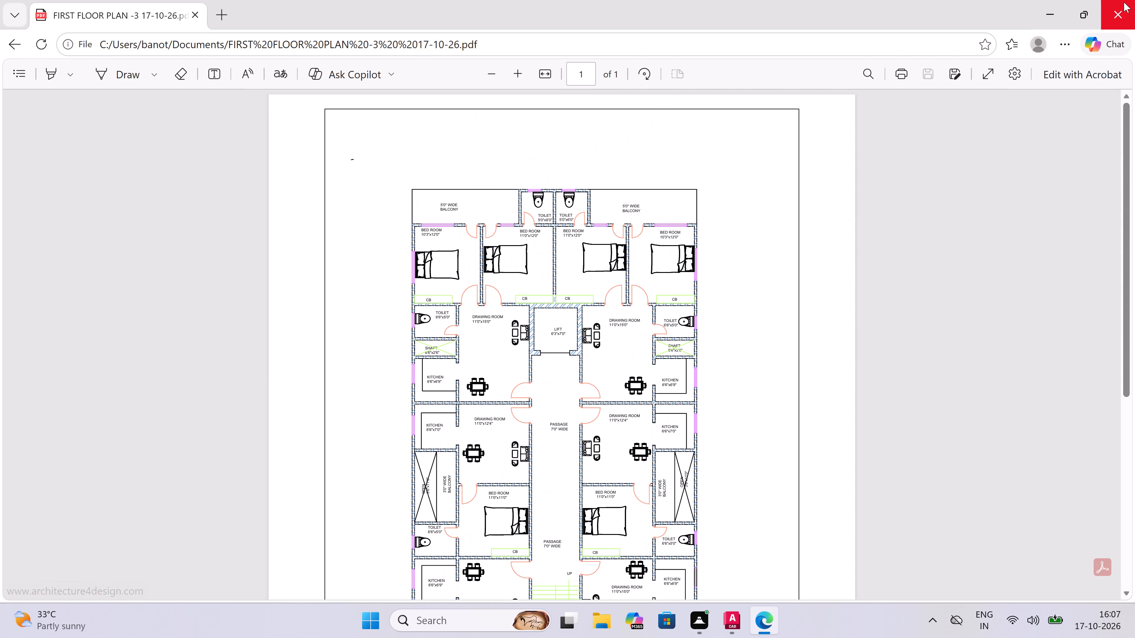
click(1123, 3)
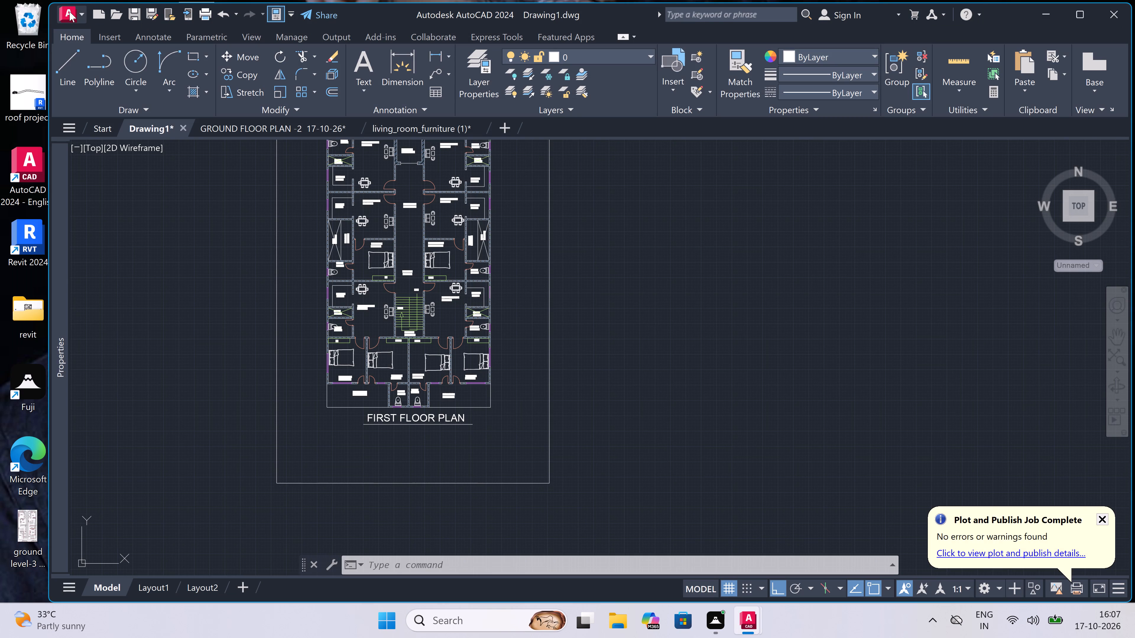
Save the drawing as "FIRST FLOOR PLAN -3 17-10-26" in the Downloads folder in AutoCAD 2018 Drawing format.
click(69, 12)
click(119, 201)
key(BackSpace)
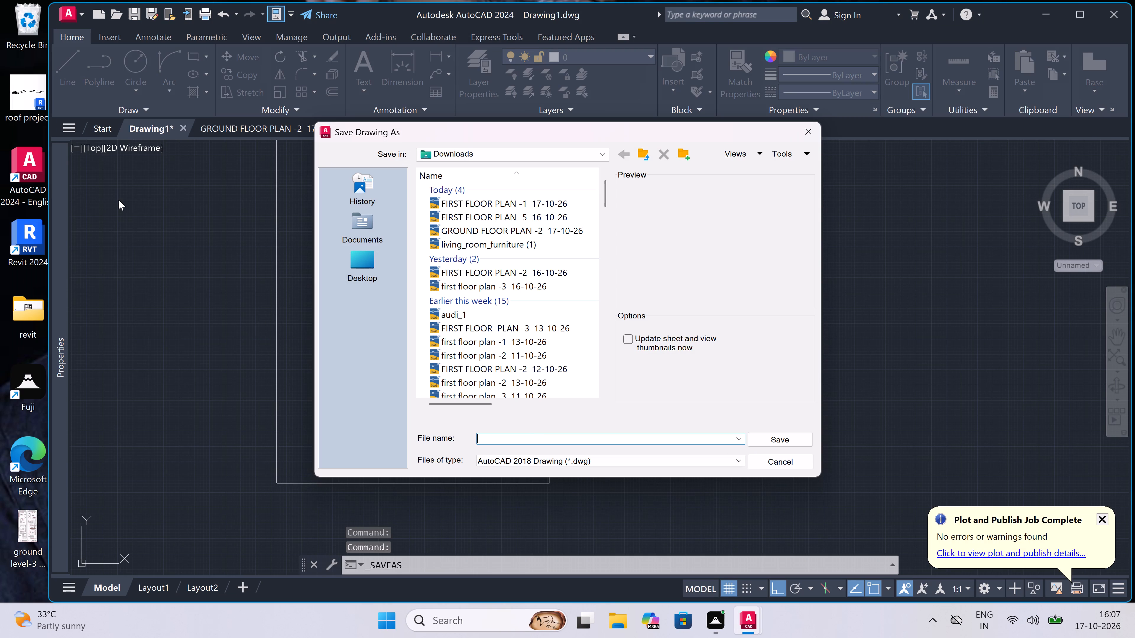
text(FIRST FLOOR)
key(space)
text(PLAN -)
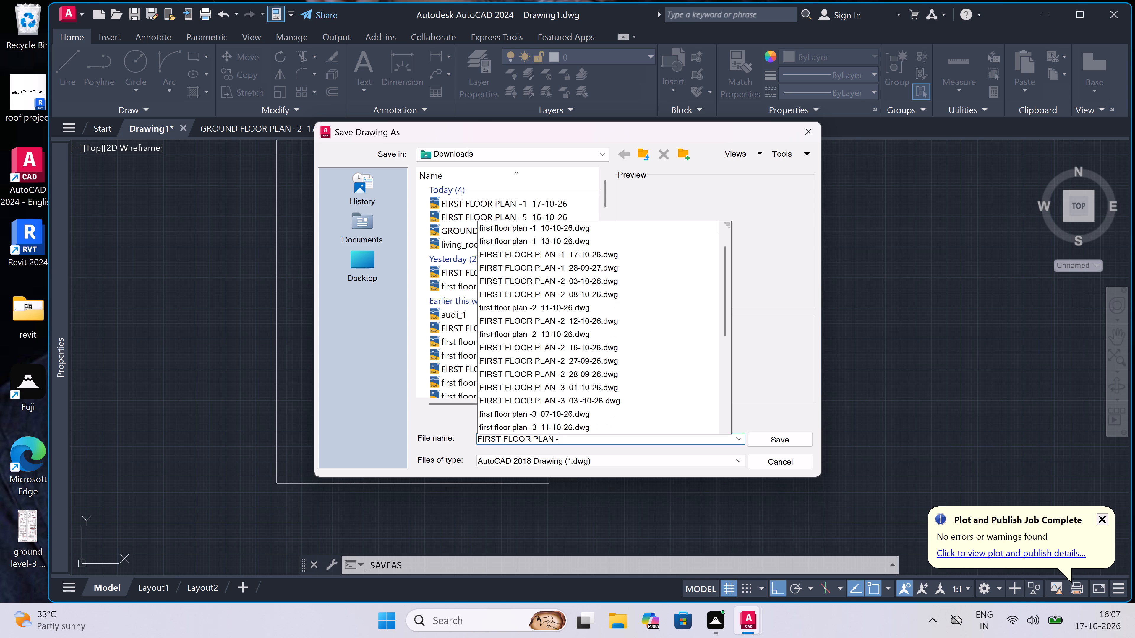
text(3 17-10-2)
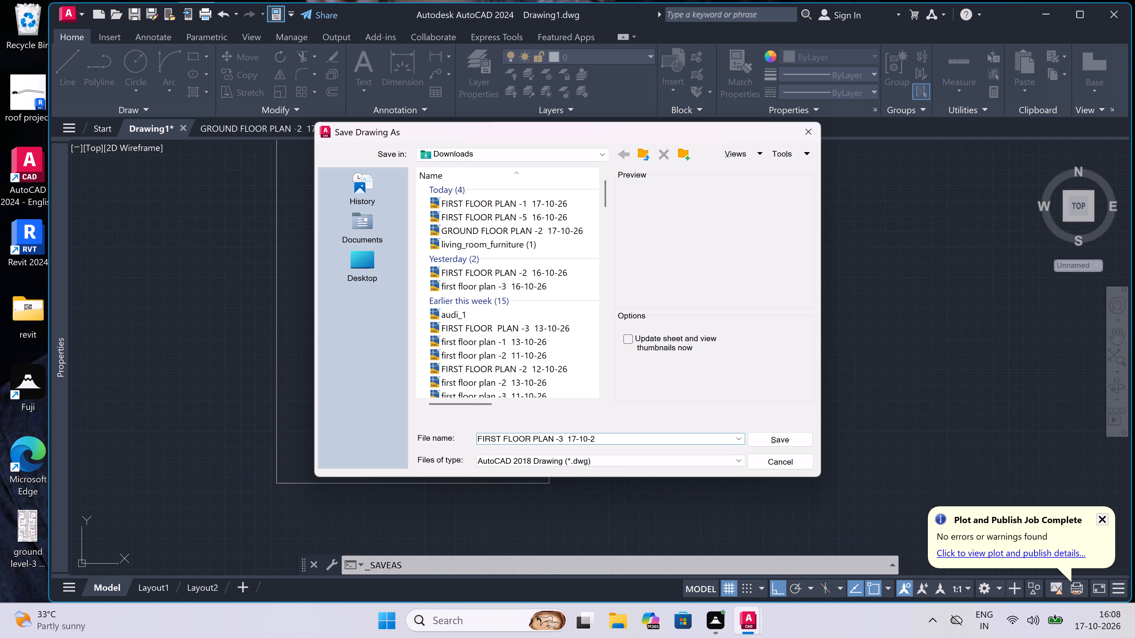
key(6)
click(788, 444)
Quit AutoCAD, saving the changes to the GROUND FLOOR PLAN -2 17-10-26 and living_room_furniture (1) drawings.
click(1118, 15)
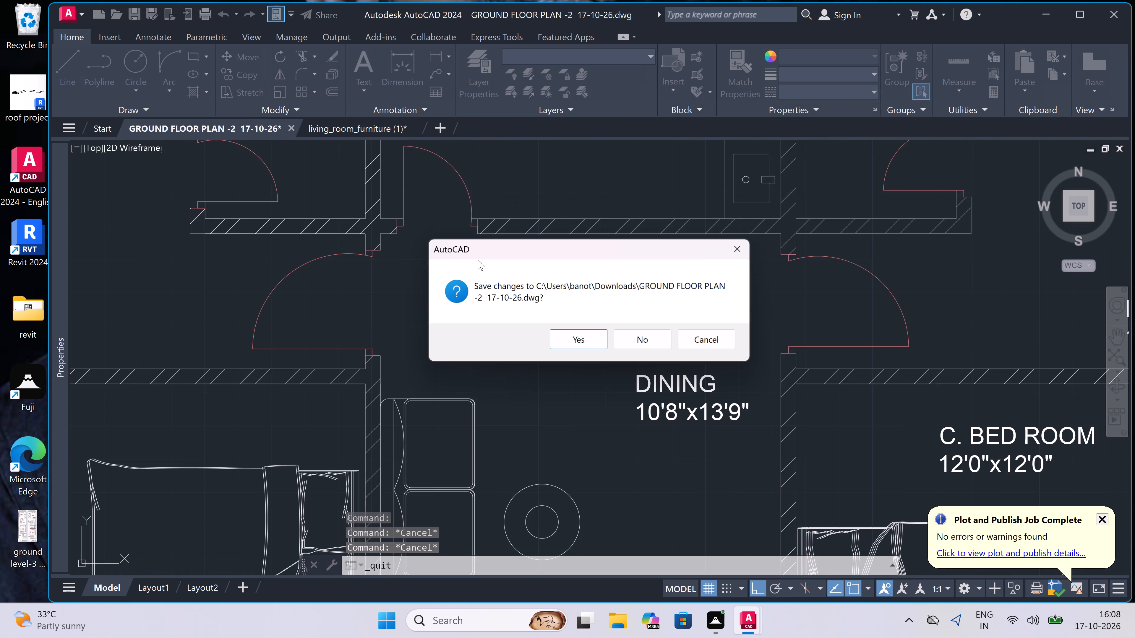
click(574, 335)
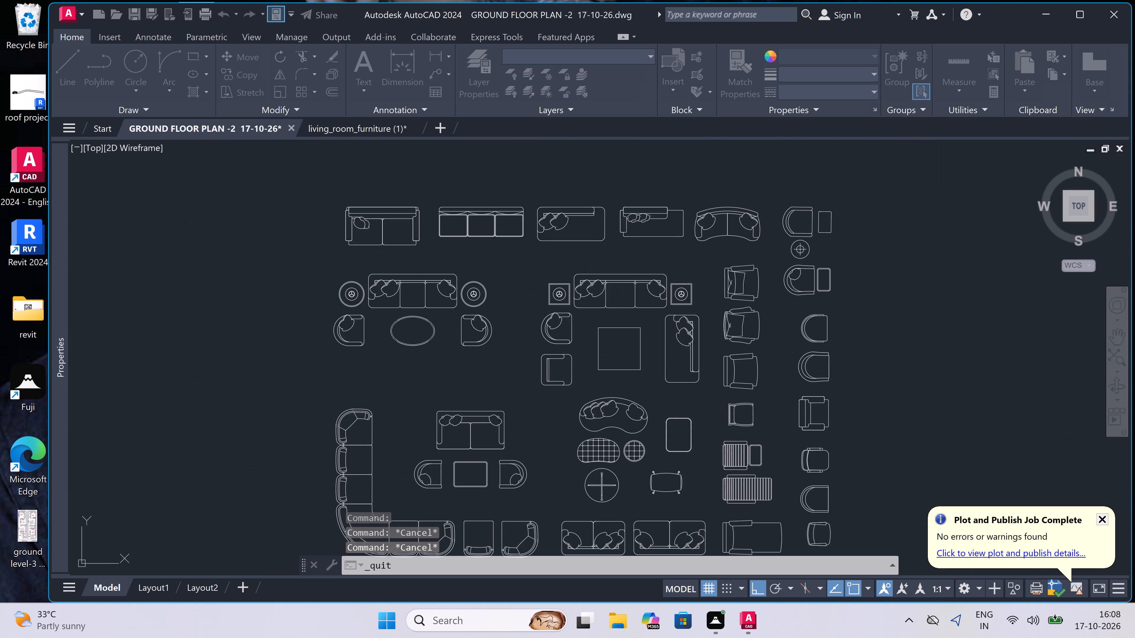
click(579, 336)
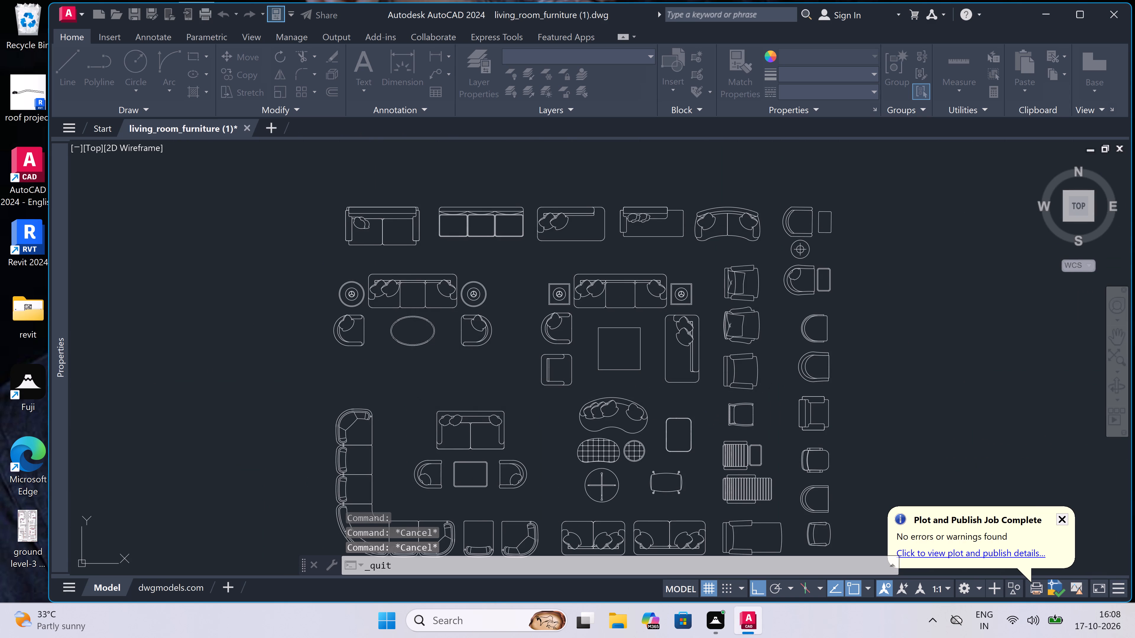